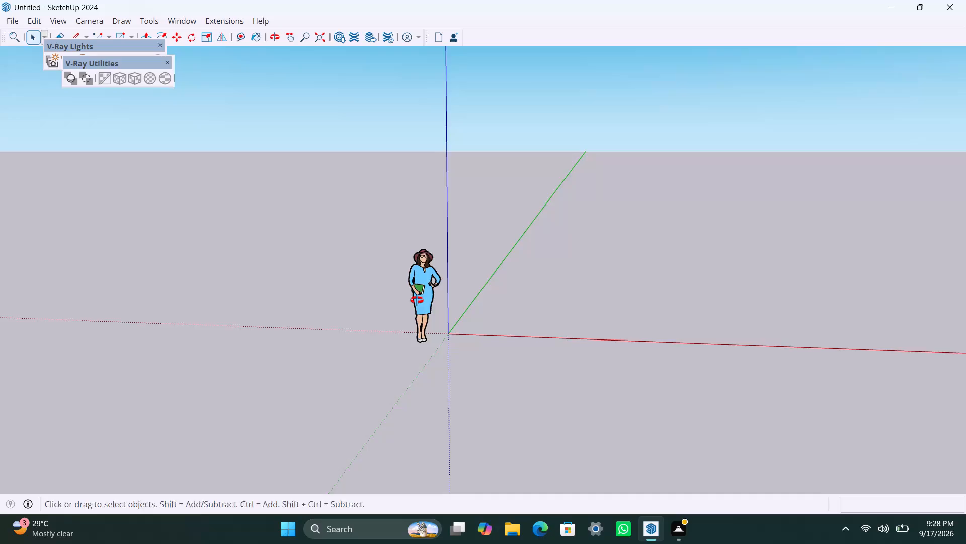
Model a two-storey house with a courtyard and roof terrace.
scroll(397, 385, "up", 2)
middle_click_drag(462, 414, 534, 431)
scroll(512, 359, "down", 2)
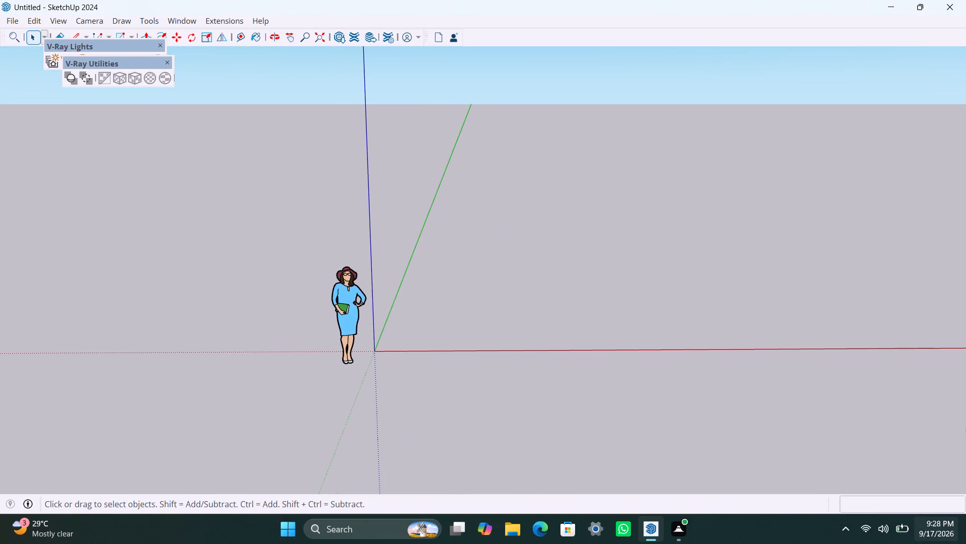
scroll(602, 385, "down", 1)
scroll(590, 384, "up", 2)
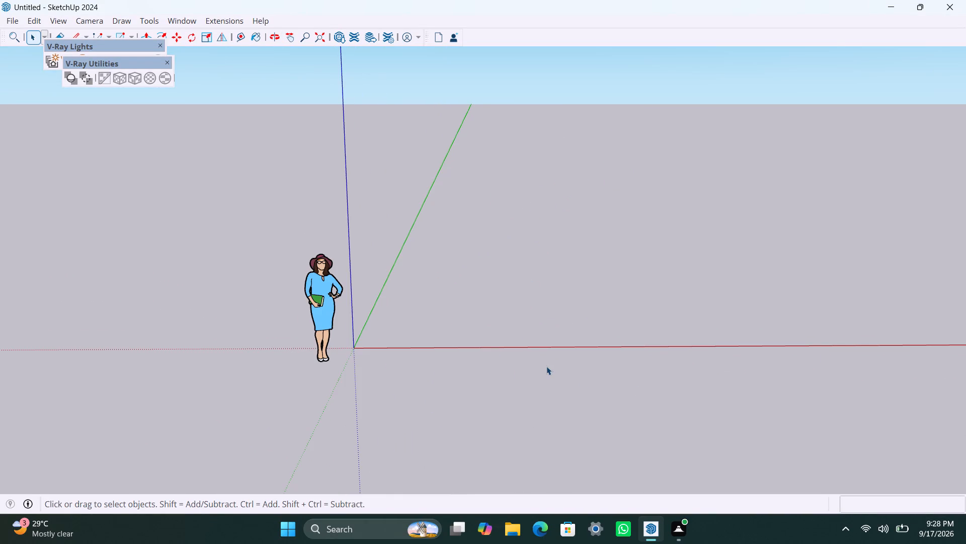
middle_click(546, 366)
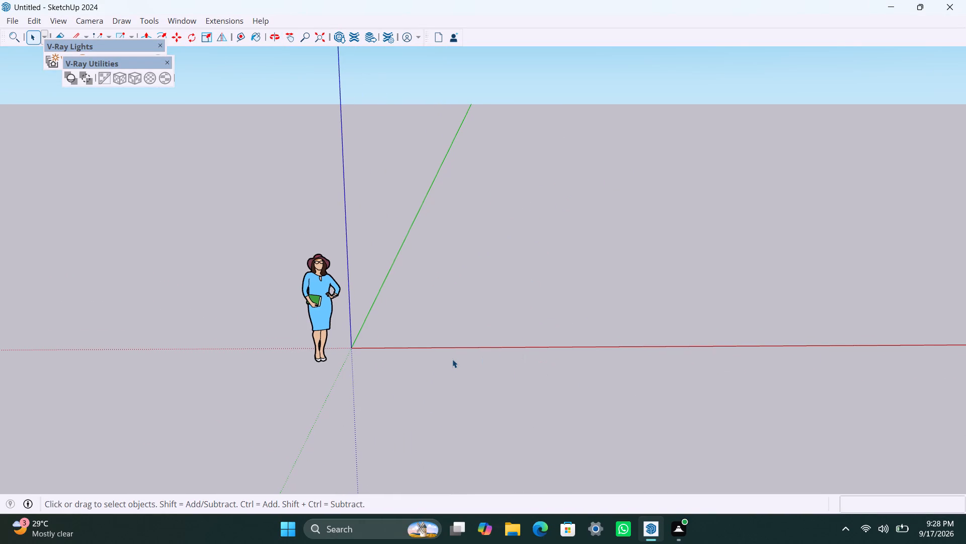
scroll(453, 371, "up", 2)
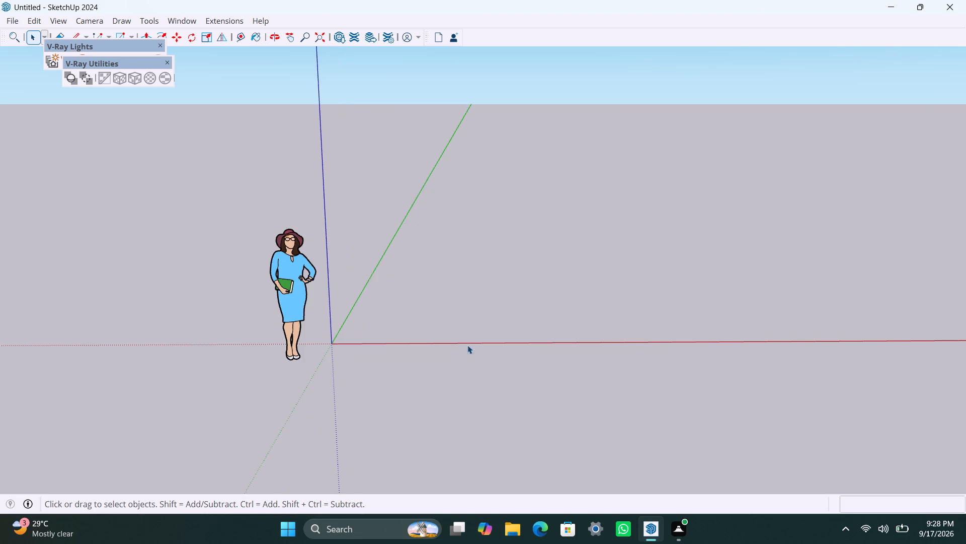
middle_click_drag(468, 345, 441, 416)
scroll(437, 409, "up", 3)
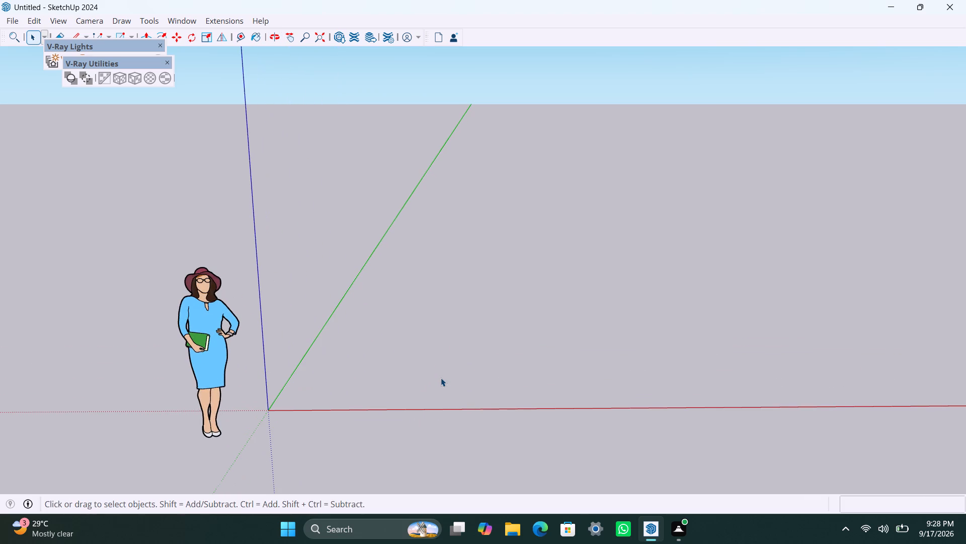
Save the model as "24' x 42' HP" in the sketch up folder inside Documents > internship.
key("ctrl+s")
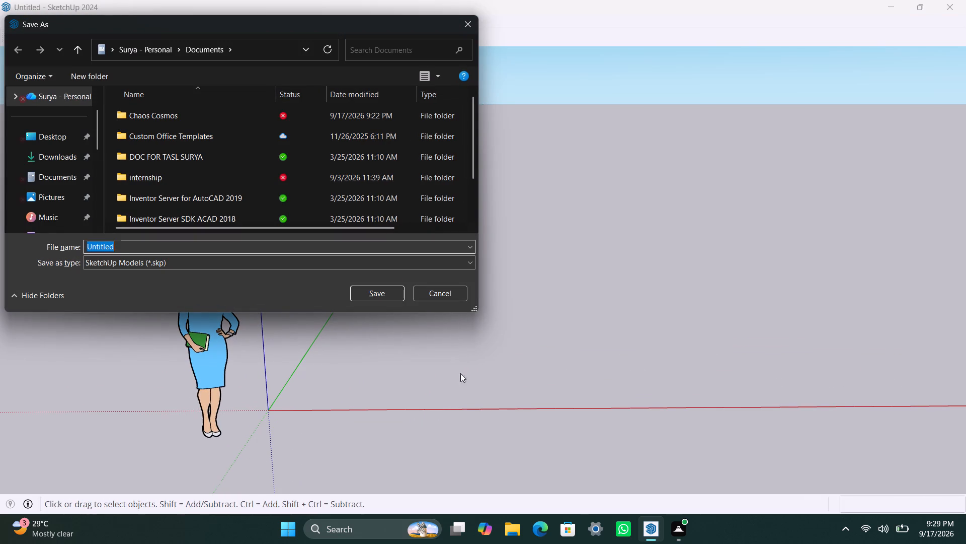
type("24'")
key("space")
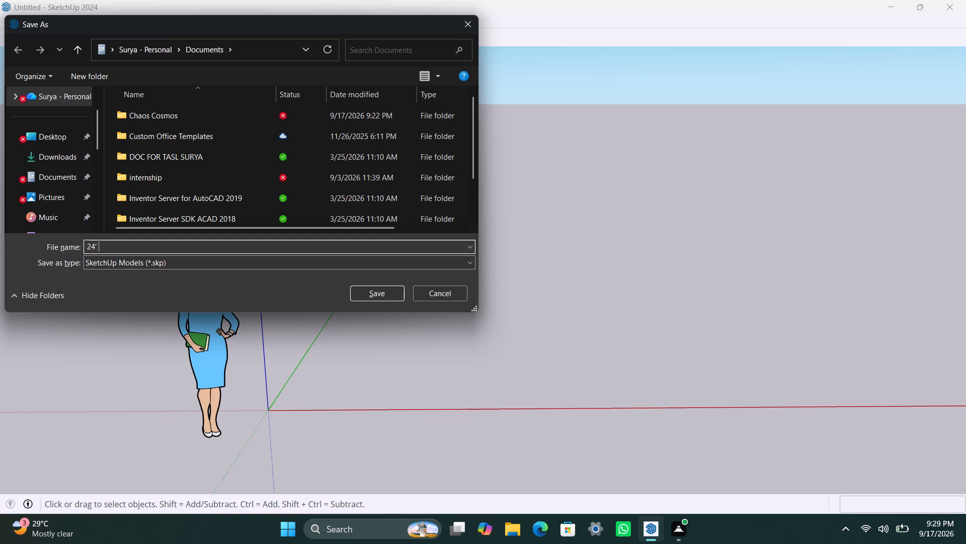
type("x 42'")
key("space")
key("p")
key("BackSpace")
key("p")
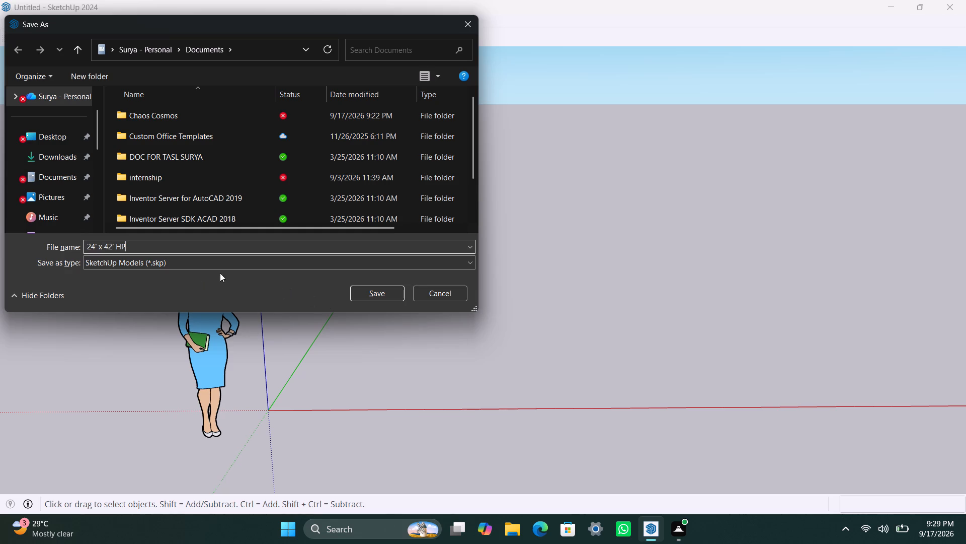
double_click(151, 176)
double_click(156, 177)
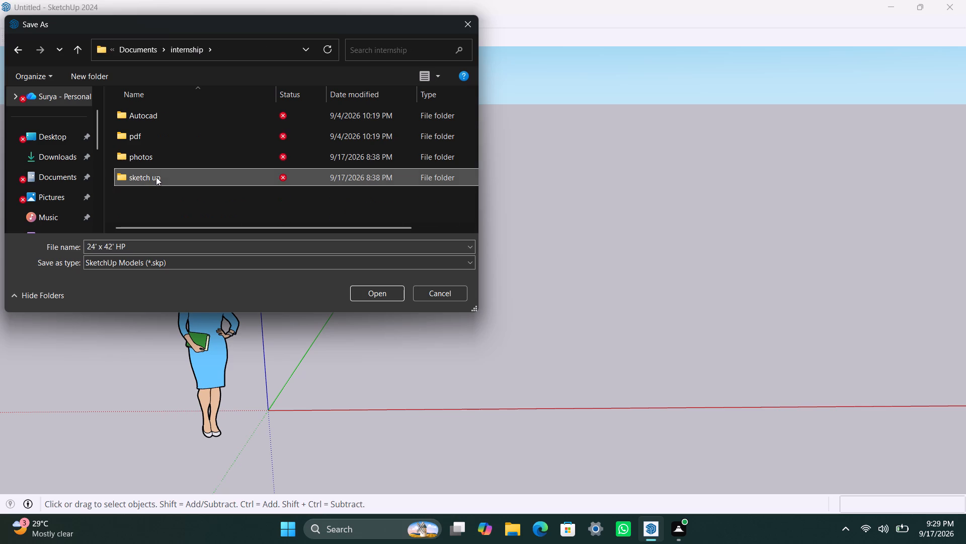
left_click(376, 290)
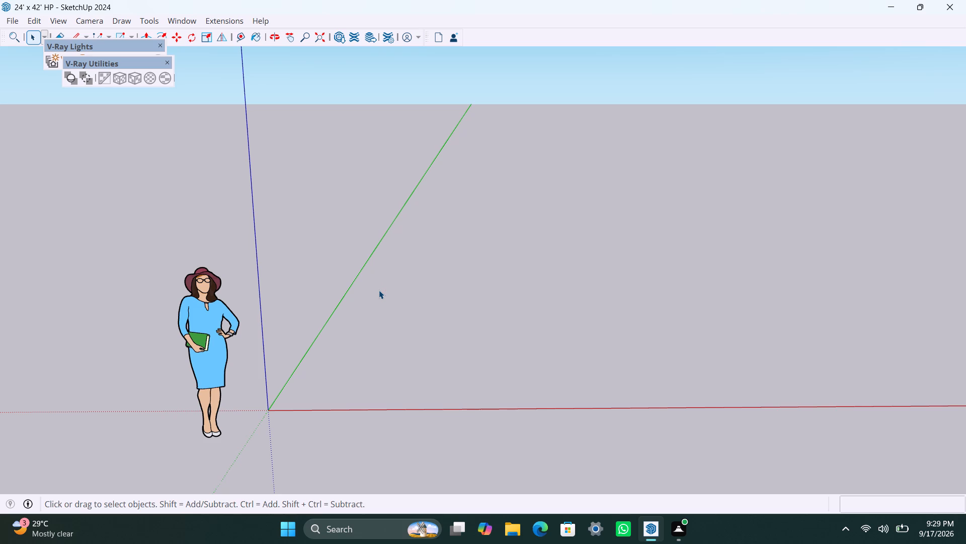
Draw a closed 24' by 42' rectangle with lines on the ground, its 24' sides along the red axis.
scroll(431, 380, "up", 2)
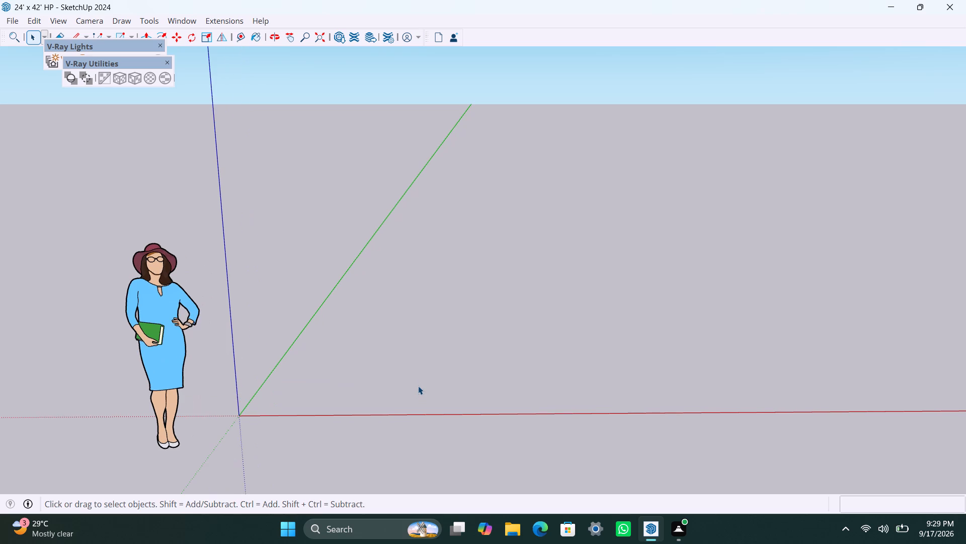
key("l")
left_click(396, 392)
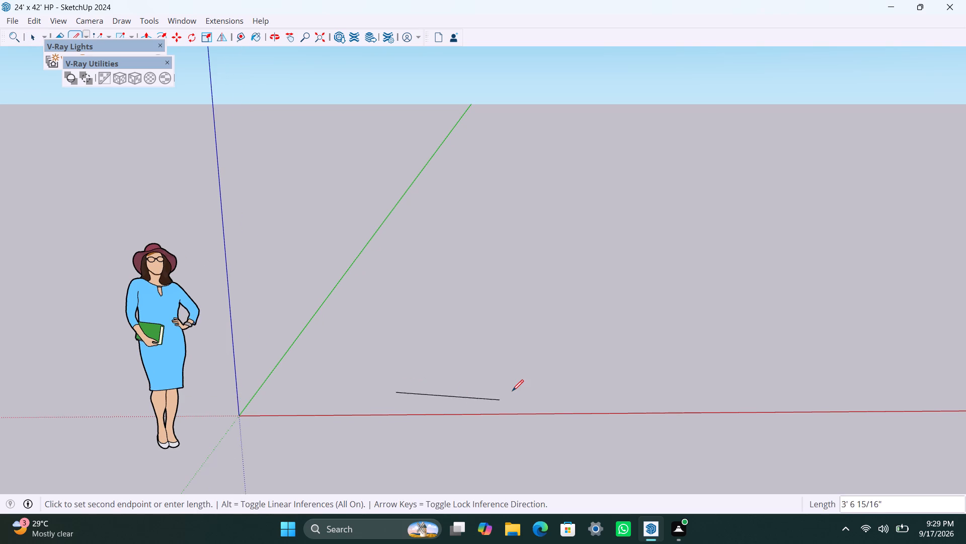
type("24'")
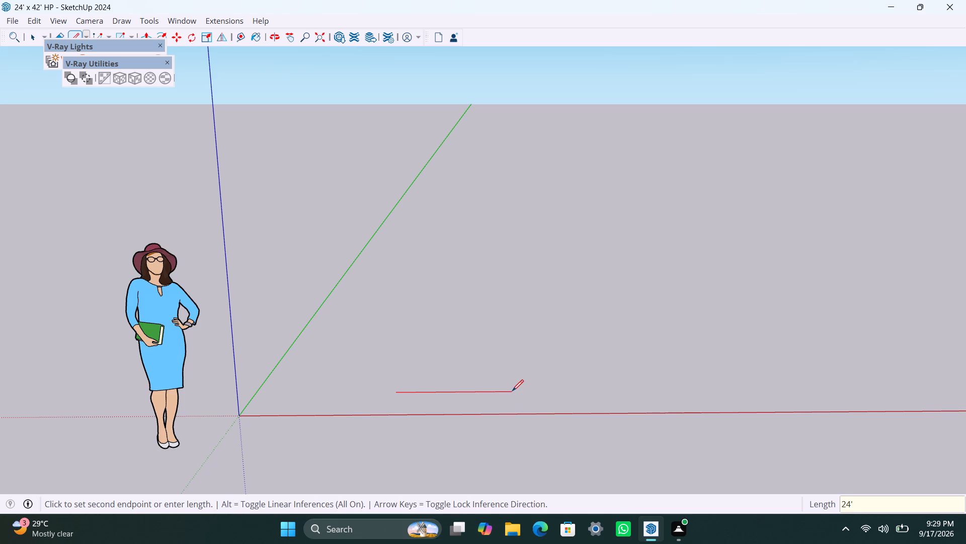
key("Return")
scroll(807, 297, "down", 4)
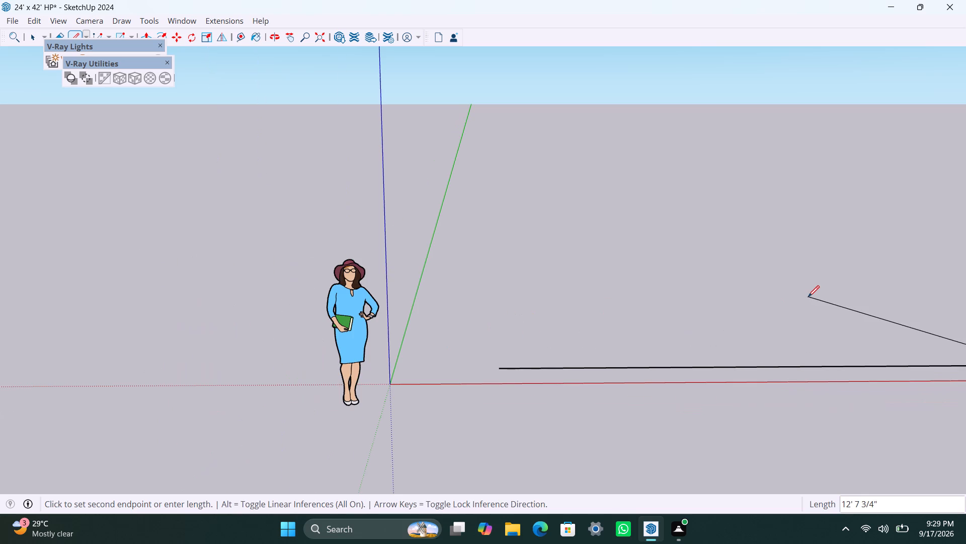
key("Left")
type("42'")
key("Return")
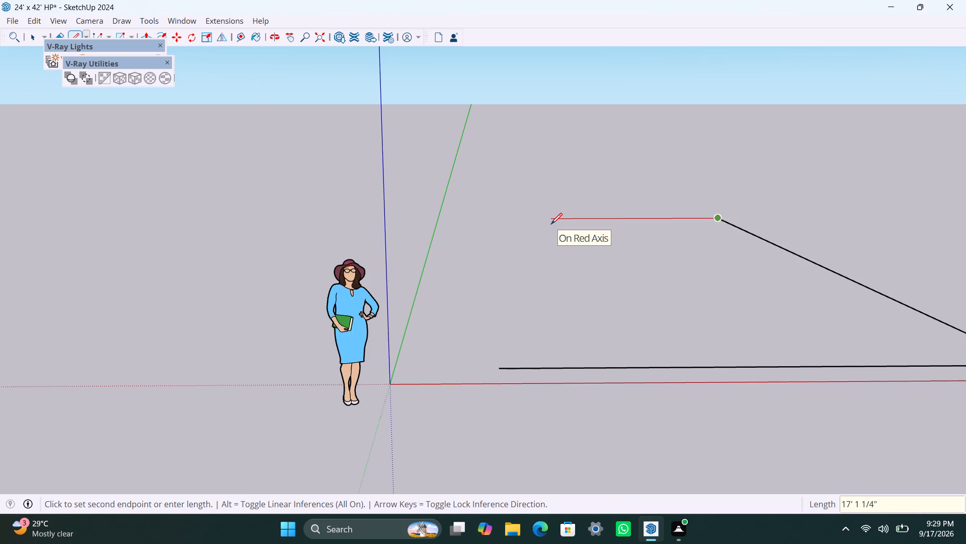
type("24'")
key("Return")
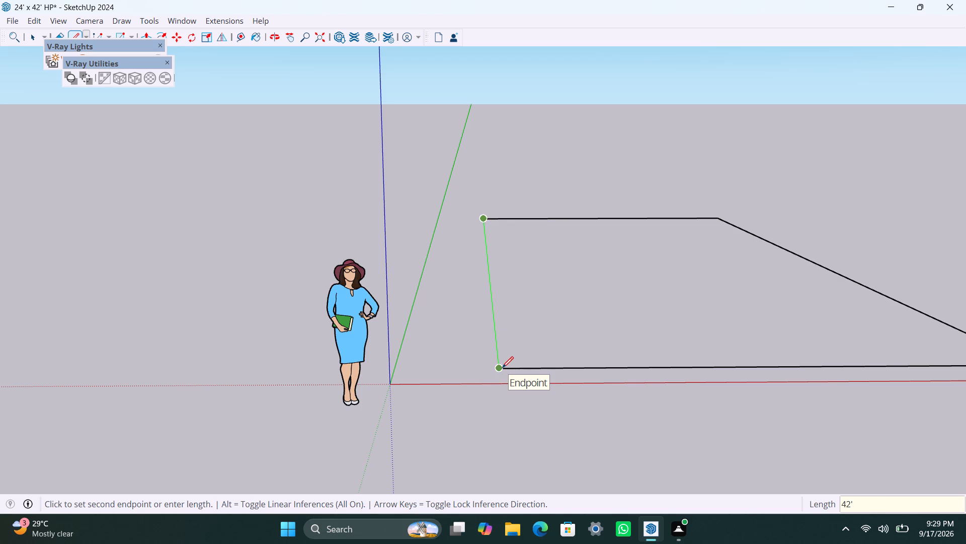
type("42'")
key("Return")
key("space")
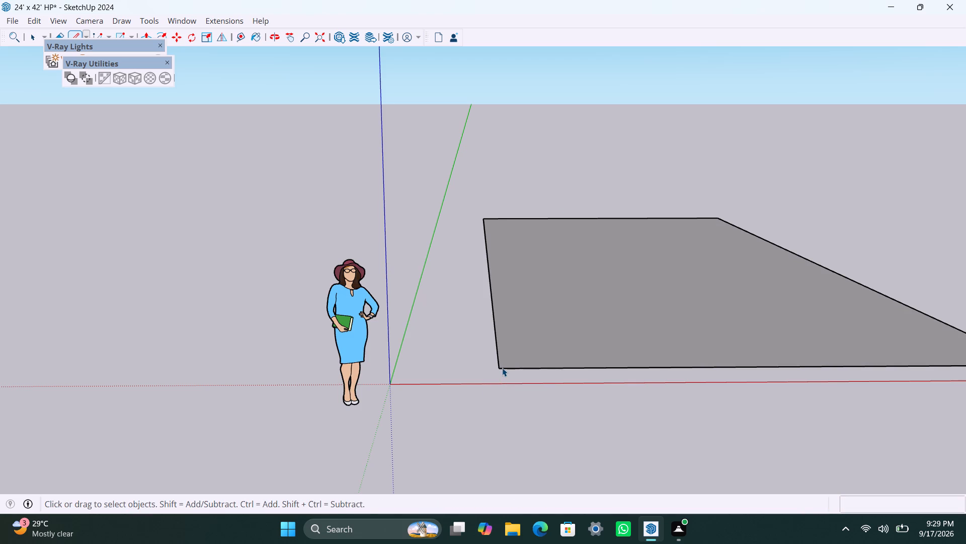
Make the rectangular face and its edges into a group.
double_click(517, 346)
right_click(517, 346)
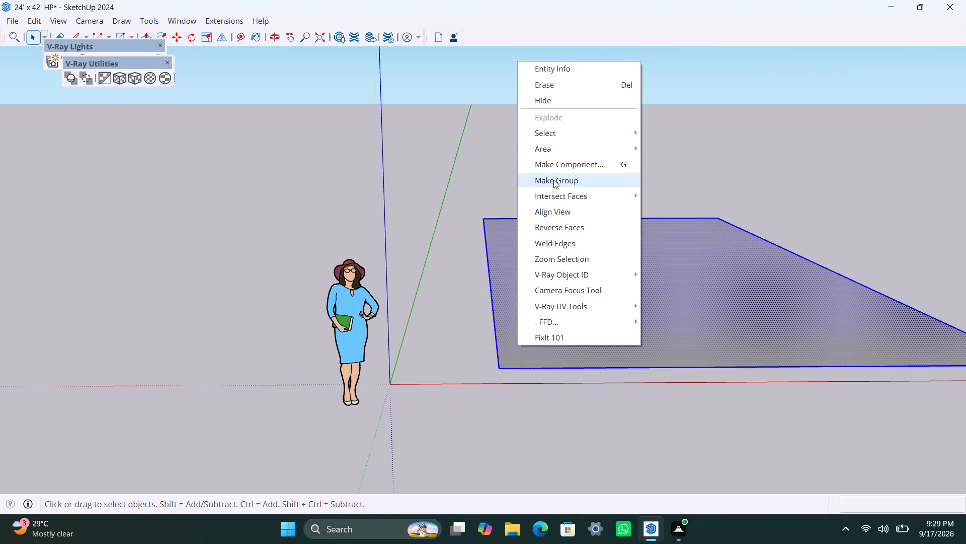
left_click(553, 180)
Inside the group, offset the rectangle's outline 9" inward to outline the outer walls, and exit the group.
triple_click(562, 288)
left_click(559, 286)
key("f")
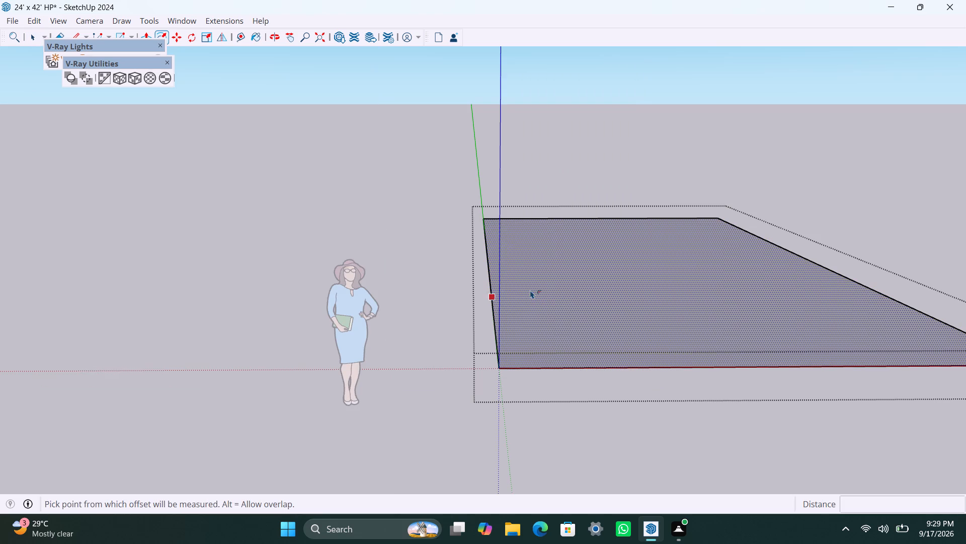
left_click(530, 290)
type("4.")
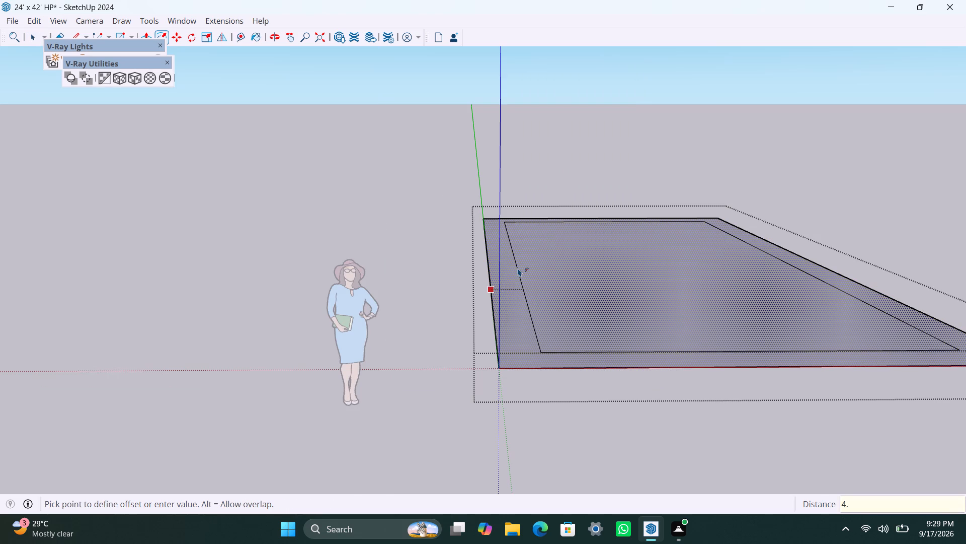
key("BackSpace")
key("BackSpace")
type("9\"")
key("Return")
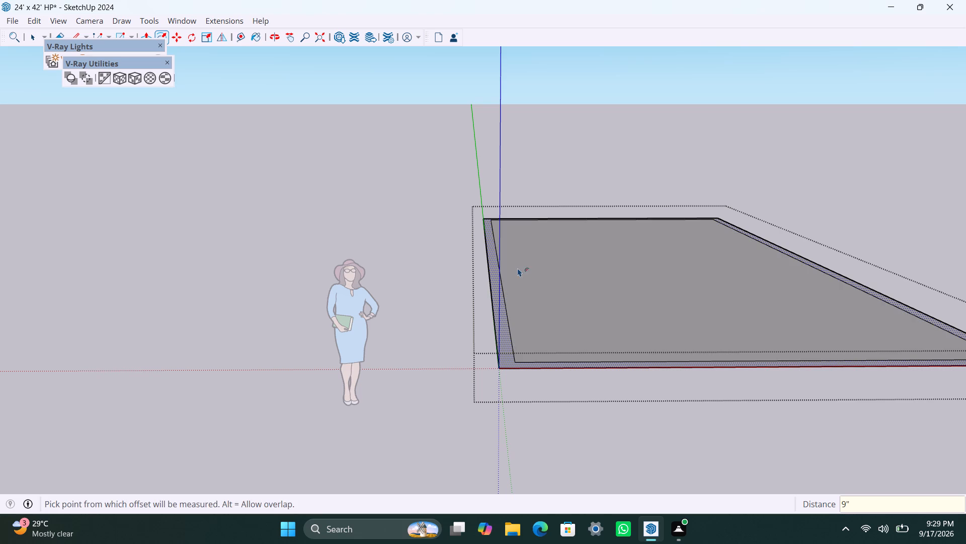
key("space")
left_click(654, 159)
Inside the group, push/pull the 9" border face up 10' to raise the outer walls.
scroll(539, 317, "down", 4)
middle_click_drag(521, 313, 423, 423)
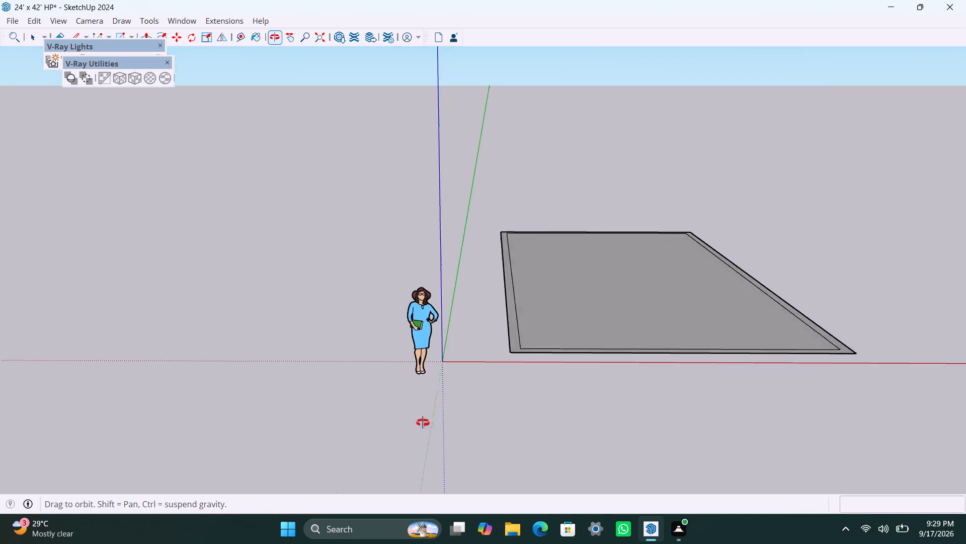
middle_click_drag(423, 423, 468, 474)
scroll(496, 368, "up", 3)
middle_click_drag(483, 316, 479, 477)
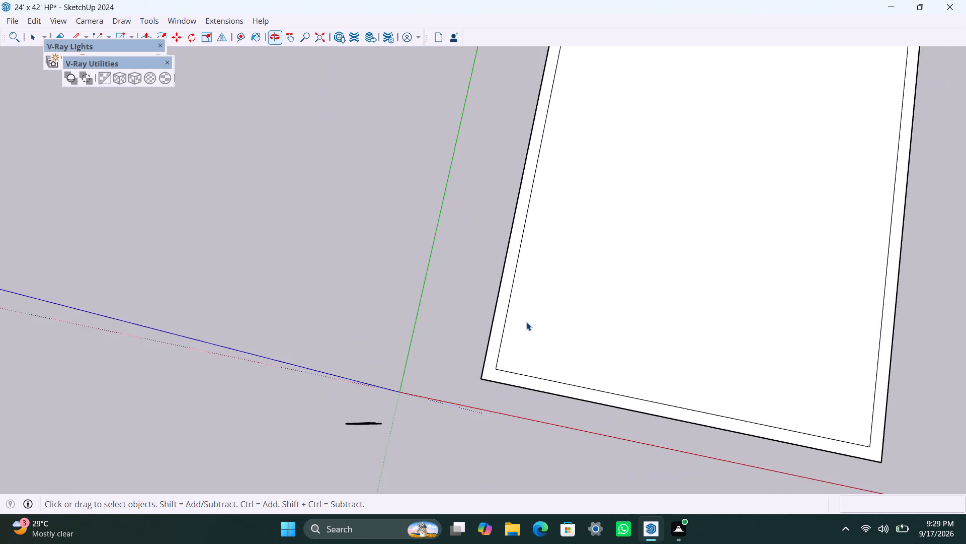
scroll(527, 321, "up", 2)
middle_click_drag(532, 284, 440, 307, "shift")
scroll(432, 341, "up", 2)
triple_click(397, 334)
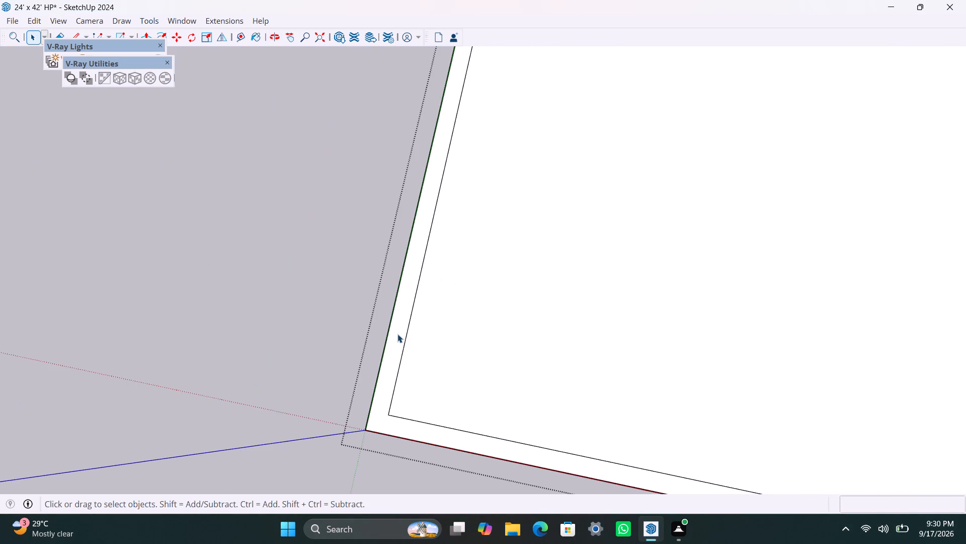
left_click(397, 334)
key("p")
left_click(398, 334)
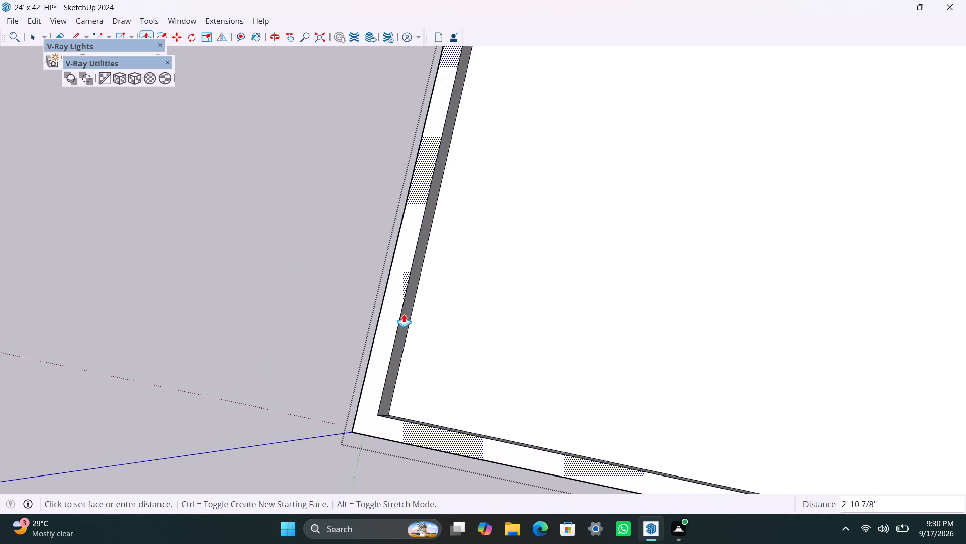
type("10")
key("apostrophe")
key("Return")
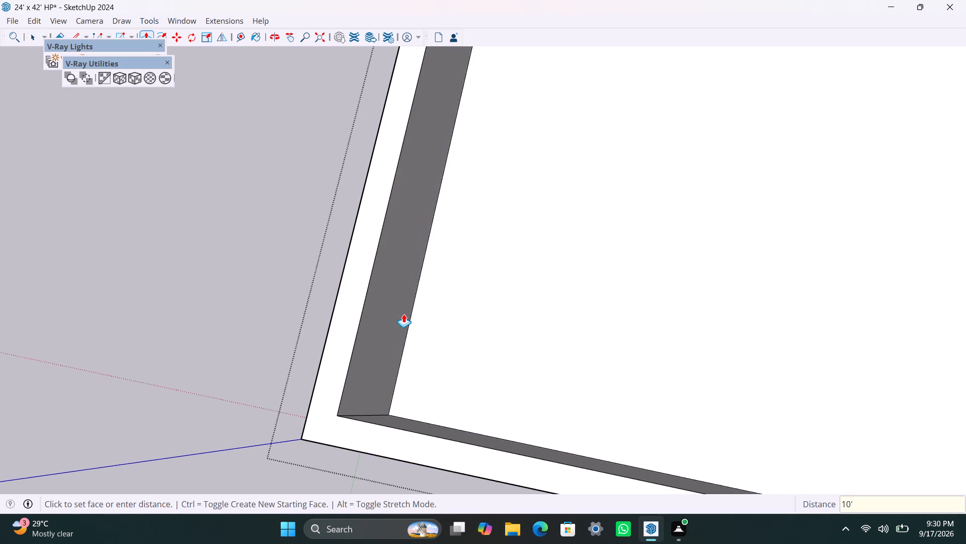
key("space")
Copy the inner vertical corner edge where the far short wall meets a long wall 10' along the far wall.
scroll(406, 268, "down", 3)
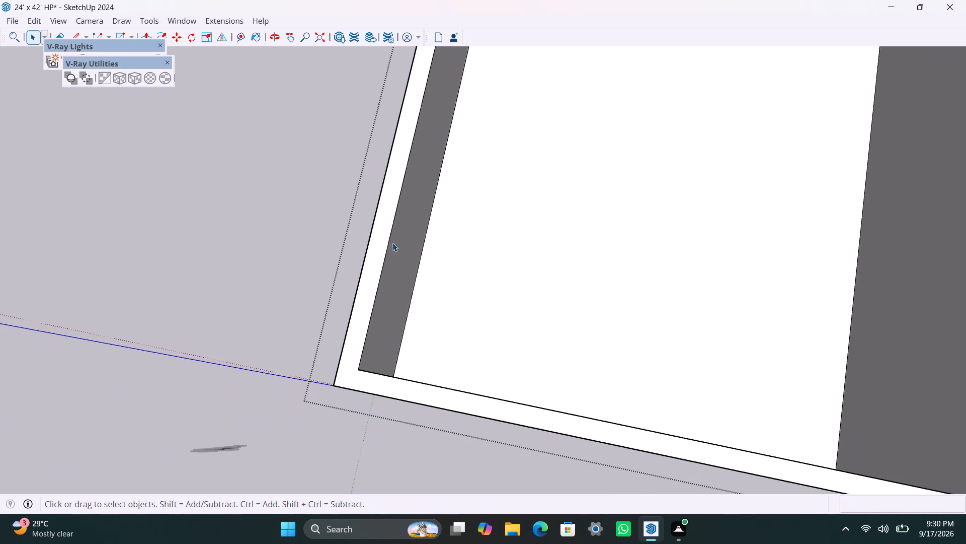
middle_click_drag(418, 307, 446, 318)
scroll(457, 259, "down", 5)
middle_click_drag(433, 277, 390, 494)
scroll(461, 259, "down", 2)
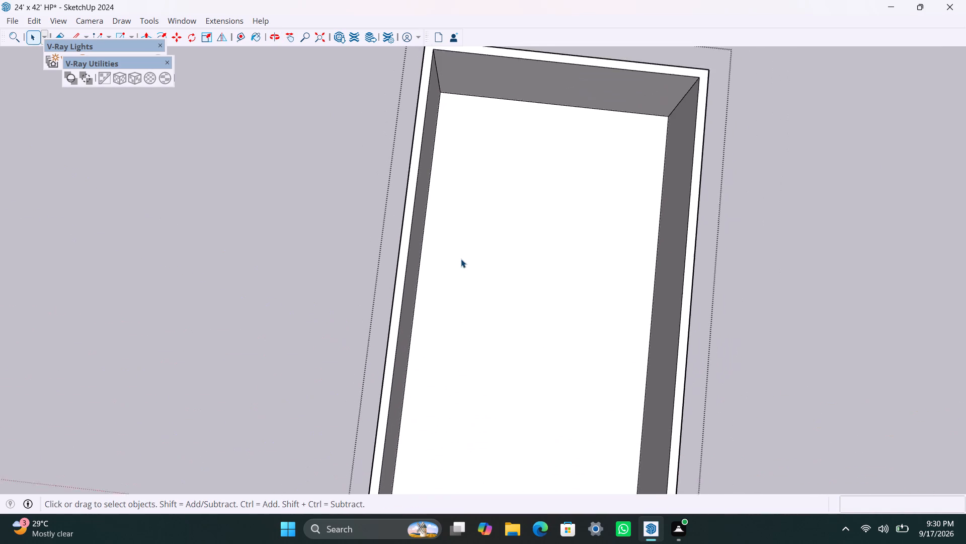
middle_click_drag(446, 207, 374, 314)
scroll(393, 271, "up", 6)
left_click(354, 182)
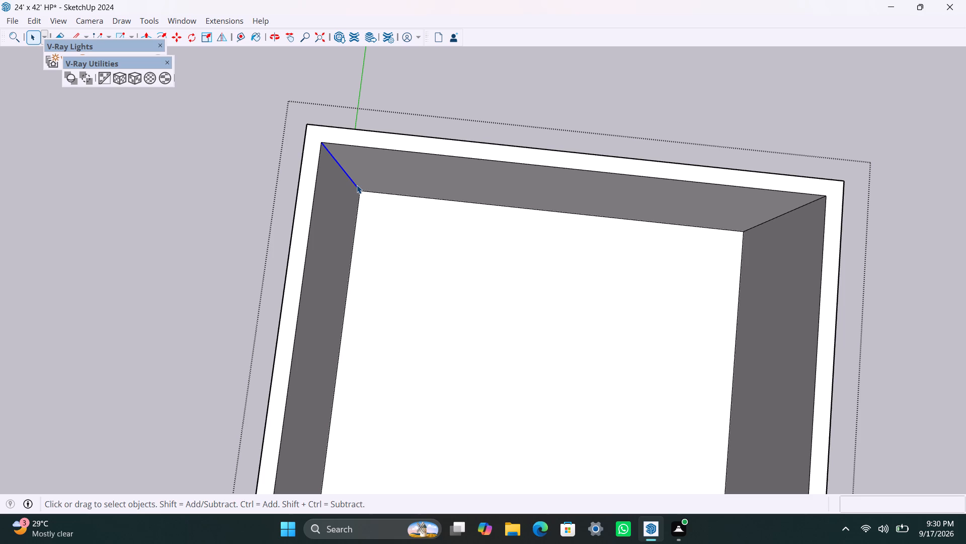
key("m")
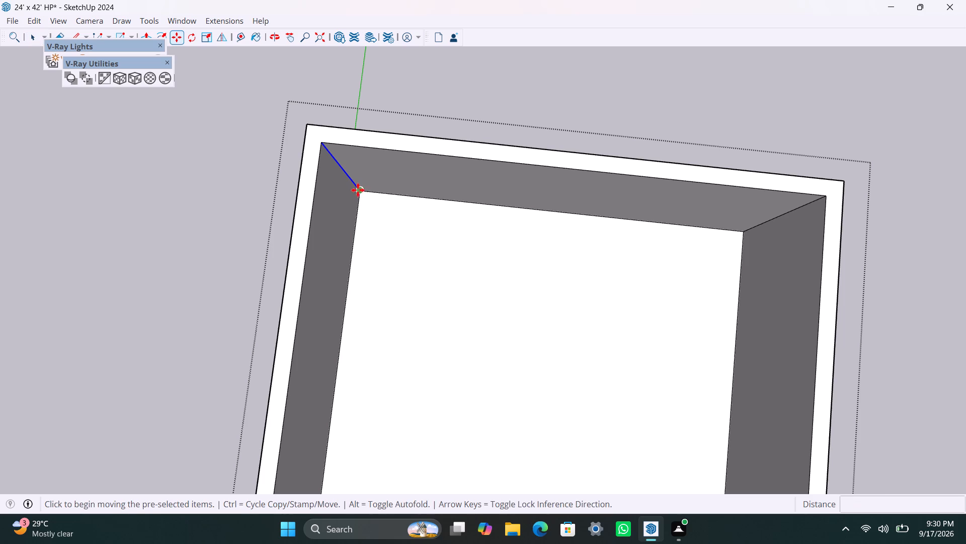
left_click_drag(362, 193, 368, 198)
type("10'")
key("Return")
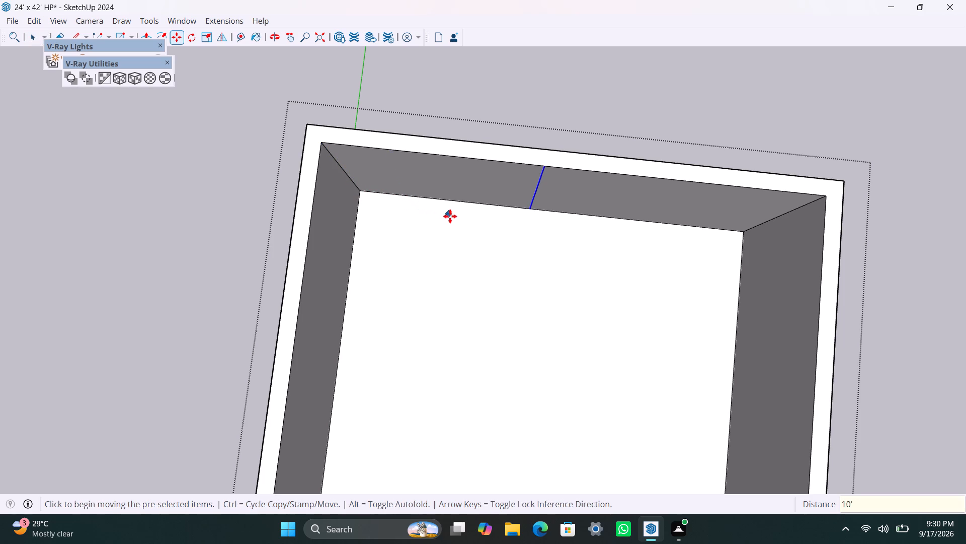
Copy the new vertical edge another 4.5" along the far wall to outline the partition's thickness.
left_click(529, 209, "ctrl")
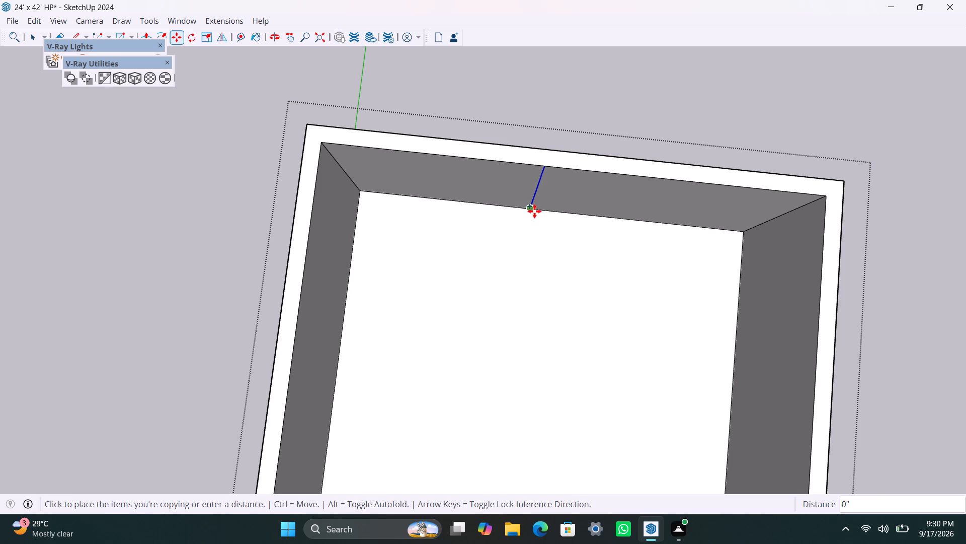
type("4.5\"")
key("Return")
key("space")
Push/pull the 4.5" strip on the far wall out 12'6" into the house to form a lengthwise partition.
scroll(538, 200, "up", 2)
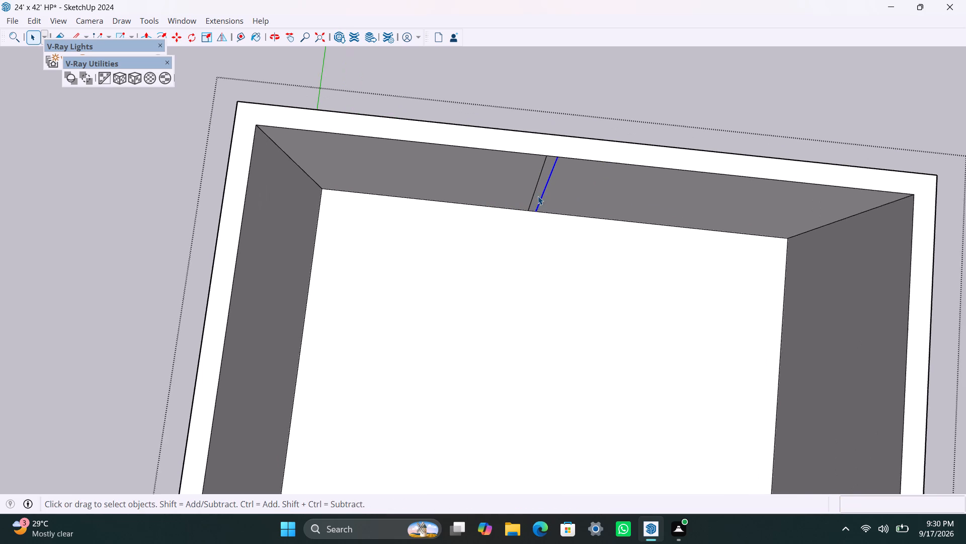
scroll(538, 196, "up", 3)
left_click(549, 170)
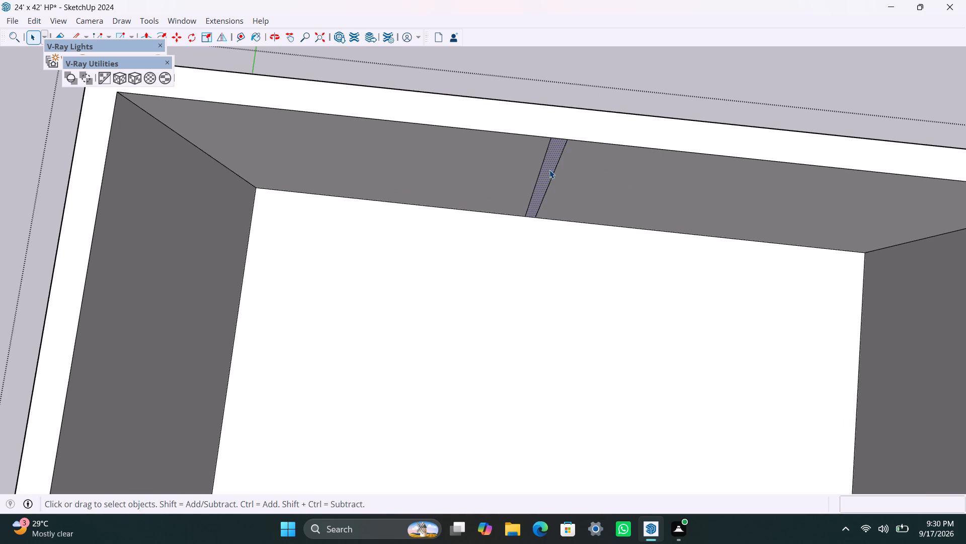
key("p")
left_click_drag(549, 170, 532, 237)
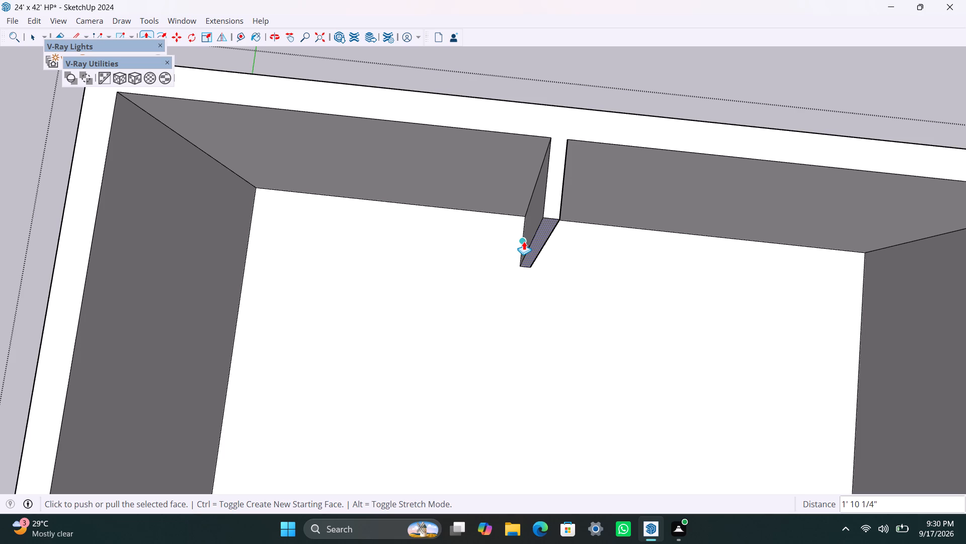
type("12'6\"")
key("Return")
Extend the free end of the lengthwise partition by another 4.5".
scroll(489, 268, "down", 8)
middle_click_drag(518, 333, 521, 191, "shift")
scroll(518, 224, "up", 3)
middle_click_drag(503, 291, 503, 246)
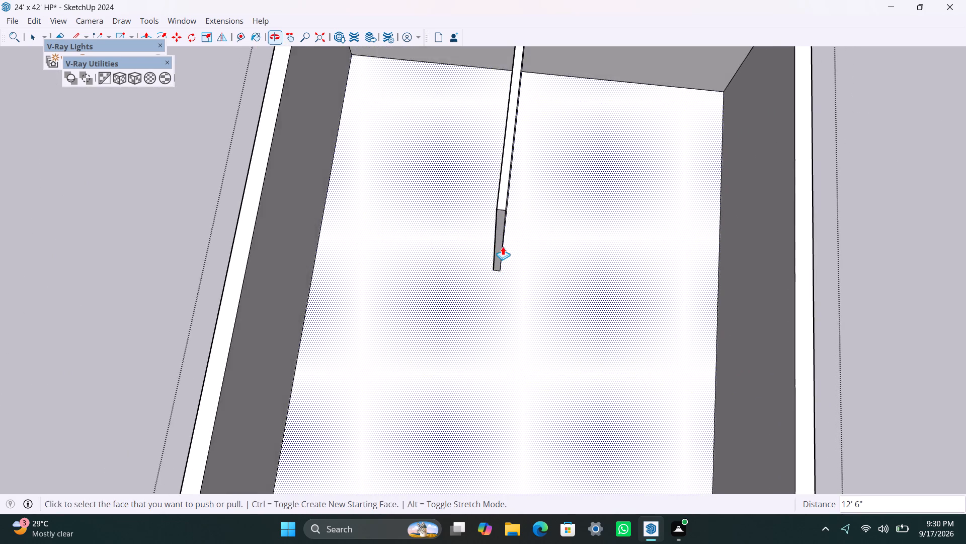
scroll(503, 246, "up", 3)
left_click(503, 233)
key("4")
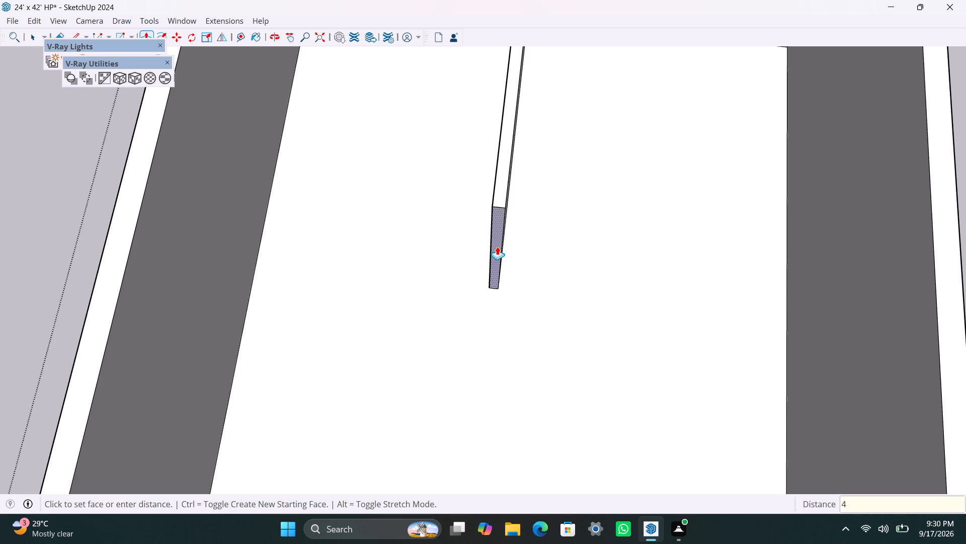
type(".5\"")
key("Return")
key("space")
Copy the vertical edge at the partition's free end 4.5" back along its side face.
scroll(496, 272, "down", 3)
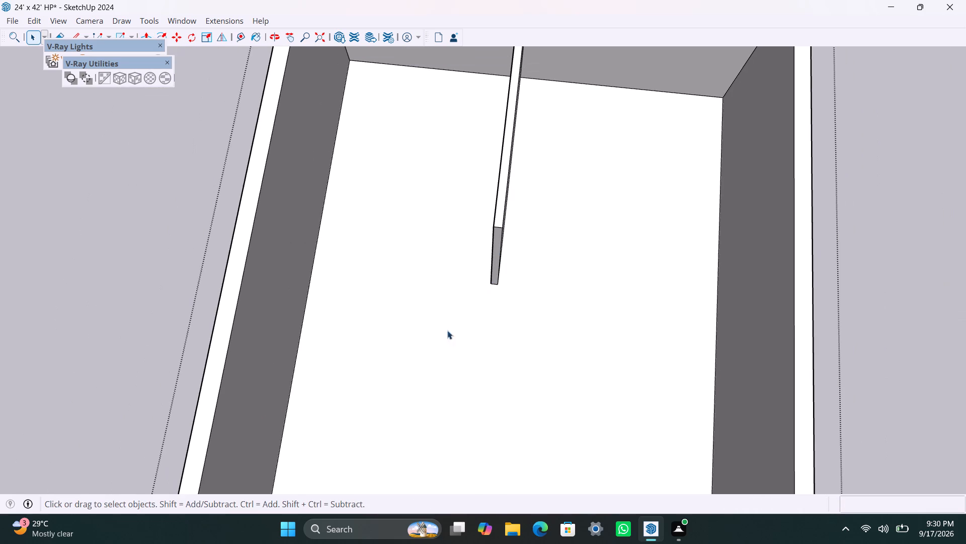
middle_click_drag(383, 207, 388, 249, "shift")
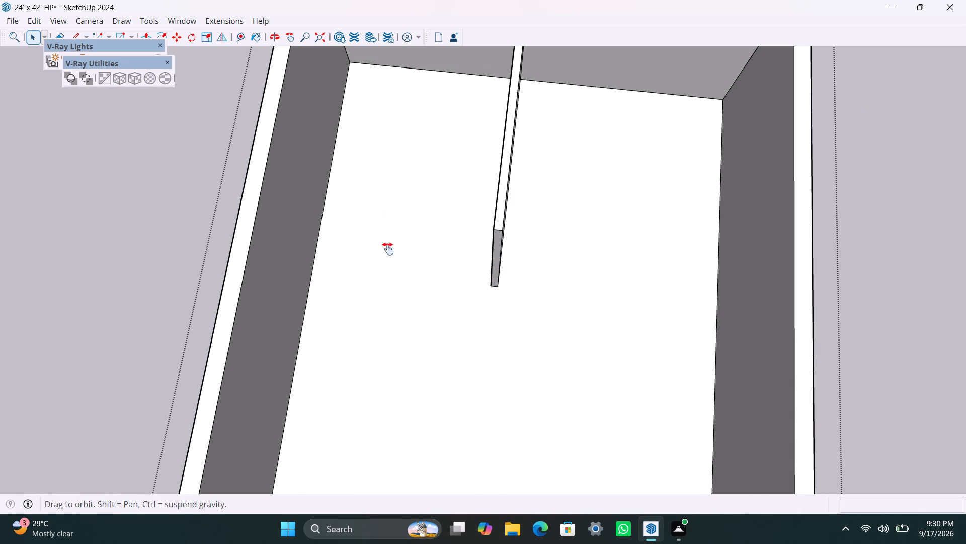
middle_click_drag(388, 249, 385, 292, "shift")
middle_click_drag(401, 414, 682, 369)
scroll(575, 313, "up", 4)
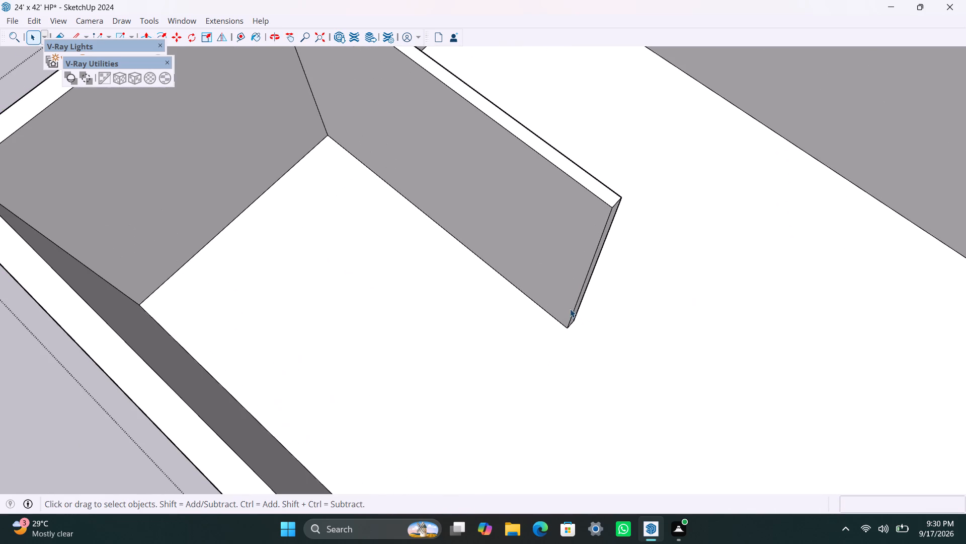
scroll(570, 325, "up", 2)
left_click(569, 323)
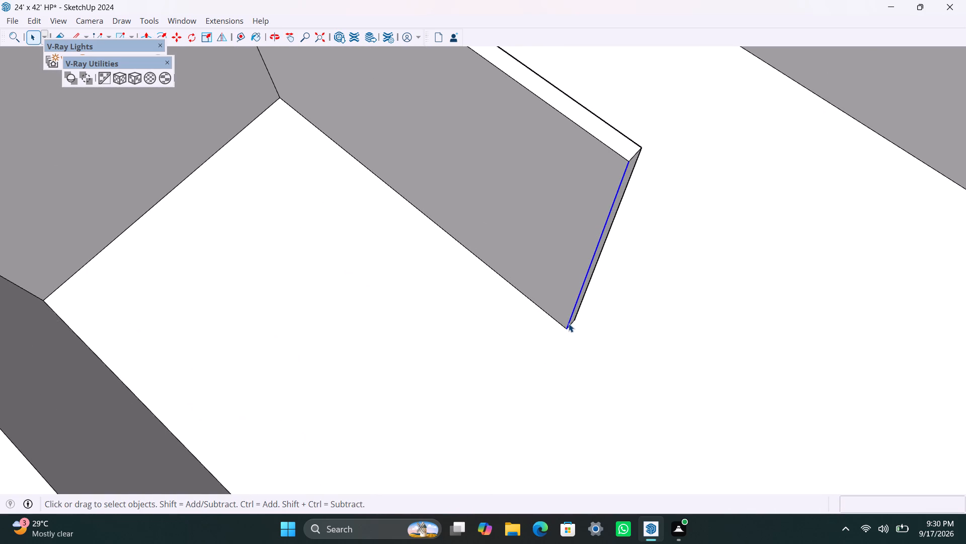
key("m")
left_click(569, 323)
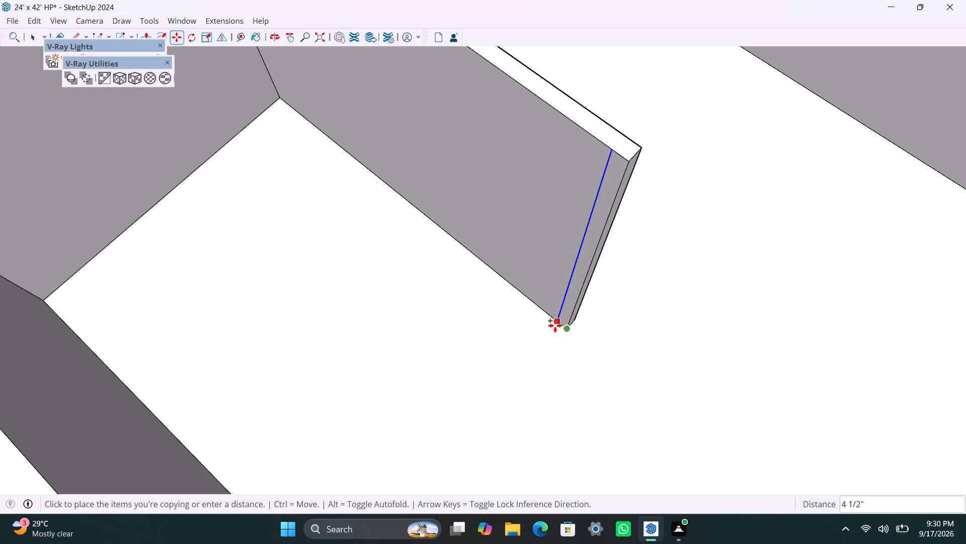
type("4.5\"")
key("Return")
key("space")
Push/pull the 4.5" strip at the partition's end out 1' to form a short return.
scroll(567, 303, "up", 2)
left_click(567, 303)
key("p")
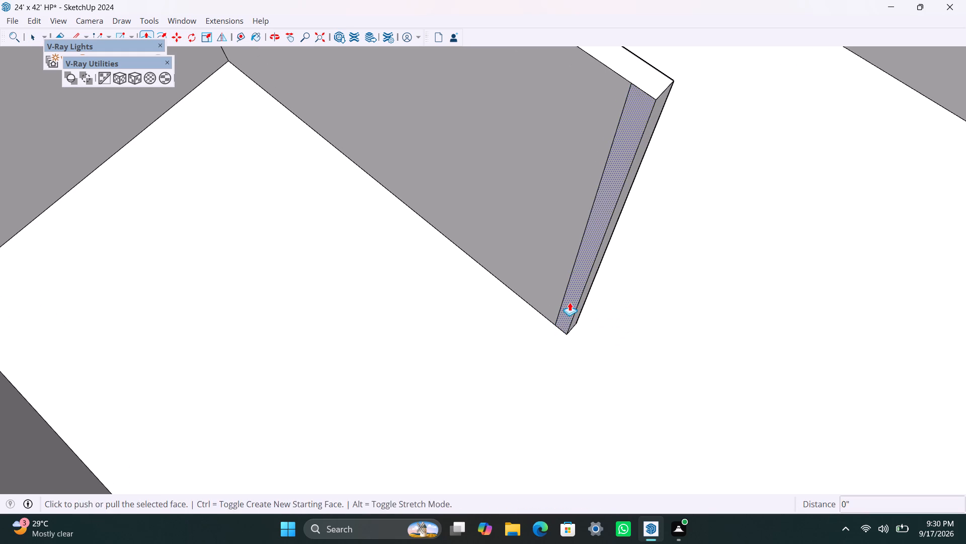
left_click_drag(570, 302, 559, 320)
type("1'")
key("Return")
key("space")
Copy the inner far corner edge of the room on the return's side 12'6" along the long outer wall.
scroll(544, 330, "down", 10)
middle_click_drag(575, 461, 226, 414)
scroll(344, 200, "up", 2)
scroll(396, 148, "up", 1)
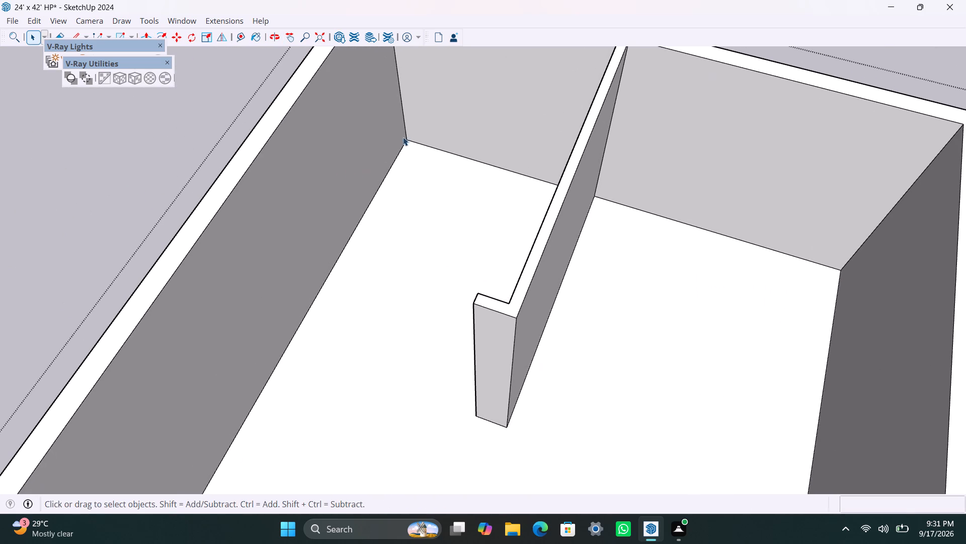
left_click(405, 134)
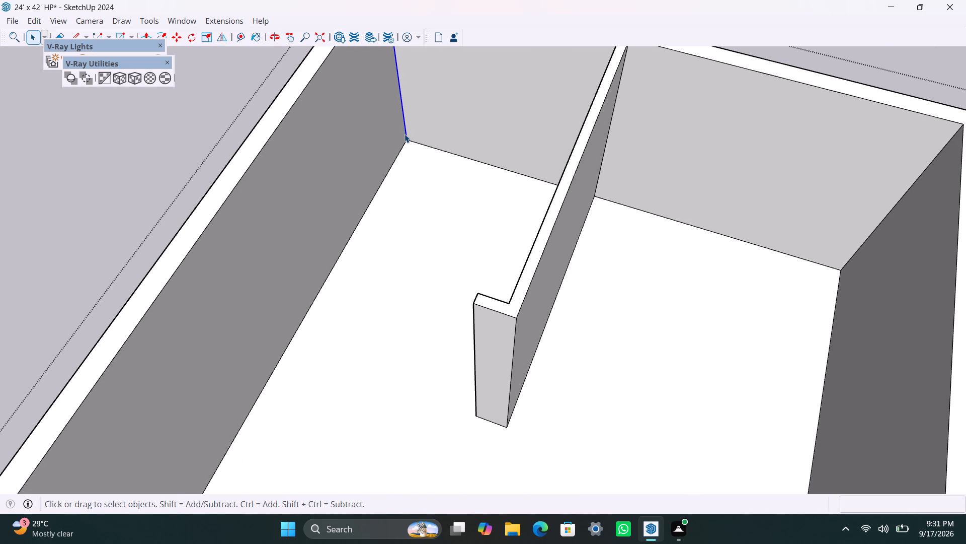
key("m")
left_click(409, 145)
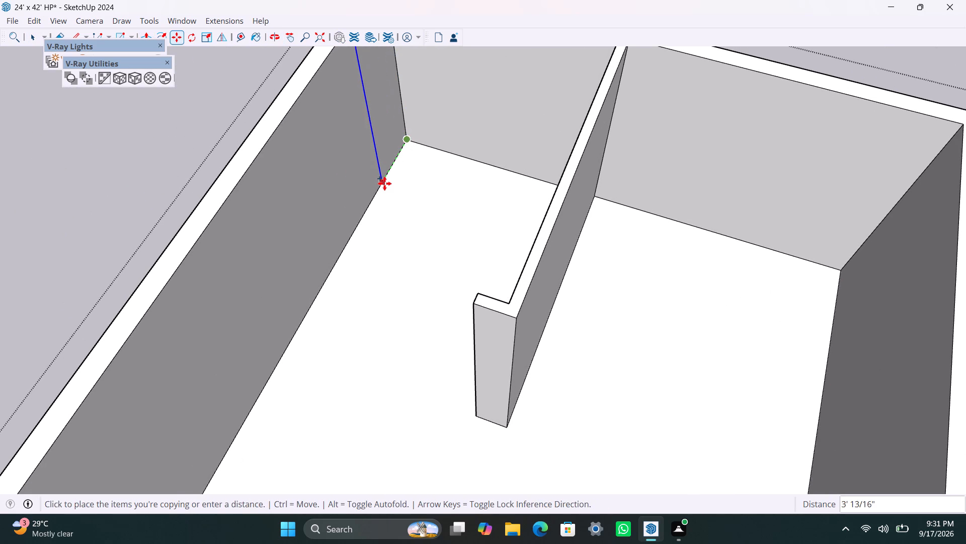
type("10")
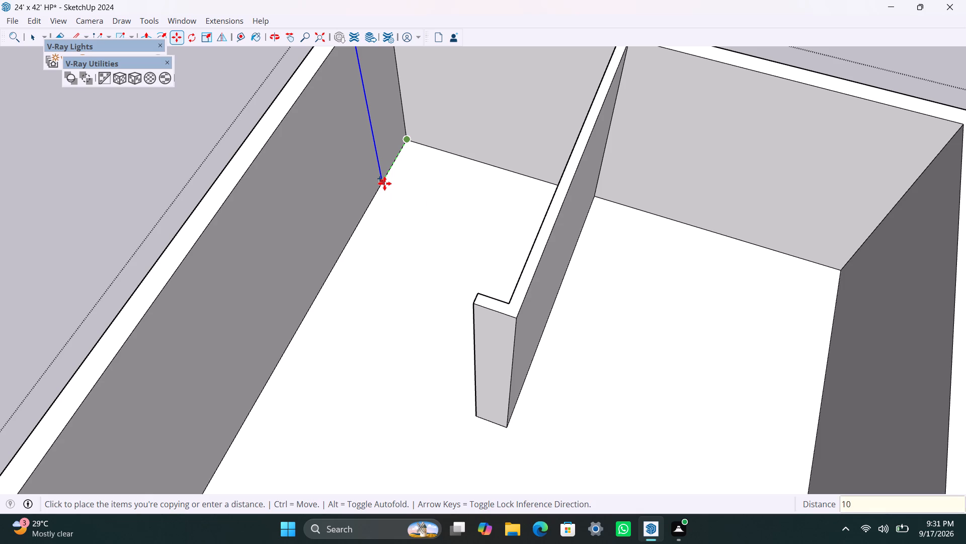
key("BackSpace")
type("2'6\"")
key("Return")
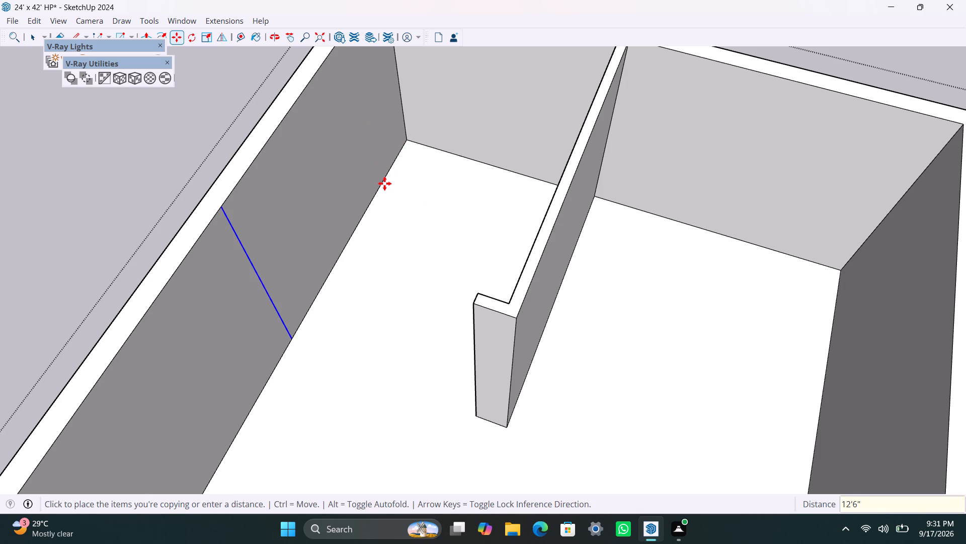
Copy that edge 4.5" further along the long wall to outline the cross partition, and select the resulting strip.
left_click_drag(294, 341, 289, 345)
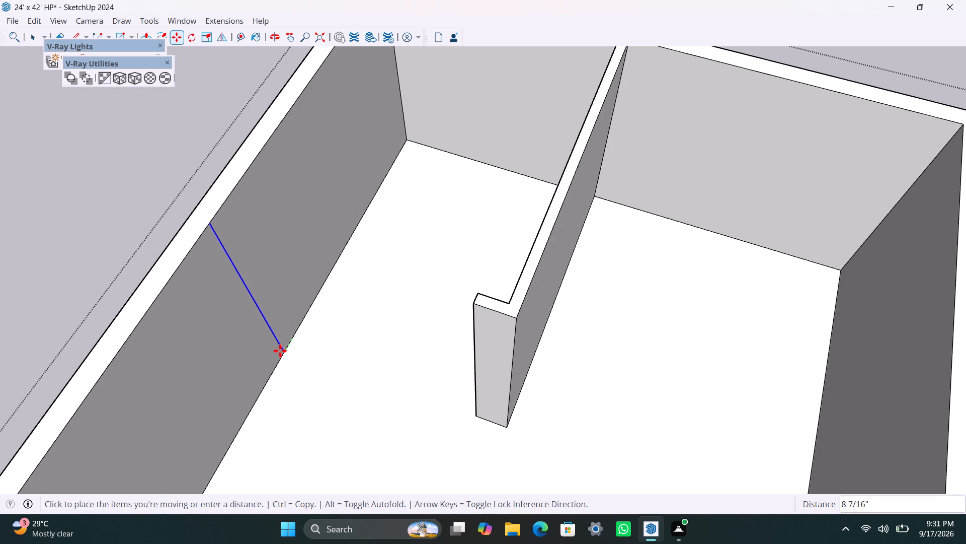
type("4.5\"")
key("Return")
key("space")
scroll(266, 355, "up", 1)
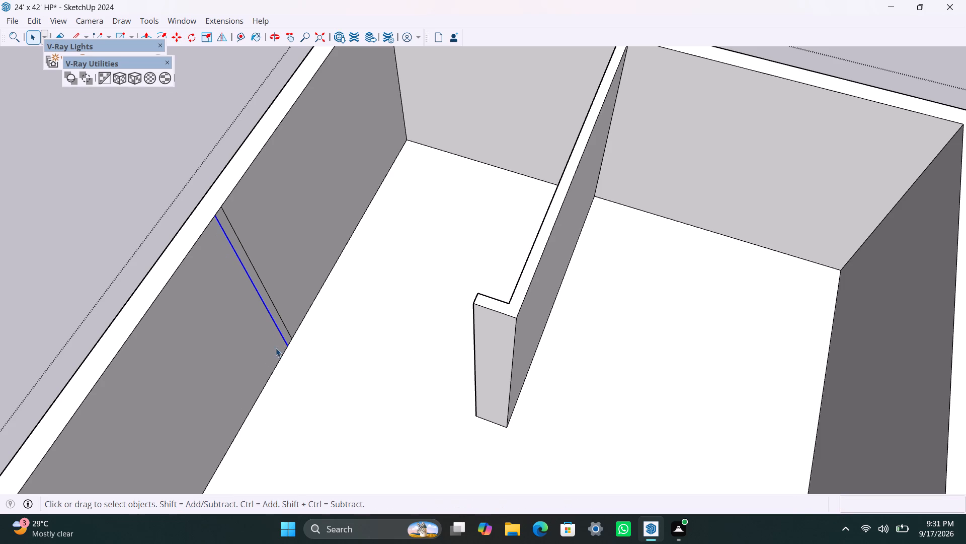
scroll(276, 348, "up", 2)
left_click(291, 335)
Place a guide line 3' from the end of the short return to mark the door opening's width.
scroll(456, 392, "down", 2)
middle_click_drag(493, 474, 582, 473)
key("t")
scroll(599, 412, "up", 2)
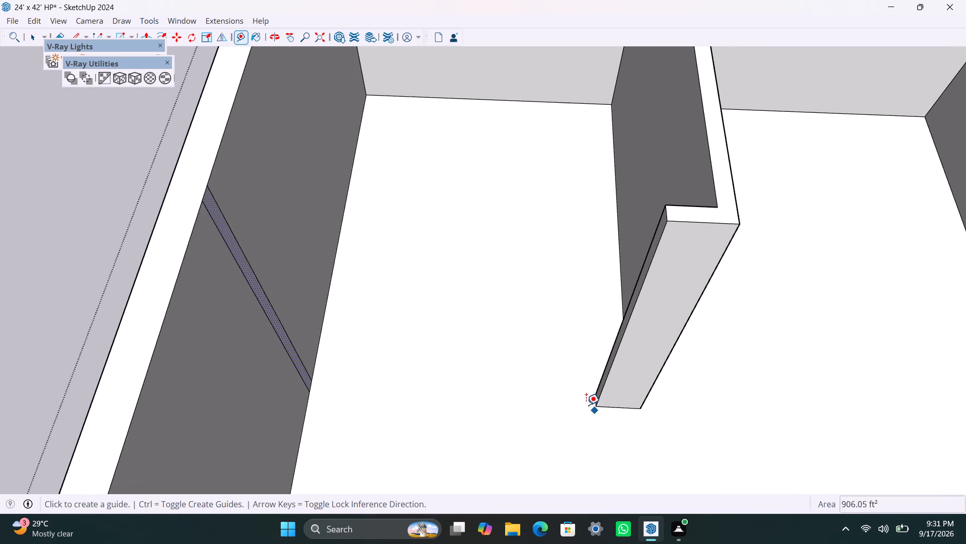
scroll(586, 405, "up", 6)
left_click(595, 397)
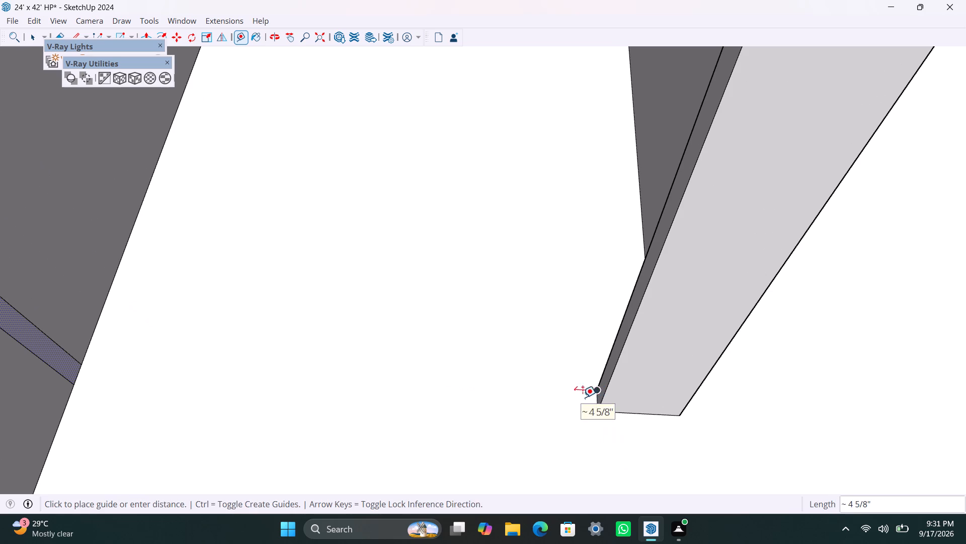
key("space")
scroll(590, 398, "up", 4)
key("t")
left_click_drag(600, 401, 592, 403)
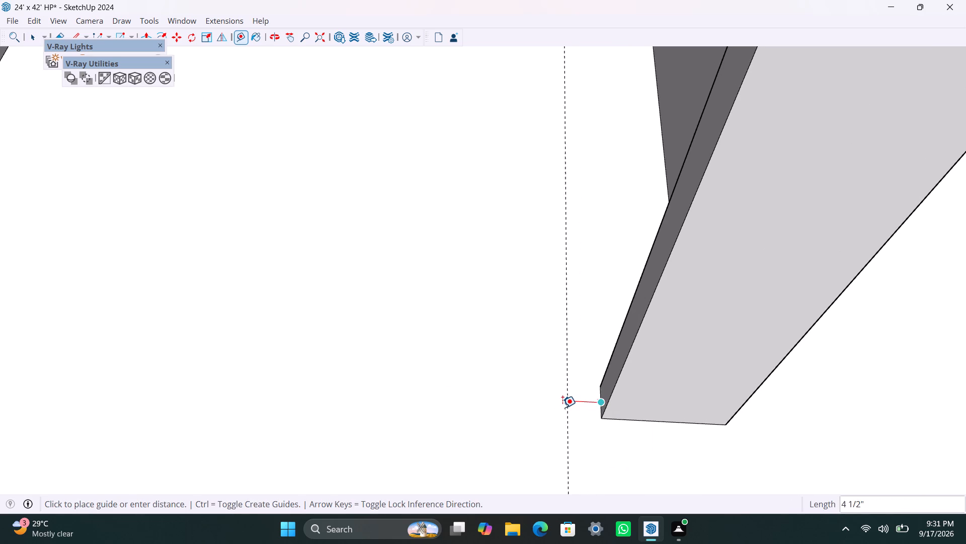
type("3'")
key("Return")
key("space")
scroll(478, 334, "down", 5)
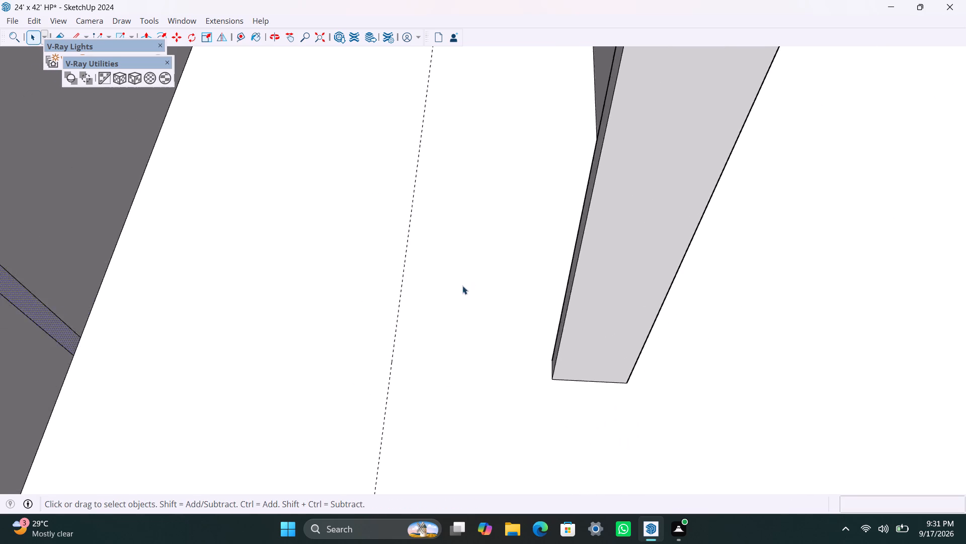
Push/pull the 4.5" strip on the long wall out 6' to the guide to form the cross partition.
scroll(462, 286, "down", 7)
middle_click_drag(354, 413, 302, 410)
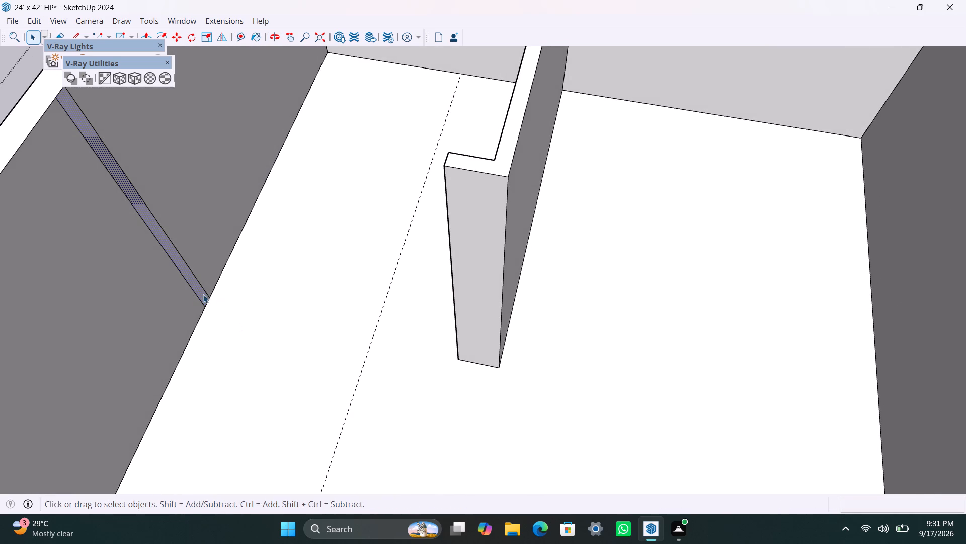
key("p")
left_click_drag(203, 294, 349, 407)
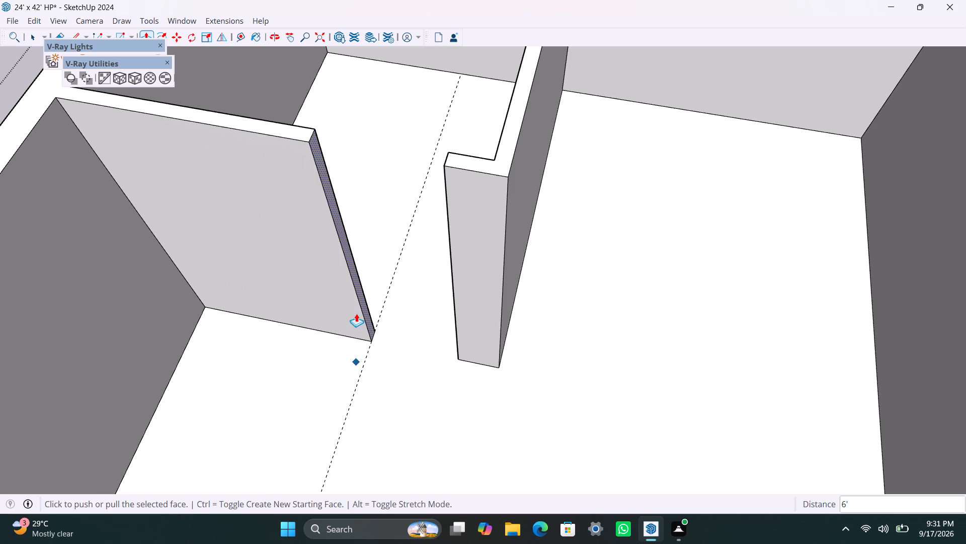
key("space")
Copy the top edge of the cross partition's end face 3' down to mark the door head.
left_click(310, 142)
scroll(310, 142, "up", 2)
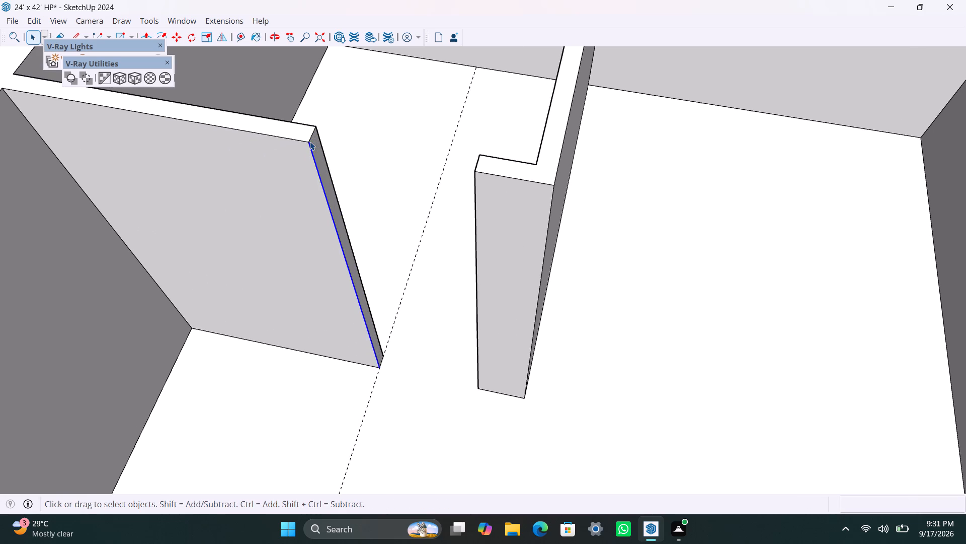
left_click(314, 133)
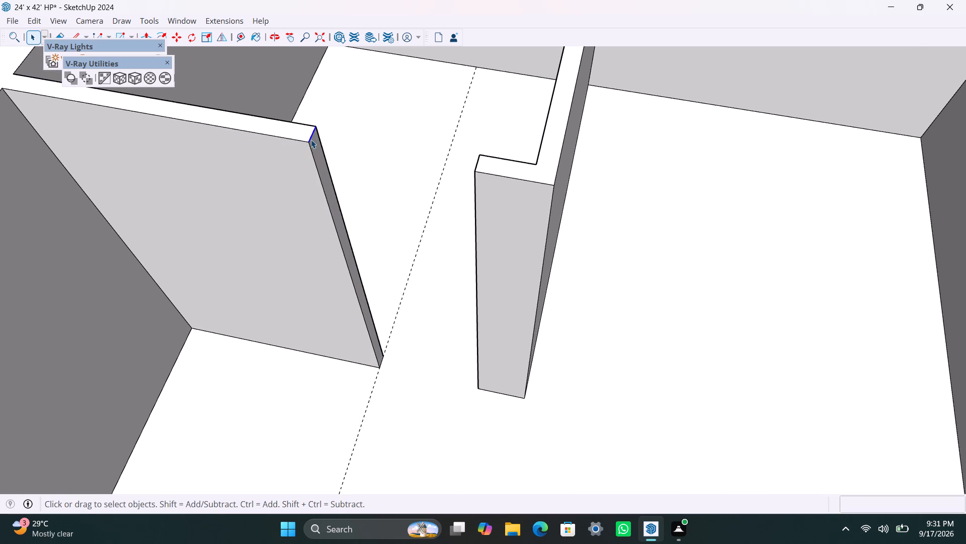
key("m")
left_click_drag(306, 143, 310, 161)
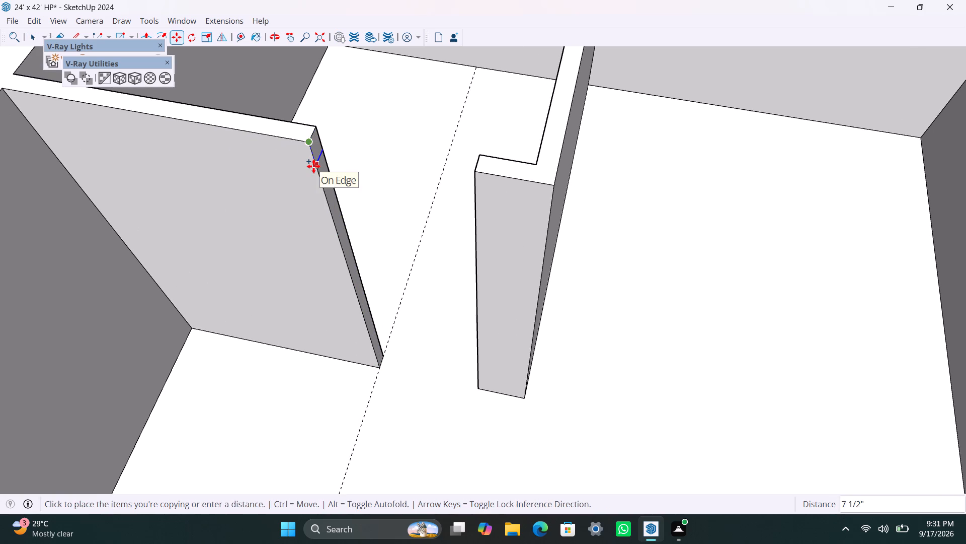
type("3'")
key("Return")
key("space")
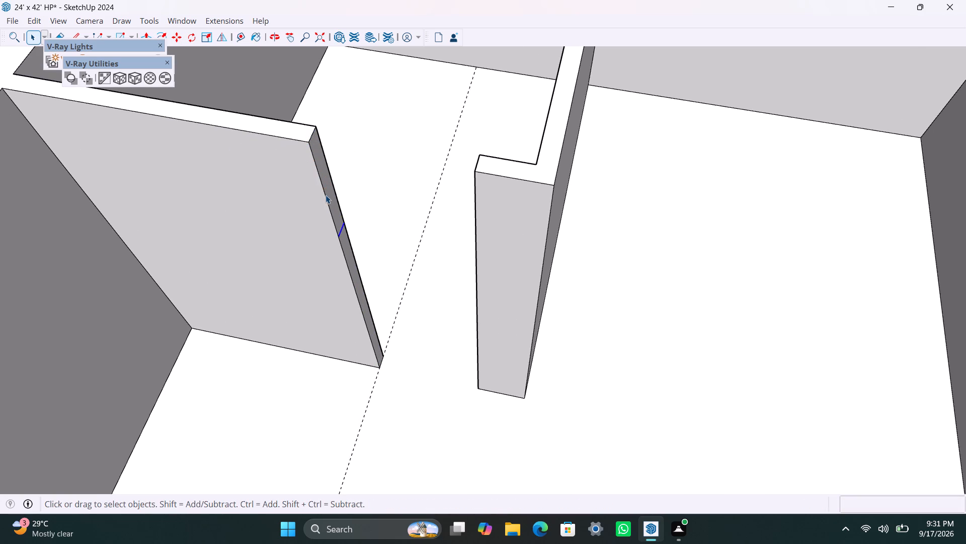
Push/pull the upper part of the cross partition's end 3' to the short return, forming the wall above the door.
left_click(328, 188)
key("p")
left_click_drag(330, 182, 484, 211)
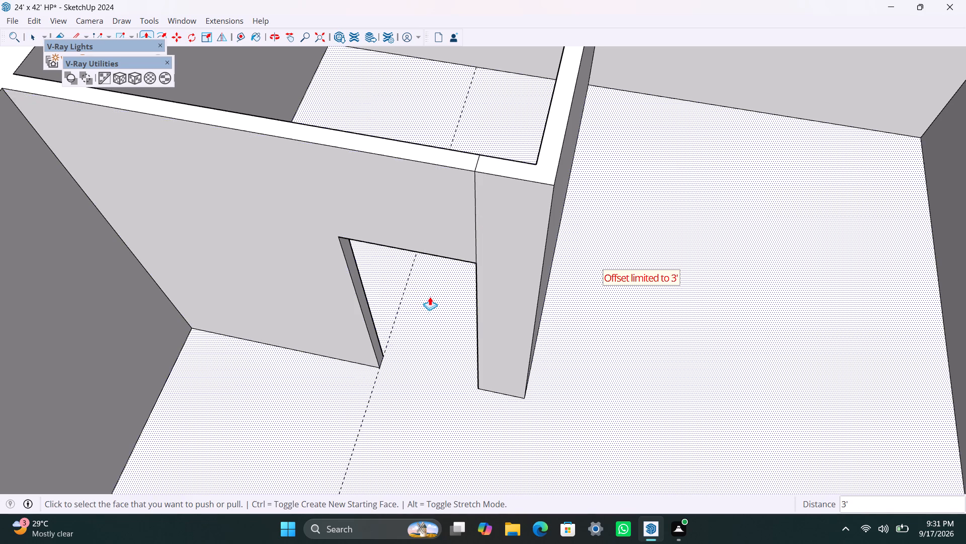
scroll(408, 279, "down", 4)
key("space")
Copy the vertical inner corner edge of the second room 12'6" along the opposite long outer wall.
scroll(335, 260, "down", 3)
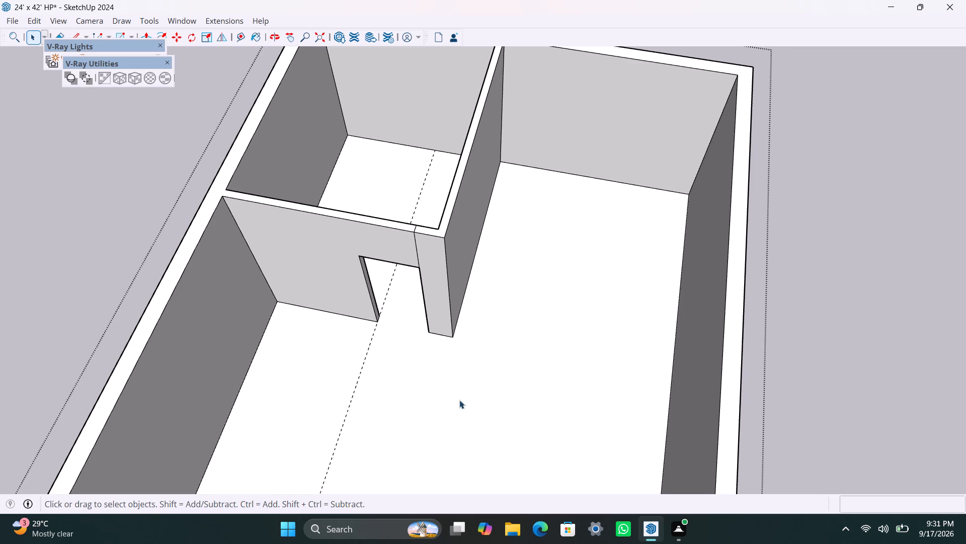
left_click(694, 184)
key("m")
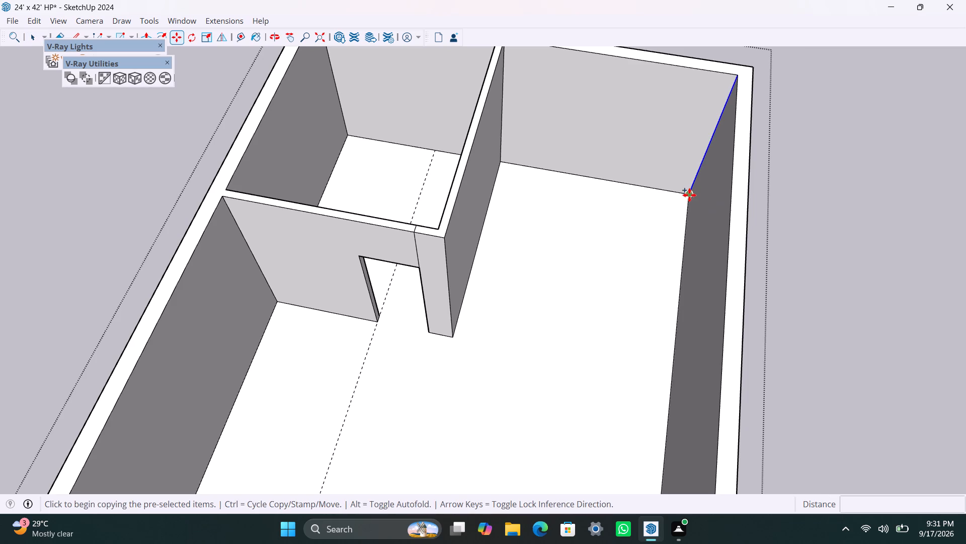
left_click_drag(689, 195, 689, 202)
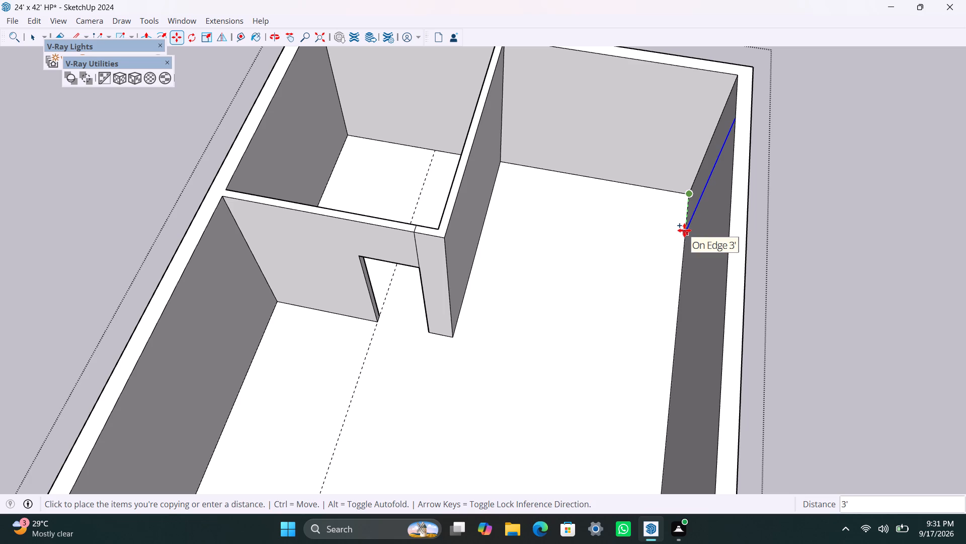
type("12'6\"")
key("Return")
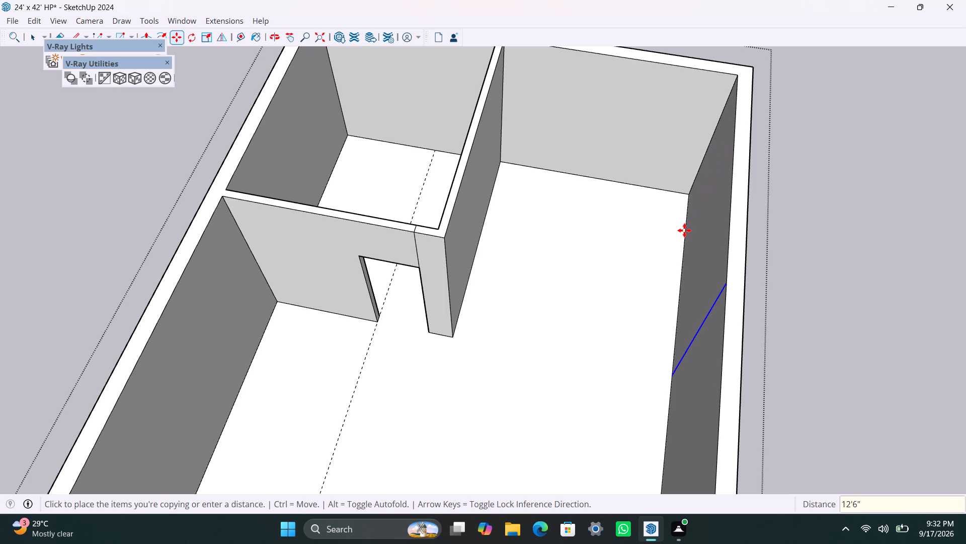
Copy the new vertical edge 4.5" further along the long wall to outline the partition's thickness.
scroll(674, 380, "up", 4)
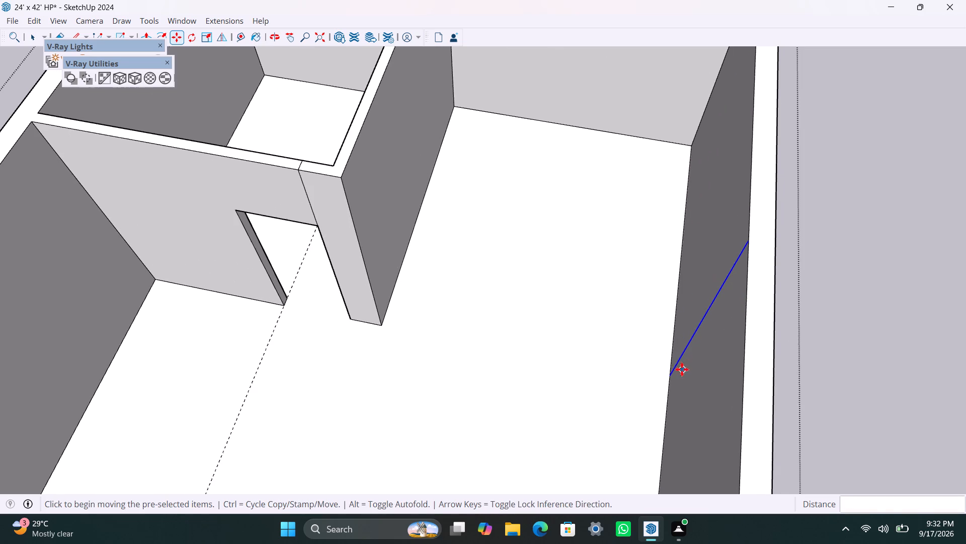
left_click(672, 369)
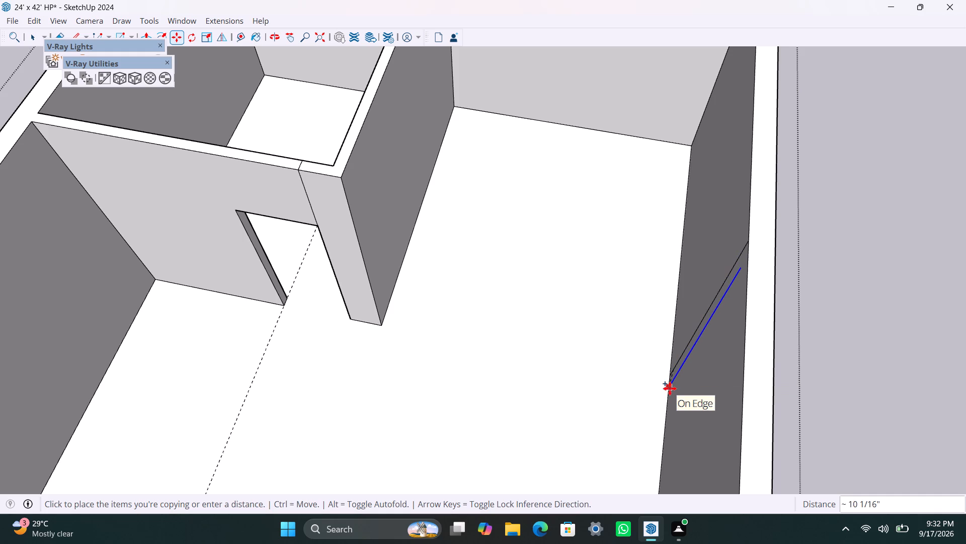
key("Escape")
scroll(669, 390, "up", 2)
middle_click_drag(643, 401, 795, 401)
left_click_drag(722, 268, 724, 275)
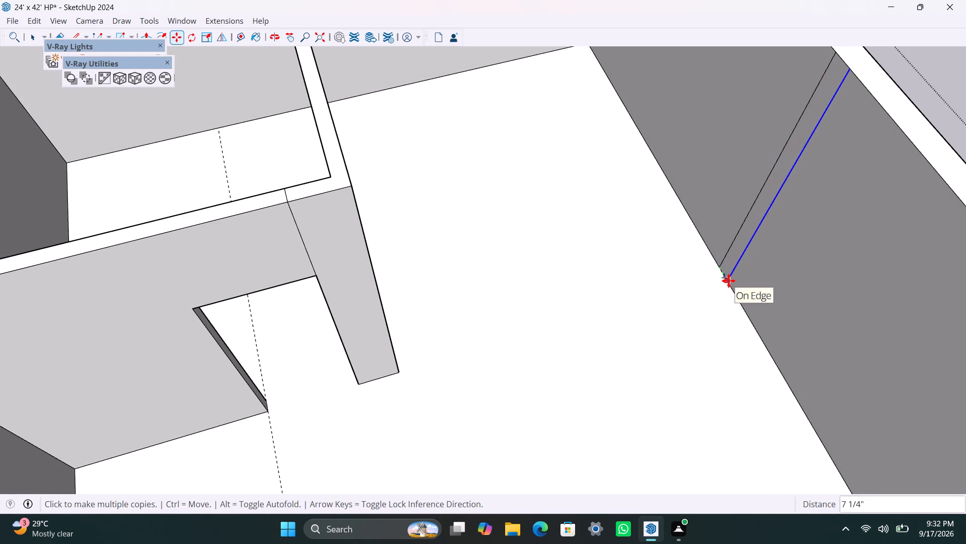
type("4.5\"")
key("Return")
key("space")
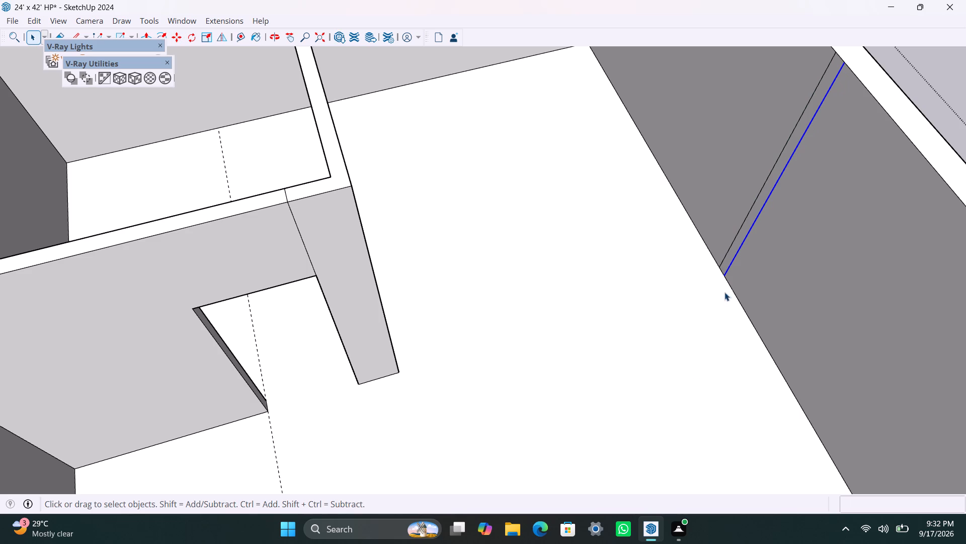
Copy the vertical corner edge of the room-dividing partition's end 4.5" back along the partition's face.
scroll(580, 419, "down", 2)
middle_click_drag(546, 435, 211, 442)
scroll(332, 239, "up", 2)
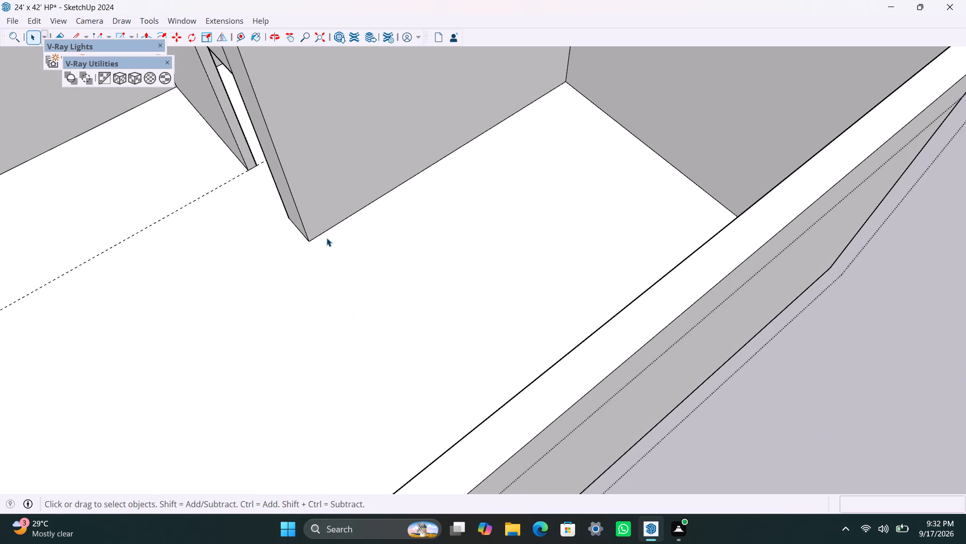
left_click(308, 240)
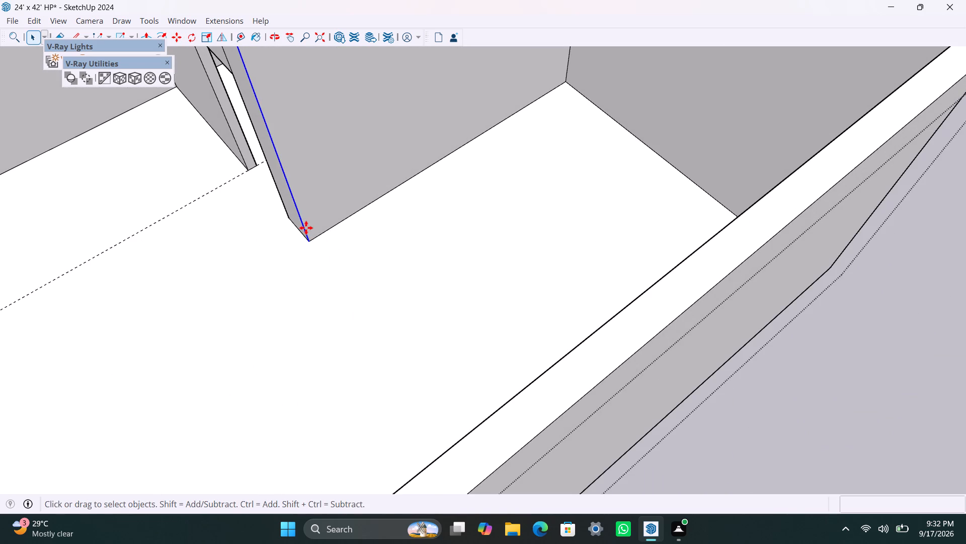
key("m")
left_click(307, 245)
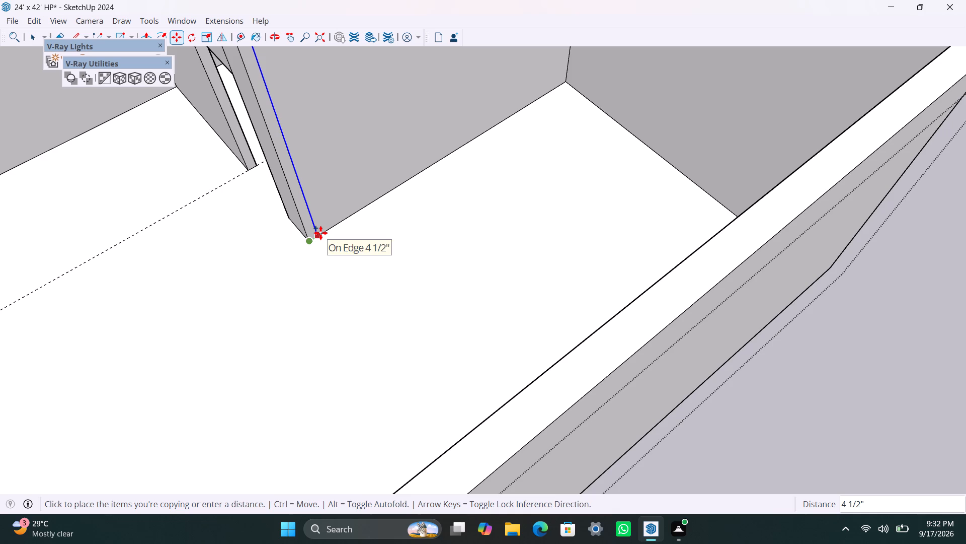
type("4.5")
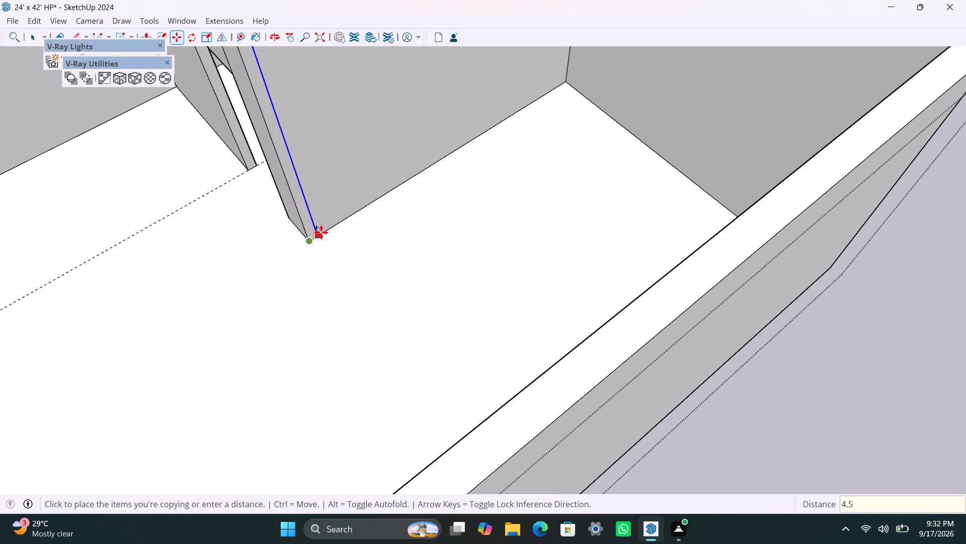
key("shift+quotedbl")
key("Return")
key("space")
Push/pull the 4.5" strip at the dividing partition's end out 1' to form a short return.
left_click(311, 231)
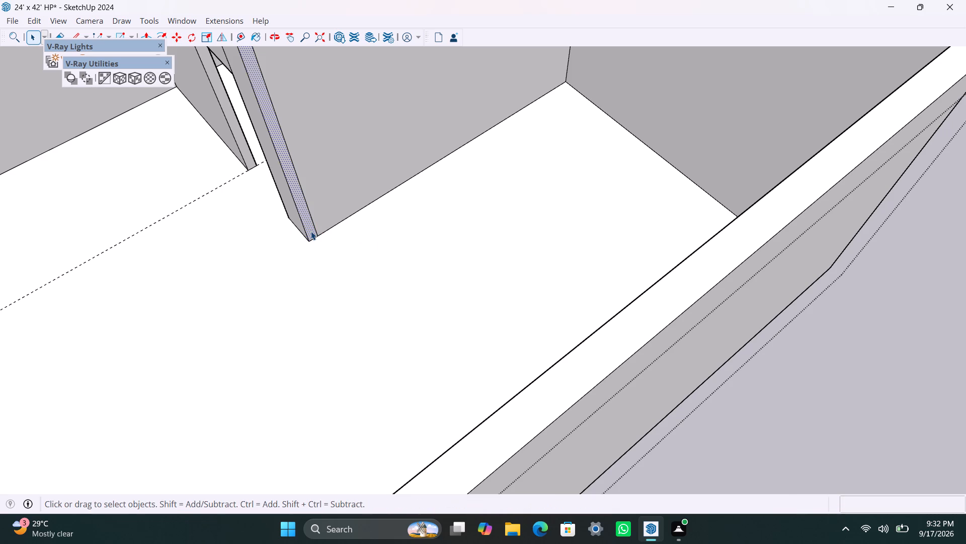
key("p")
left_click_drag(311, 231, 333, 271)
type("1'")
key("Return")
key("space")
Place a guide line 3' from the end of the new short return to mark the second door opening's width.
key("t")
scroll(357, 248, "up", 1)
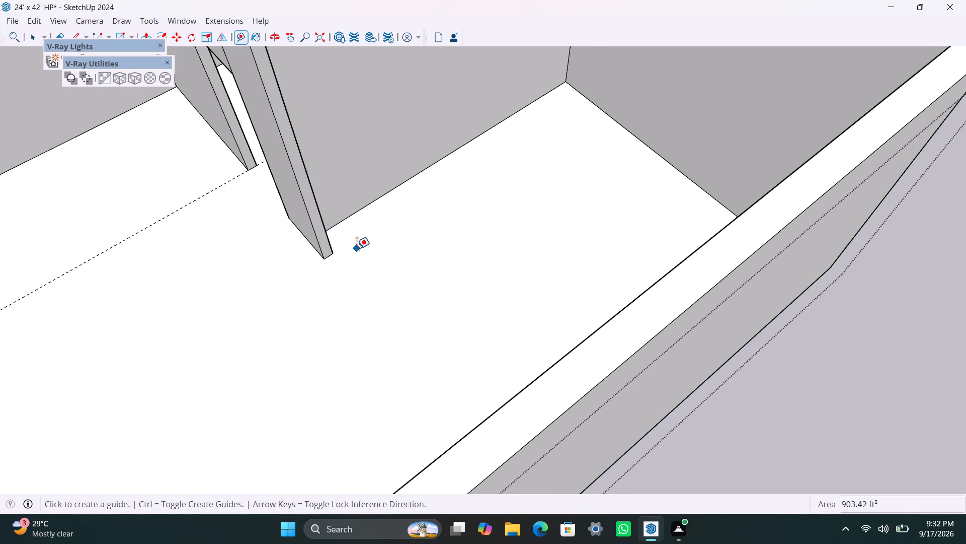
scroll(350, 259, "up", 2)
left_click_drag(323, 253, 323, 259)
key("space")
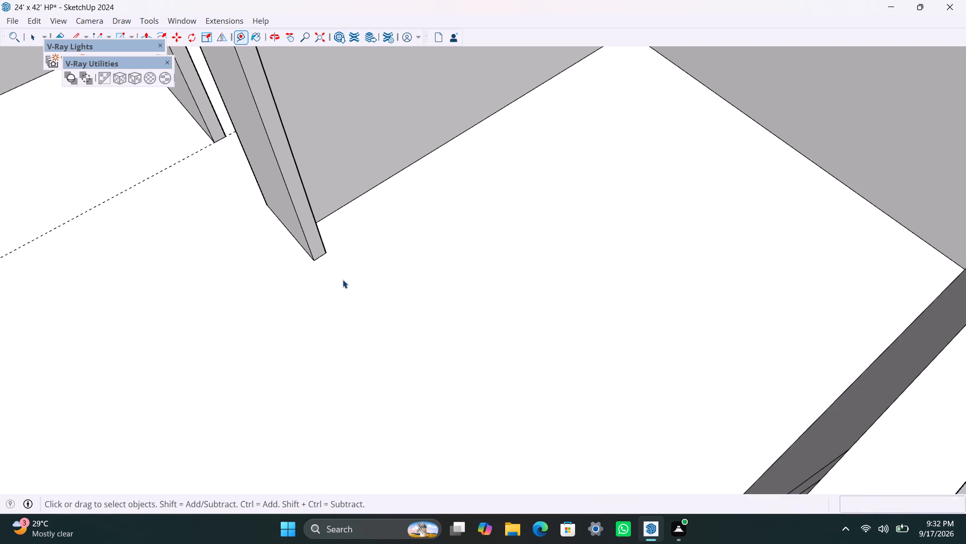
scroll(324, 268, "up", 8)
key("t")
left_click(310, 251)
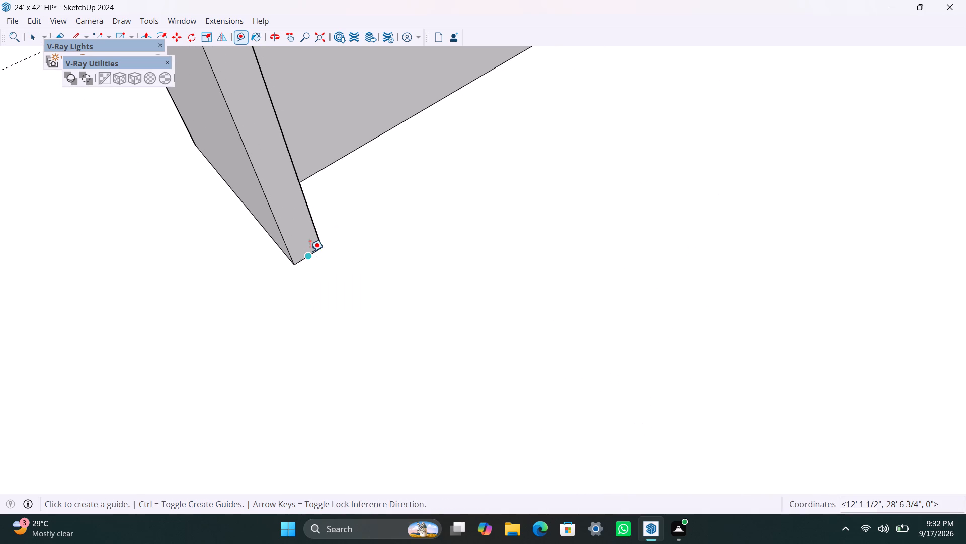
type("3'")
key("Return")
key("space")
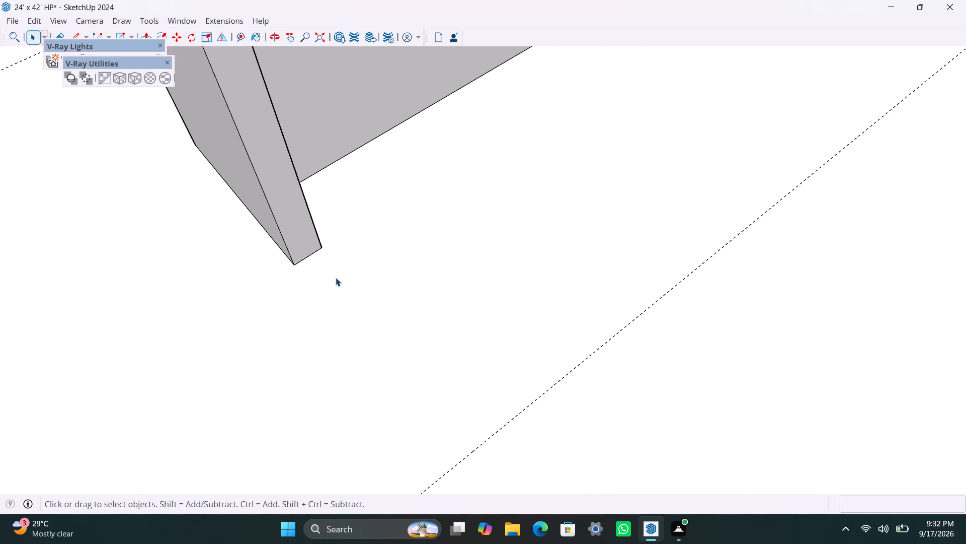
Push/pull the 4.5" strip on the opposite long wall out about 8' 2" to the guide to form the second cross partition.
scroll(342, 274, "down", 20)
scroll(342, 274, "down", 2)
middle_click_drag(238, 320, 468, 381)
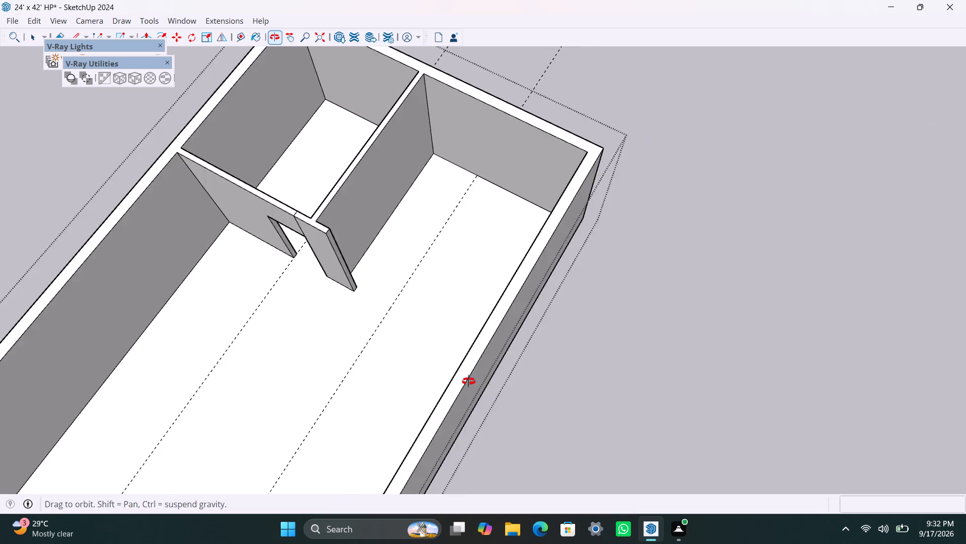
middle_click_drag(468, 381, 737, 389)
scroll(594, 298, "up", 5)
left_click(589, 245)
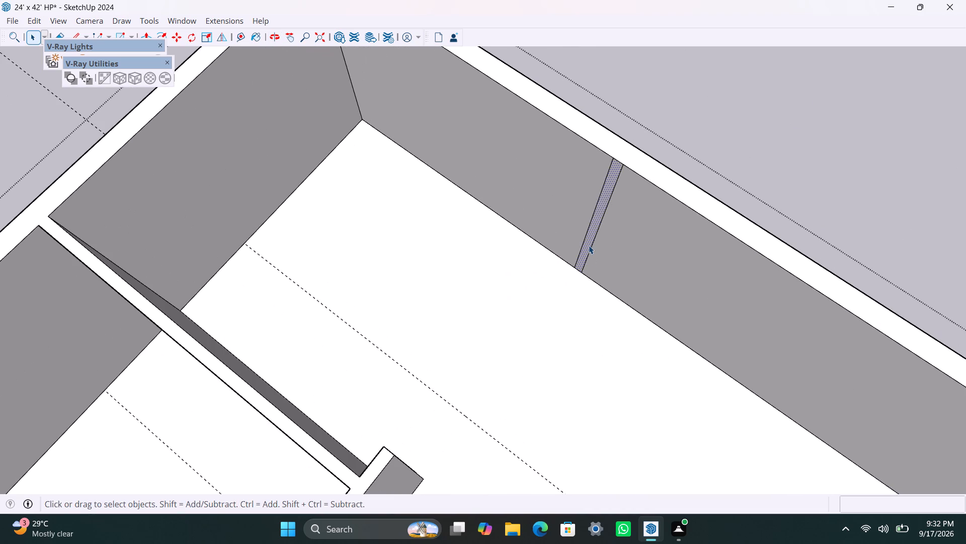
key("p")
left_click_drag(589, 245, 522, 452)
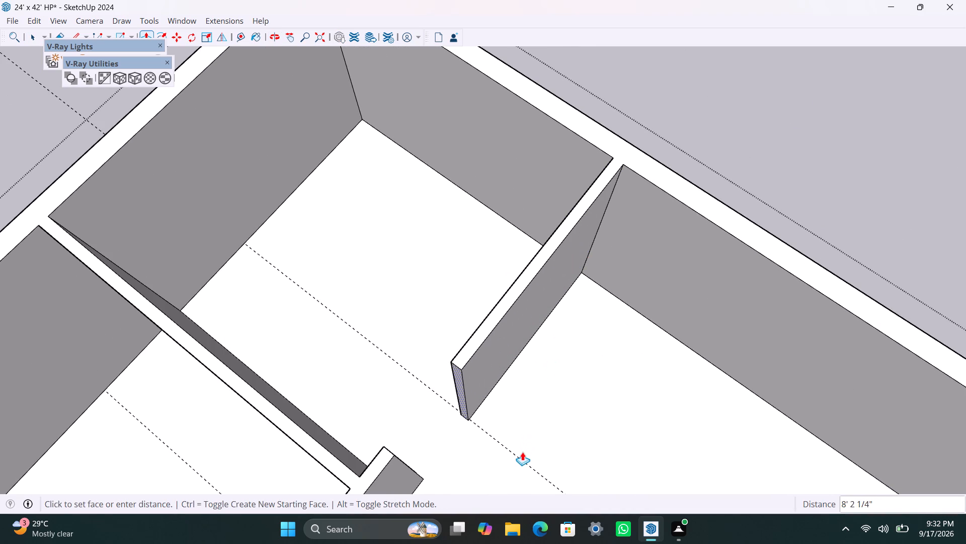
left_click_drag(522, 452, 522, 459)
key("space")
Copy the top edge of the second cross partition's end face 3' down to mark the door head.
scroll(460, 369, "up", 1)
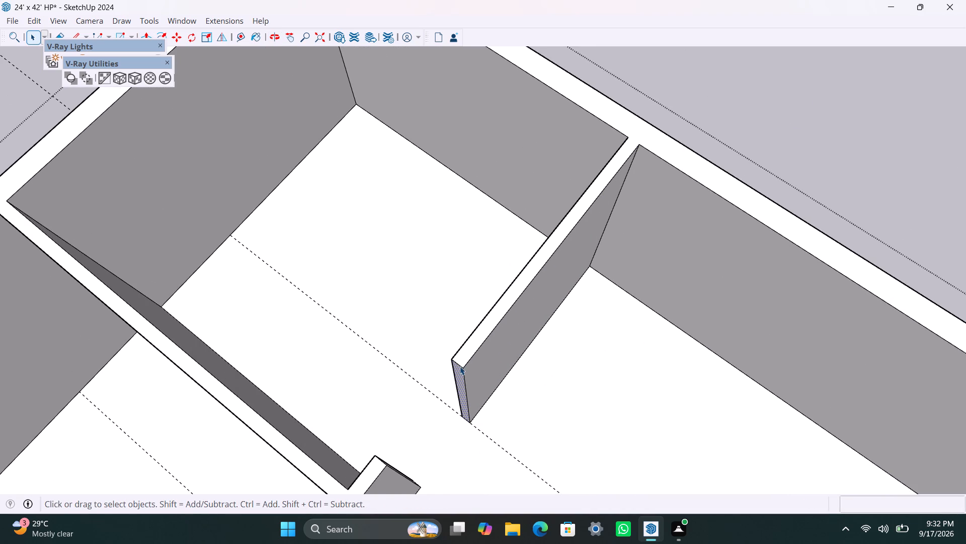
left_click(460, 366)
key("m")
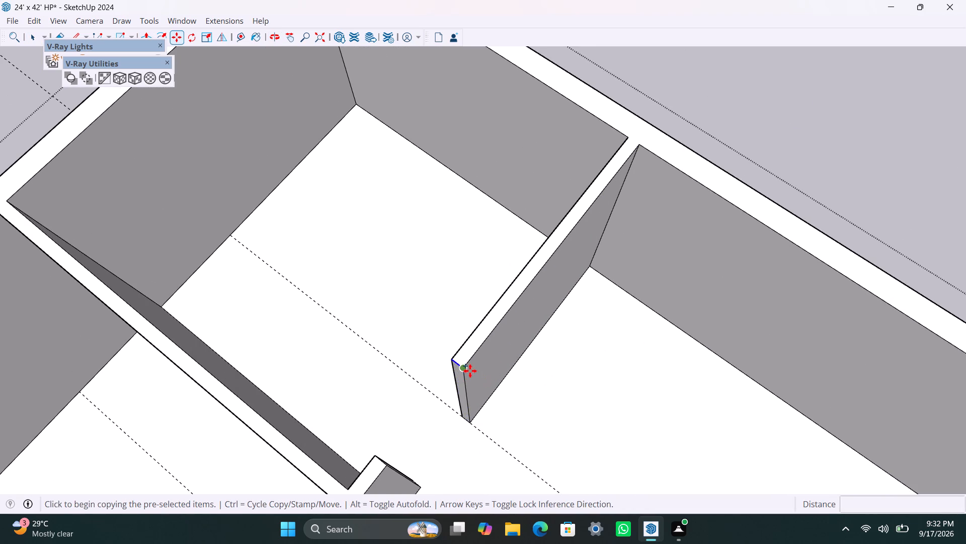
left_click(470, 371)
key("2")
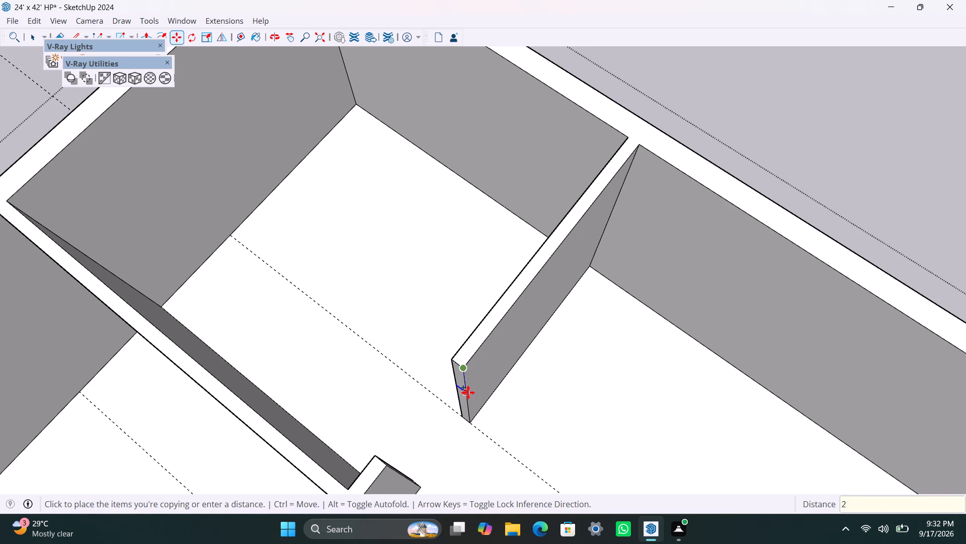
key("BackSpace")
key("3")
key("apostrophe")
key("Return")
Push/pull the upper part of the second cross partition's end 3' to the short return, forming the wall above the door.
scroll(458, 395, "up", 4)
key("space")
left_click(461, 368)
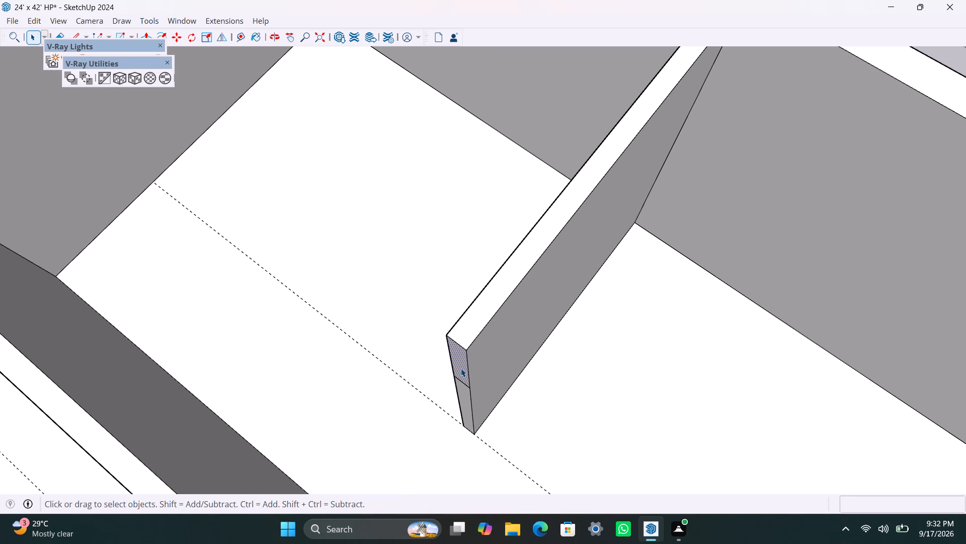
key("p")
scroll(464, 370, "down", 4)
left_click_drag(464, 370, 421, 449)
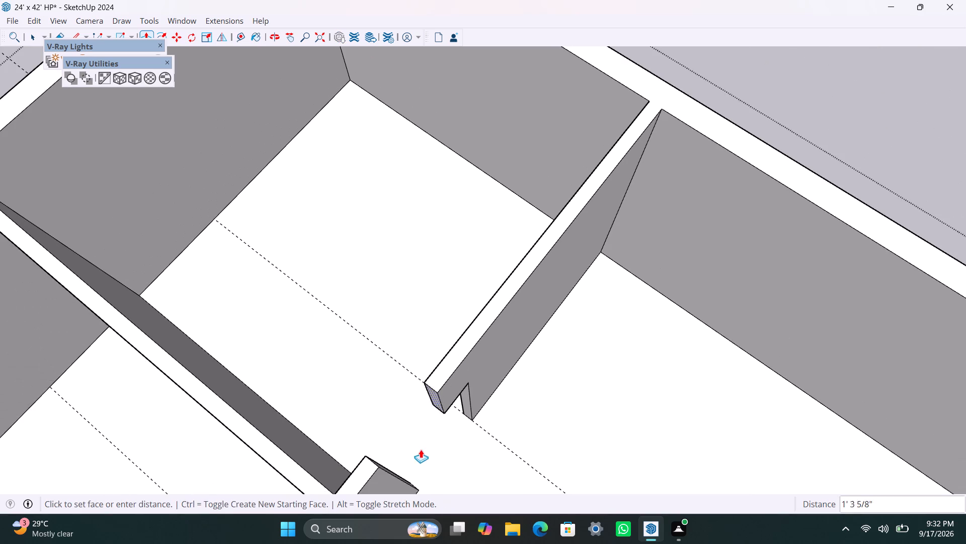
left_click_drag(421, 449, 383, 472)
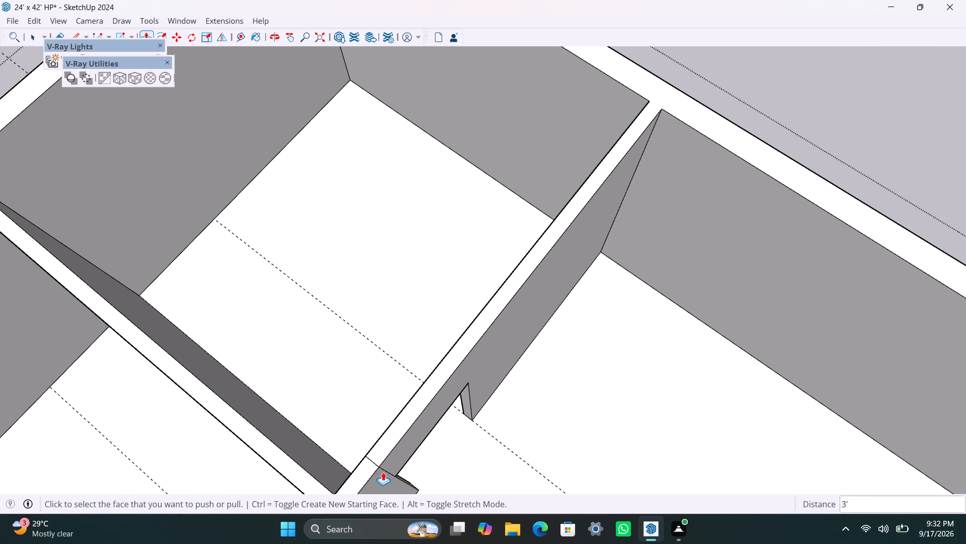
Save the model.
scroll(412, 436, "down", 10)
middle_click_drag(424, 416, 250, 320)
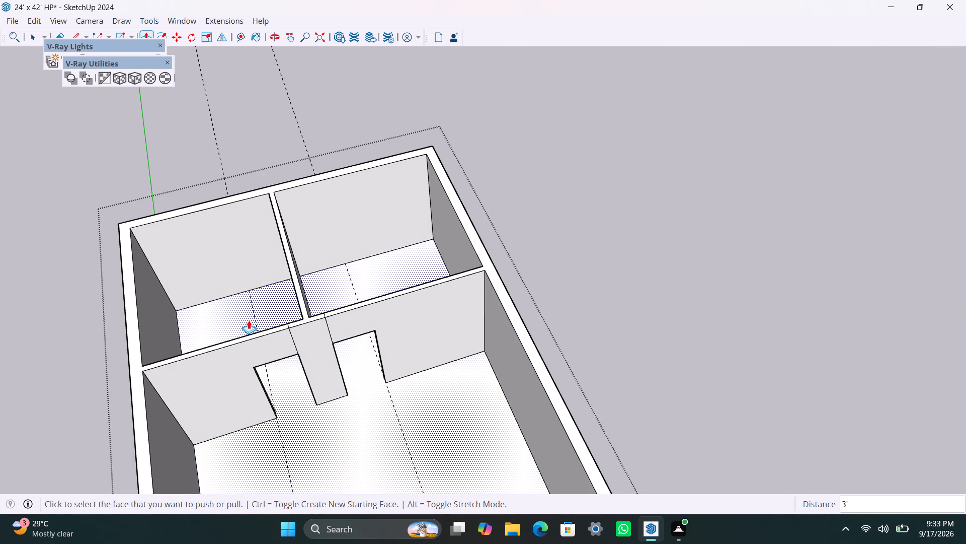
key("ctrl+s")
Copy the vertical corner edge where the first cross partition meets the long wall 3'10" along that wall, away from the enclosed rooms.
scroll(398, 389, "down", 2)
middle_click_drag(361, 413, 351, 288, "shift")
key("space")
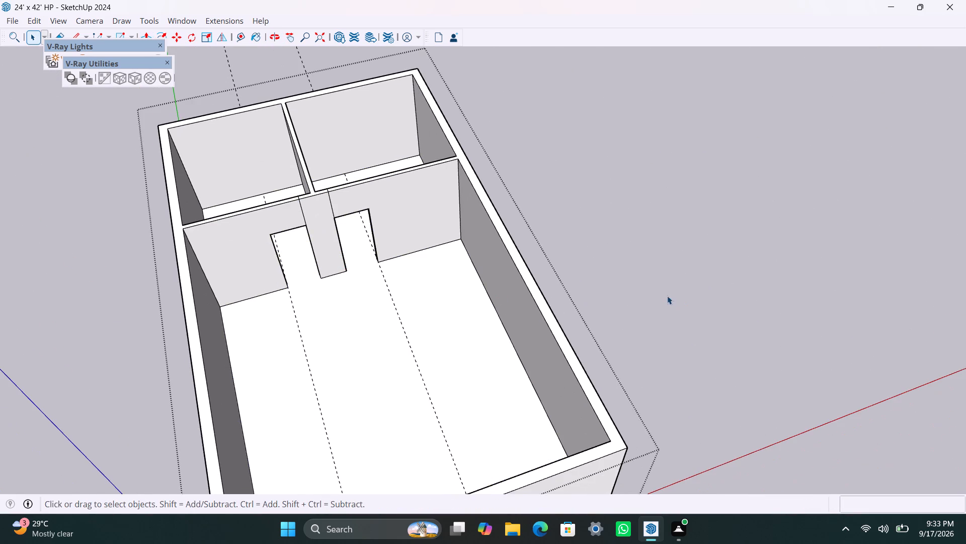
left_click(667, 296)
scroll(372, 372, "down", 2)
middle_click_drag(349, 400, 517, 425)
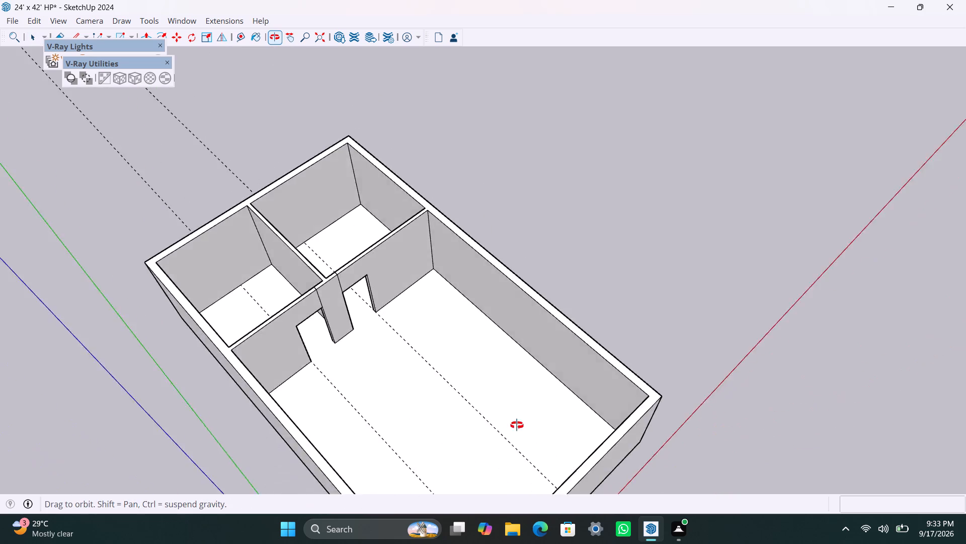
middle_click_drag(517, 425, 617, 420)
scroll(463, 303, "up", 4)
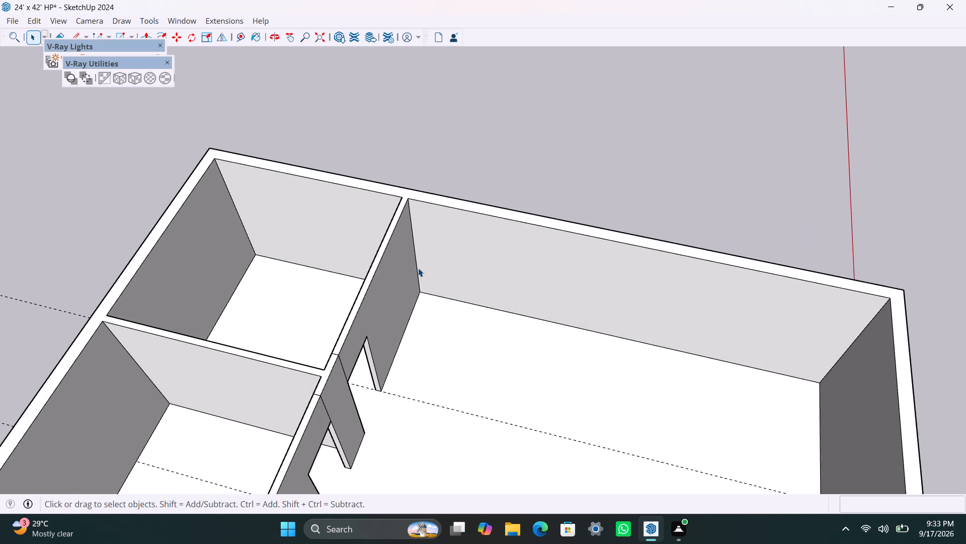
left_click(419, 275)
triple_click(419, 277)
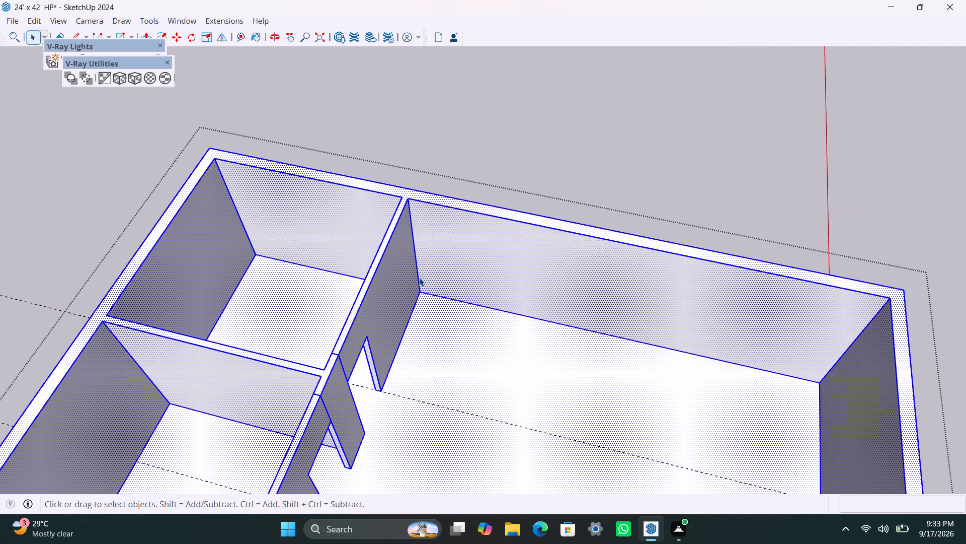
left_click(419, 278)
left_click(418, 278)
triple_click(417, 278)
left_click(417, 278)
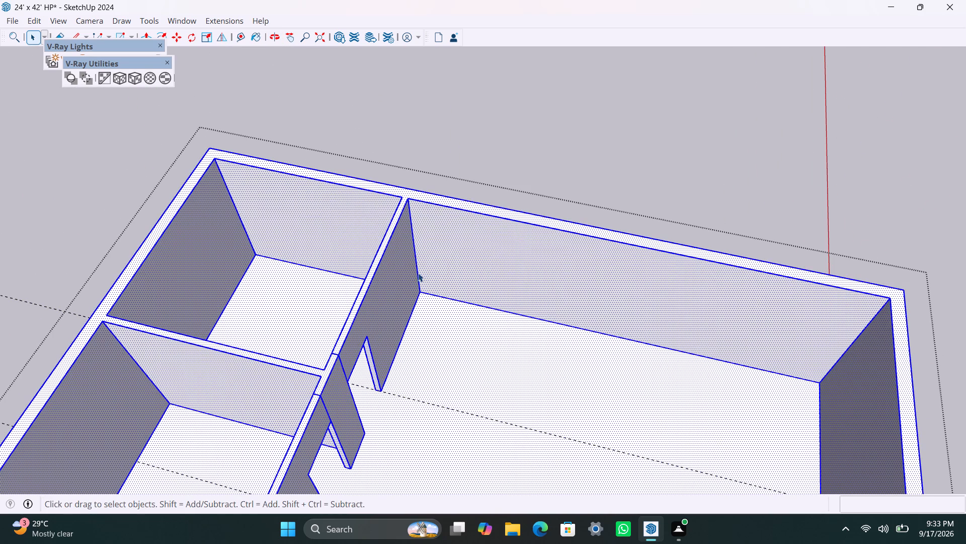
left_click(485, 180)
triple_click(419, 249)
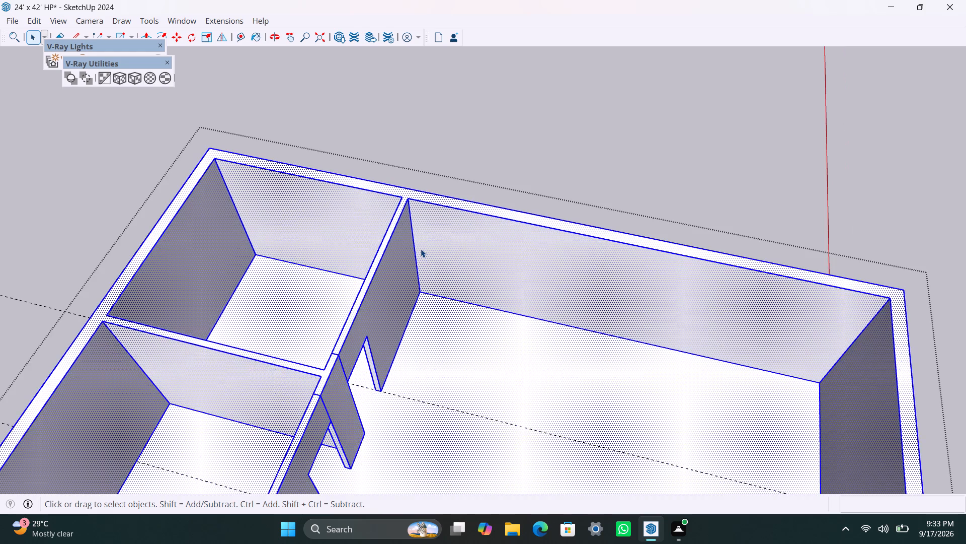
scroll(421, 254, "up", 3)
left_click(413, 265)
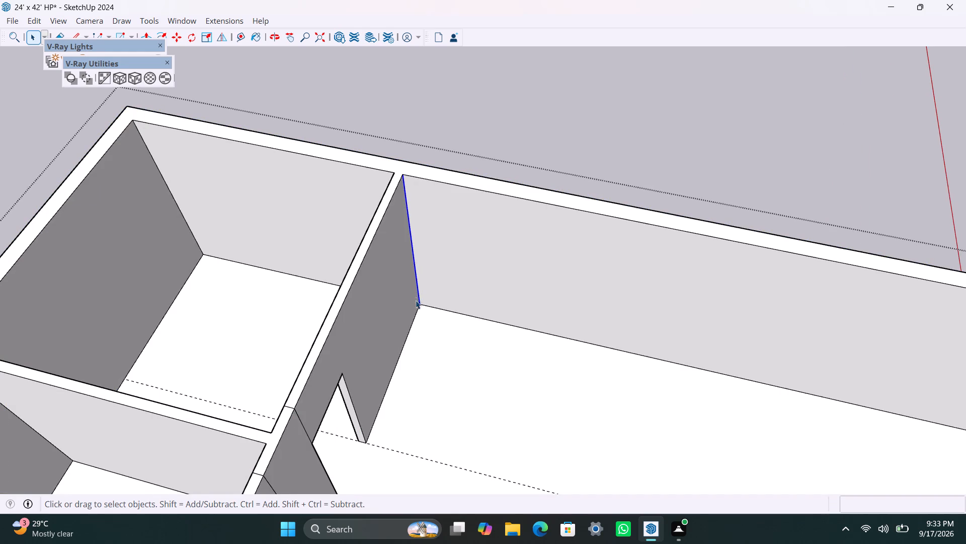
key("m")
left_click(421, 307)
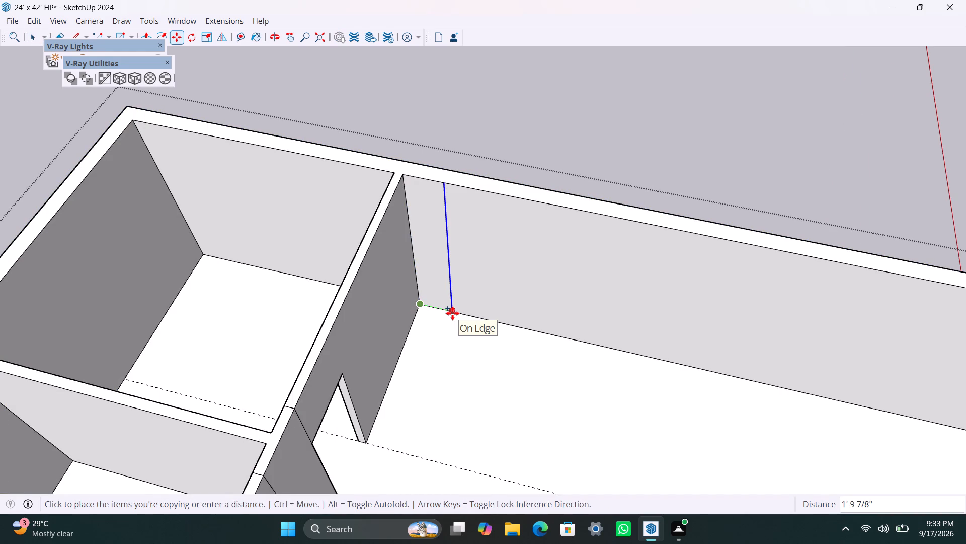
type("3'10")
key("shift+quotedbl")
key("Return")
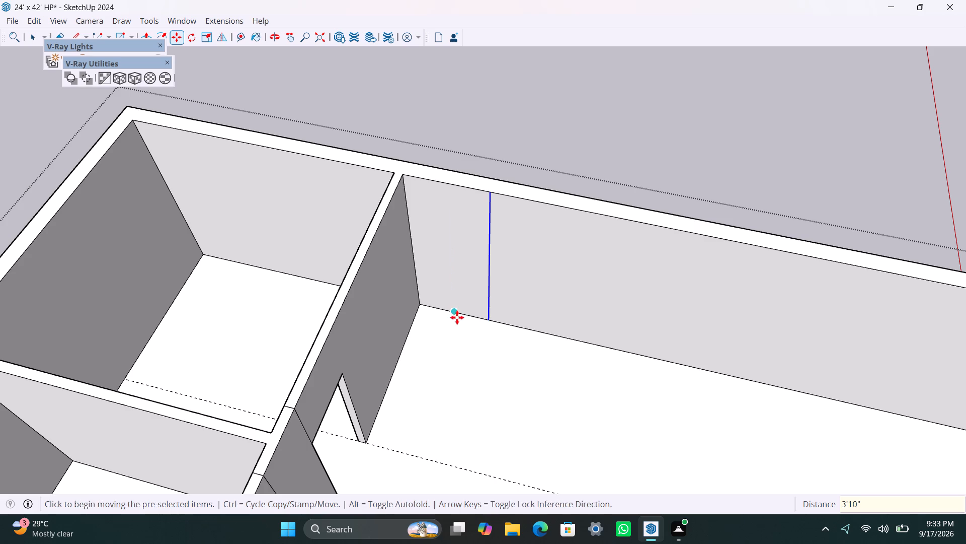
Copy the new vertical line another 4.5" along the long wall to outline the next partition's thickness.
left_click(490, 320, "ctrl")
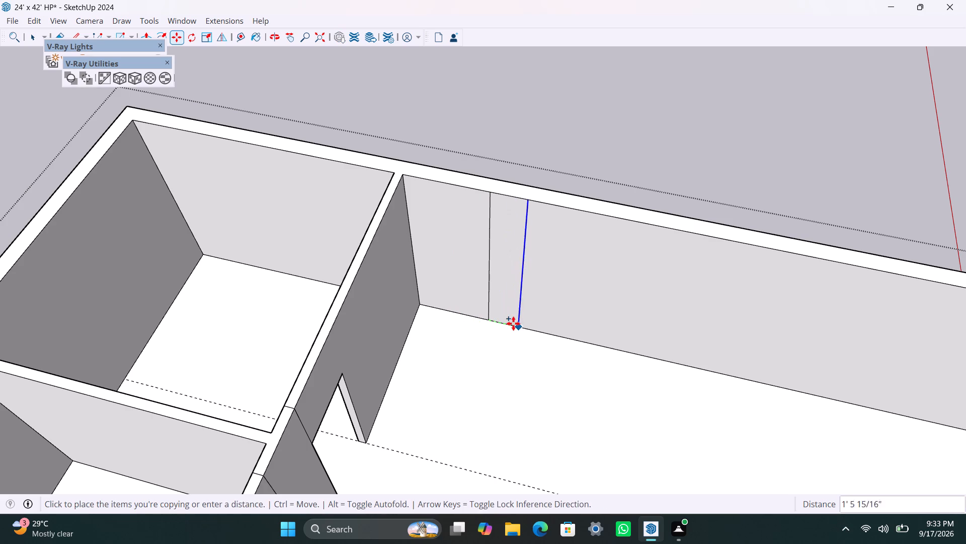
type("4.5\"")
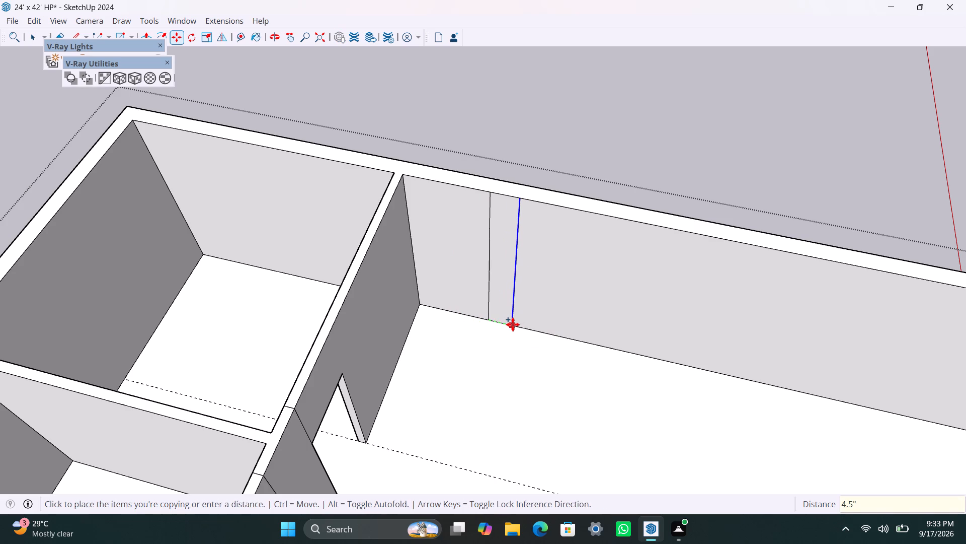
key("Return")
key("space")
Push/pull the new 4.5" strip 7'5" out from the long wall to form a partition parallel to the cross partition.
scroll(509, 313, "up", 2)
left_click(490, 294)
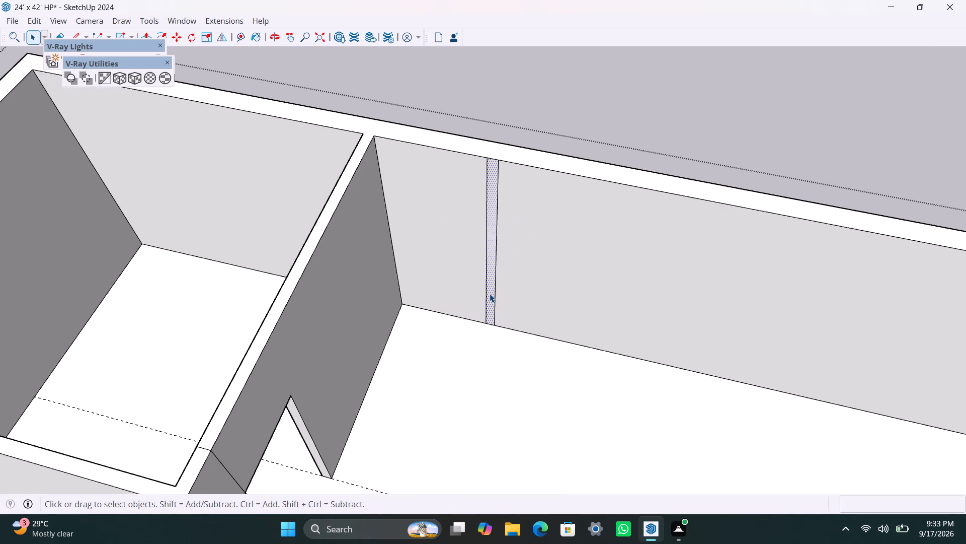
key("p")
left_click_drag(489, 293, 473, 380)
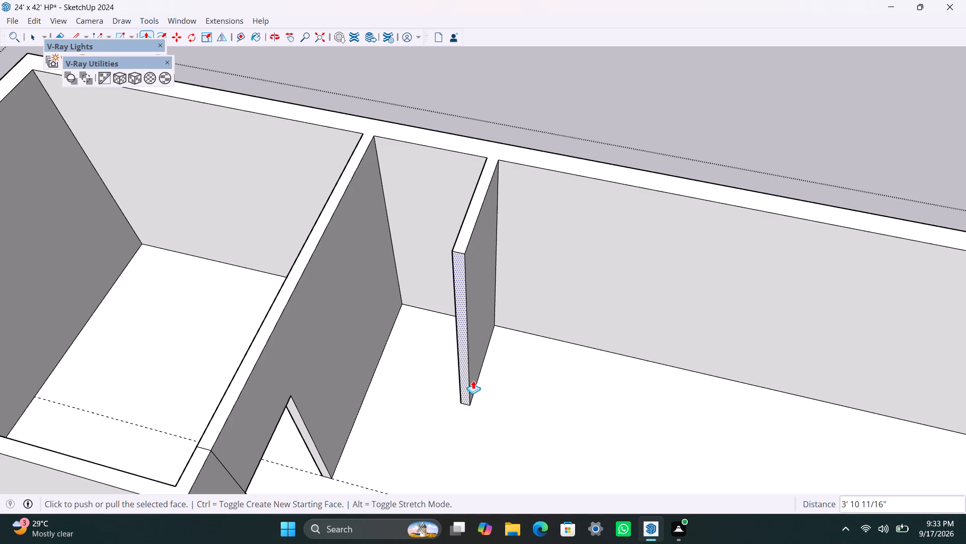
type("7'5\"")
key("Return")
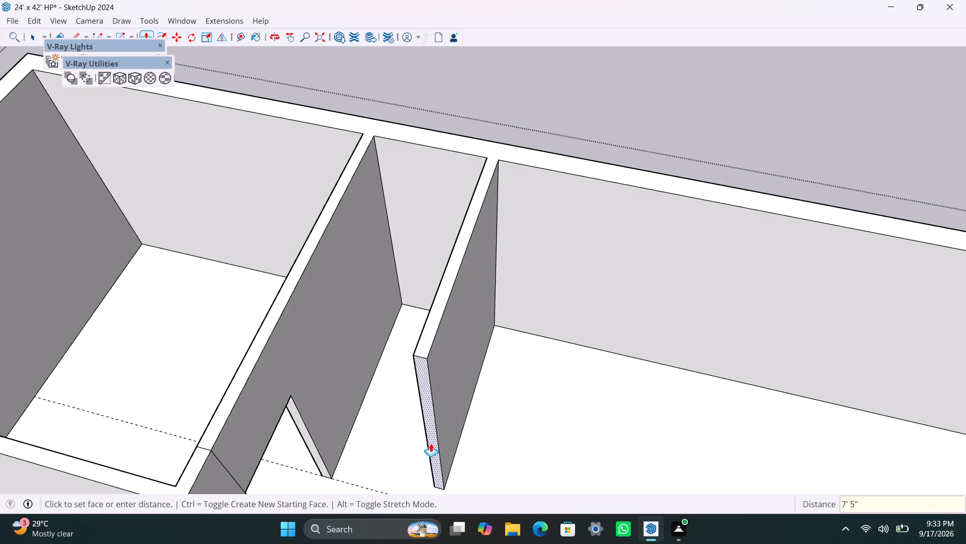
Extend the free end of the new parallel partition by a further 4.5".
left_click(431, 443)
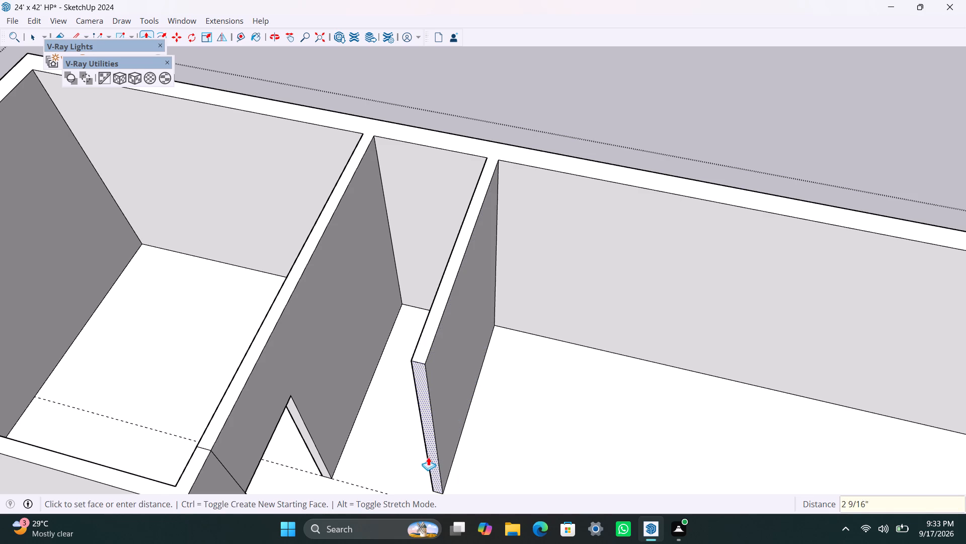
type("4.5\"")
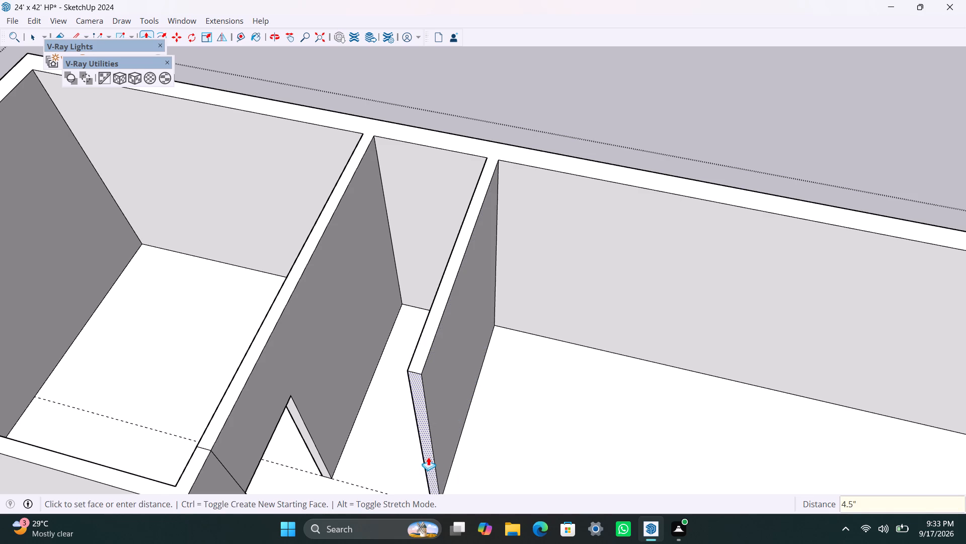
key("Return")
key("space")
Copy the vertical end edge of the new partition 4.5" back along its face toward the cross partition.
scroll(399, 428, "down", 3)
middle_click_drag(394, 381, 735, 385)
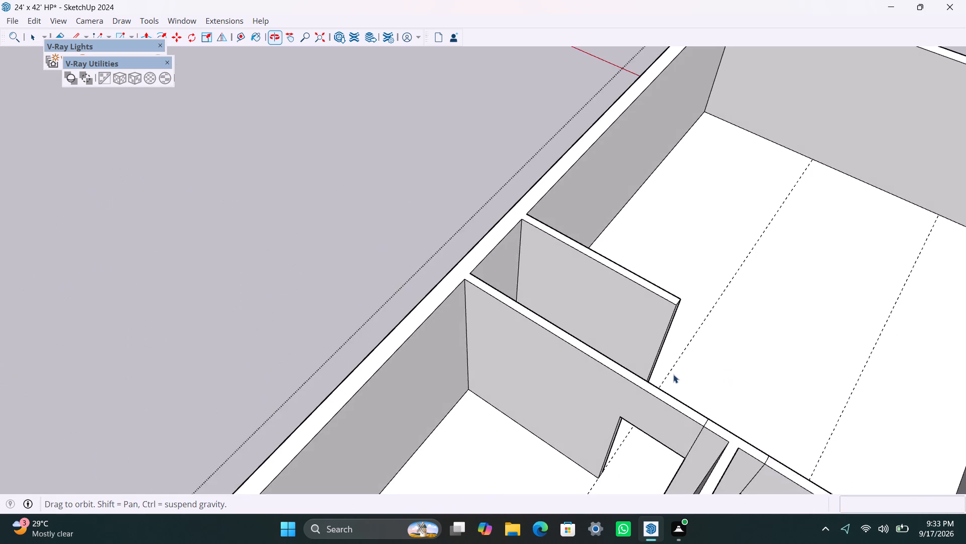
scroll(673, 374, "up", 3)
middle_click_drag(635, 371, 707, 389)
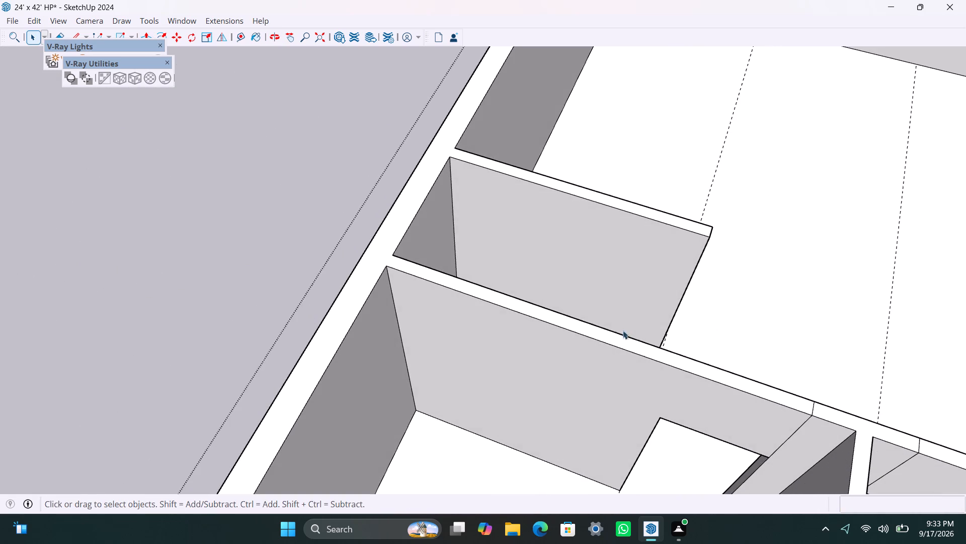
middle_click_drag(621, 332, 541, 388, "shift")
scroll(555, 391, "up", 3)
left_click(586, 410)
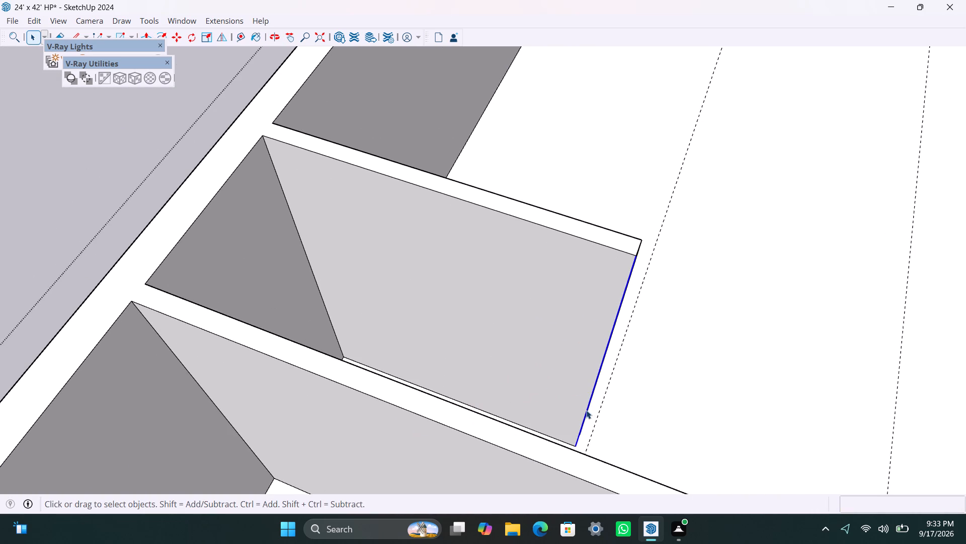
key("m")
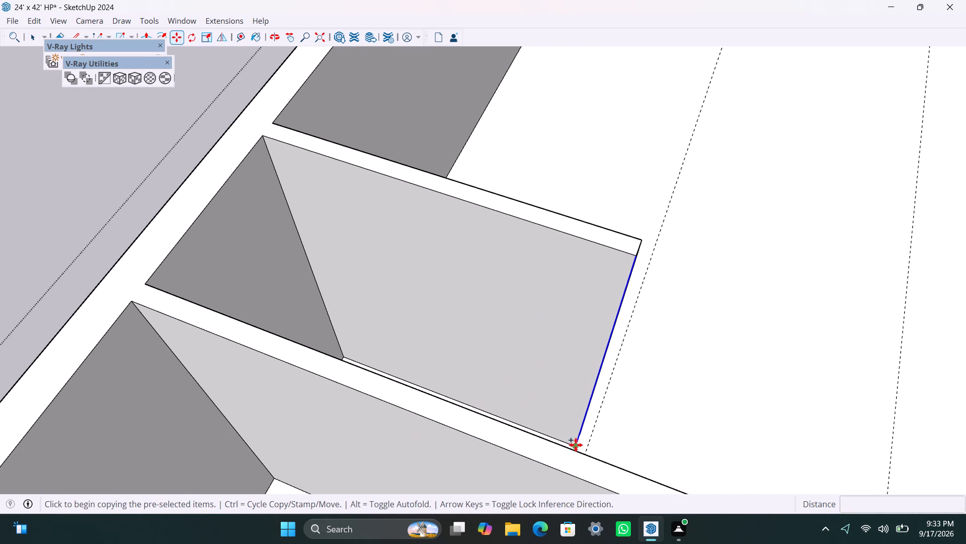
left_click(575, 444)
type("4.5\"")
key("Return")
key("space")
Push/pull the 4.5" strip at the new partition's free end out 5" toward the cross partition to form a short return.
scroll(567, 415, "down", 1)
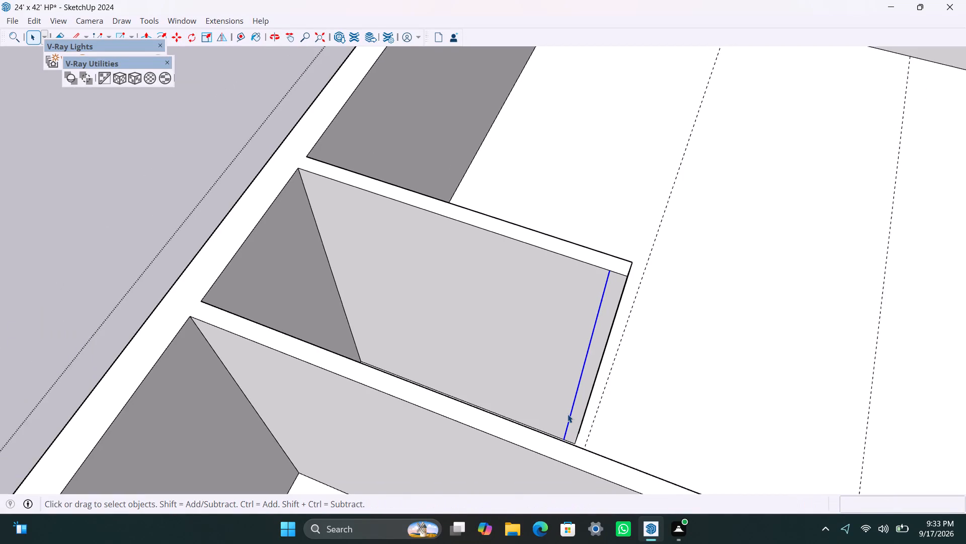
scroll(572, 412, "up", 1)
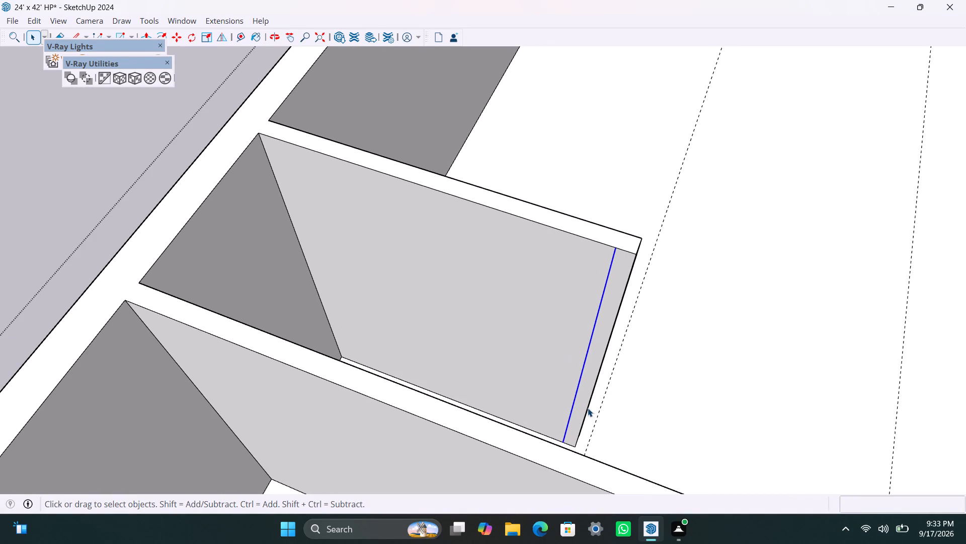
scroll(593, 409, "up", 2)
left_click(589, 383)
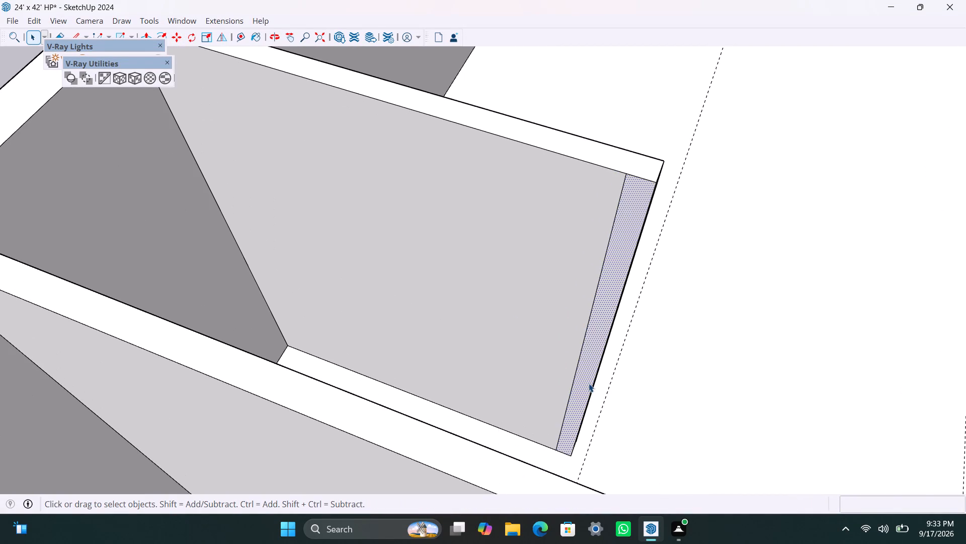
key("p")
left_click_drag(589, 383, 579, 401)
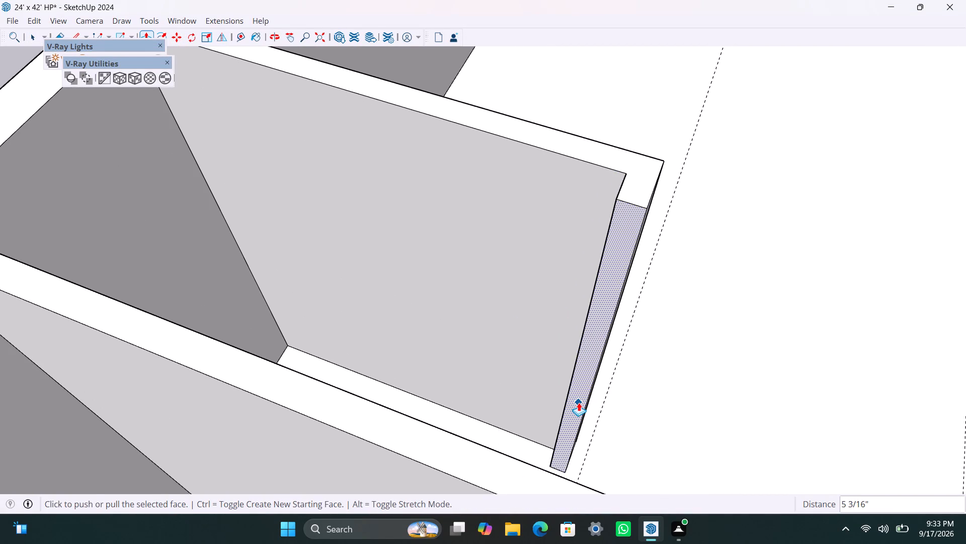
key("5")
key("shift+quotedbl")
key("Return")
key("space")
Copy the vertical corner edge at the long wall 7'5" along the cross partition's face, toward its door opening.
scroll(753, 306, "down", 4)
middle_click_drag(729, 353, 713, 362)
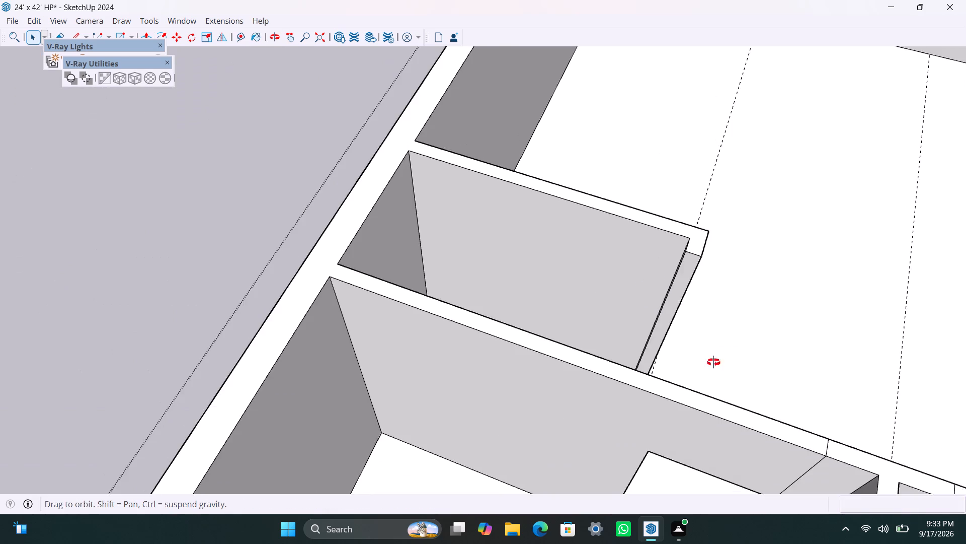
middle_click_drag(713, 362, 232, 322)
scroll(376, 215, "up", 2)
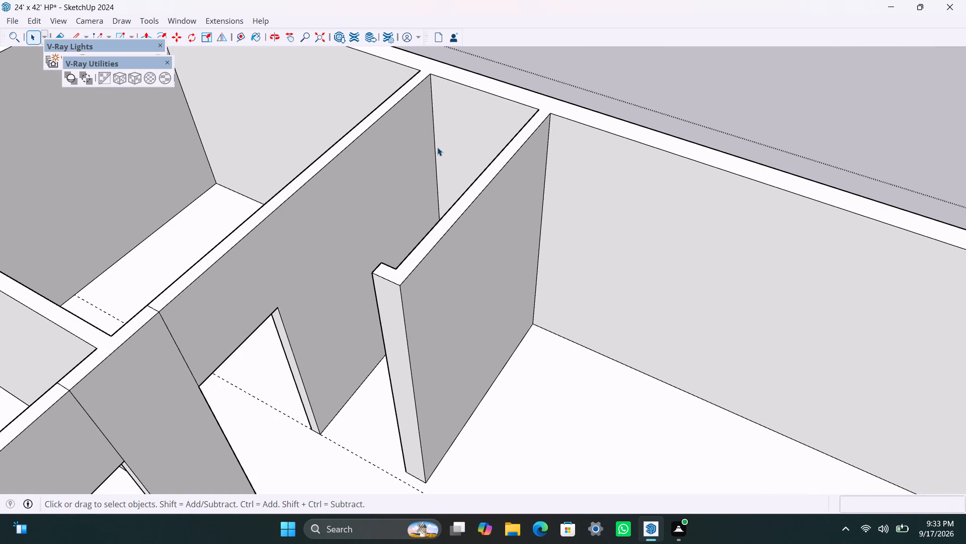
left_click(435, 150)
key("m")
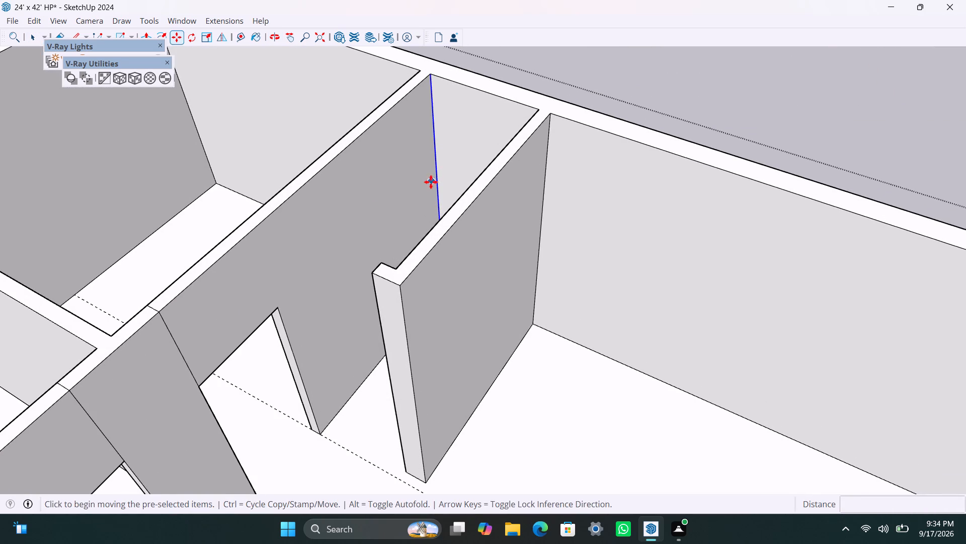
left_click(428, 75)
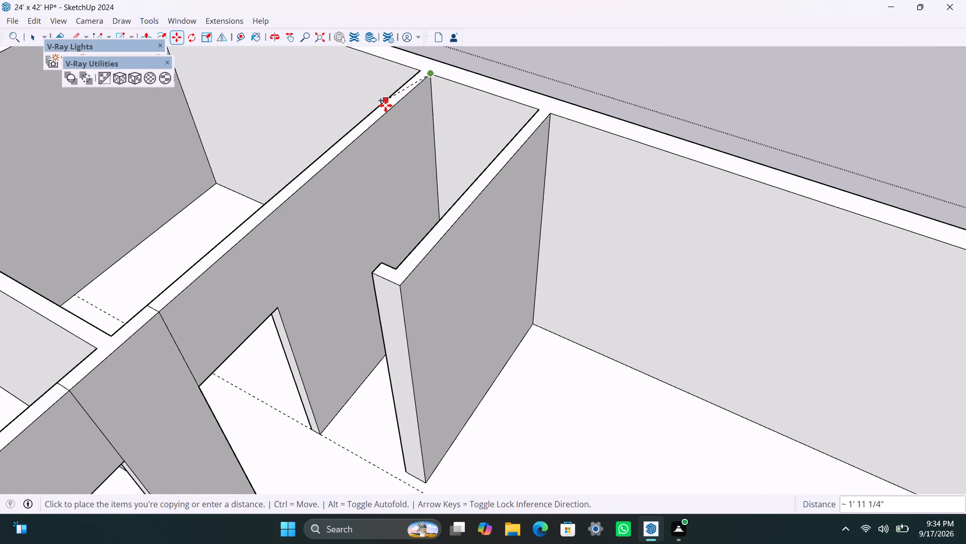
type("7'")
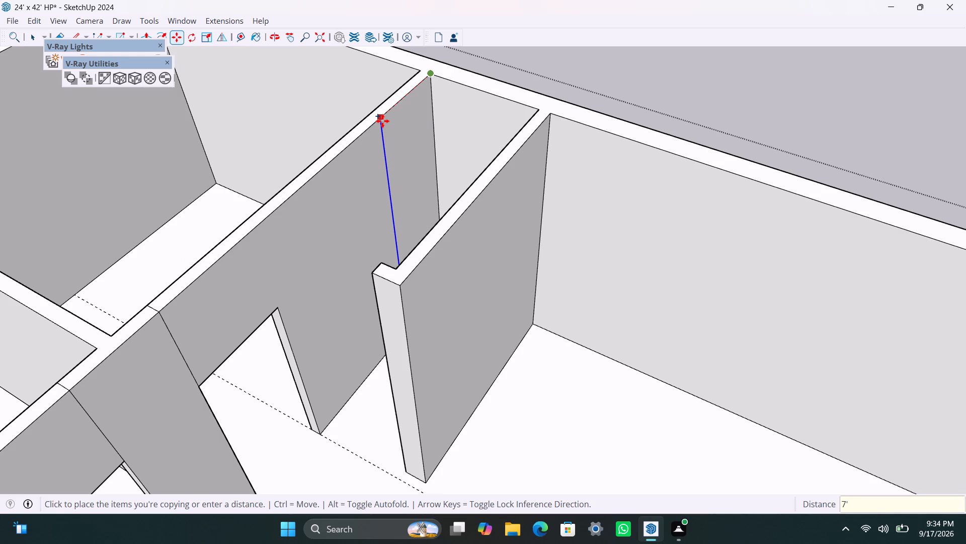
type("5\"")
key("Return")
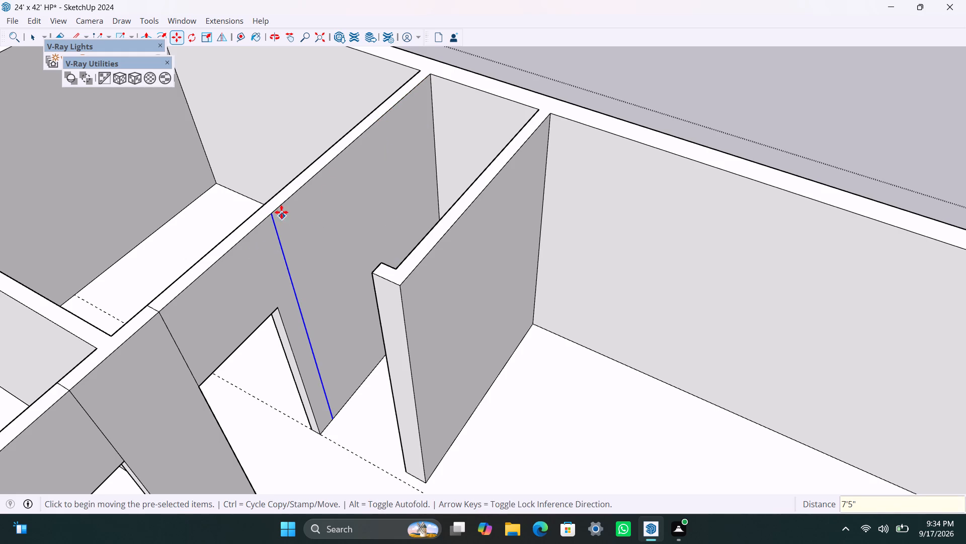
Copy that line another 4.5" toward the door opening to outline a strip opposite the short return.
left_click(271, 211)
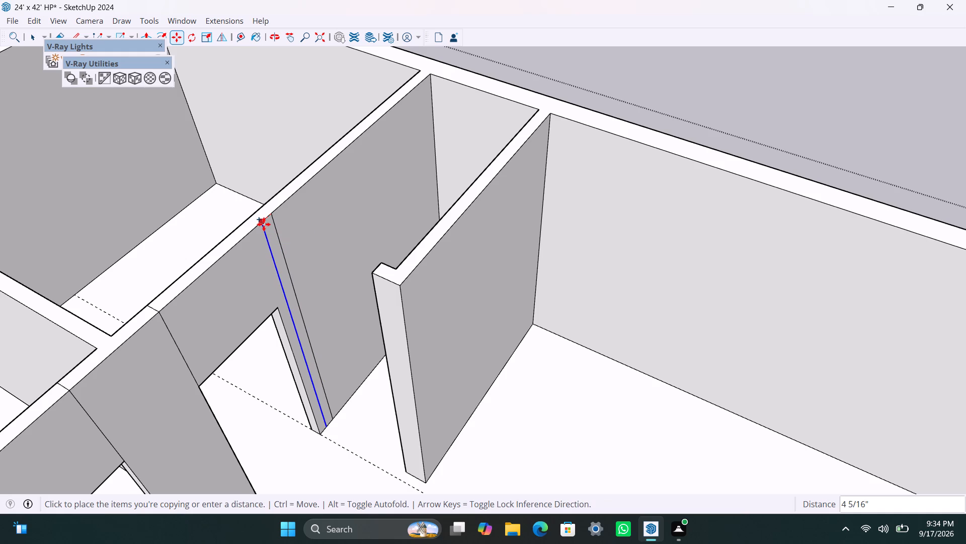
type("4.5\"")
key("Return")
key("space")
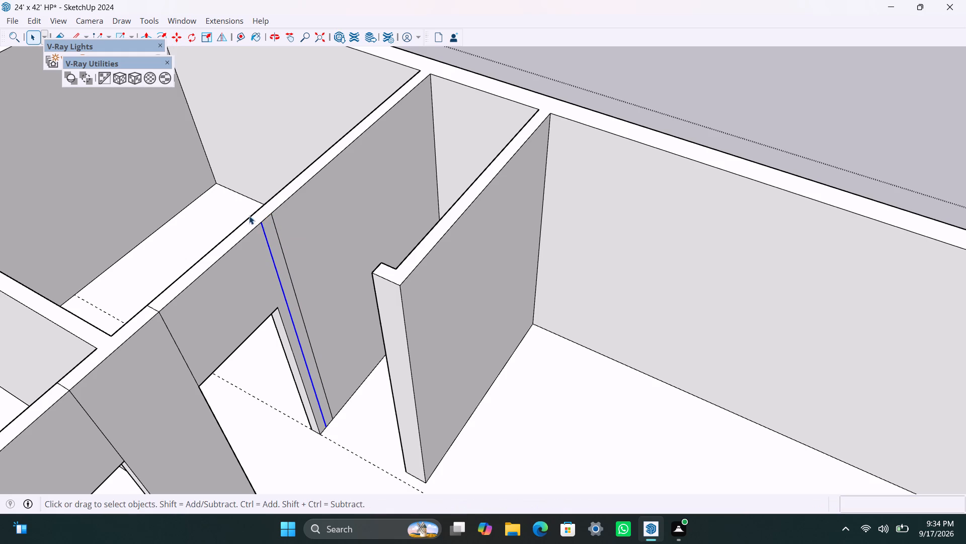
Push/pull the 4.5" strip on the cross partition out 5" toward the small side room's opposite return.
scroll(267, 254, "up", 2)
left_click(273, 241)
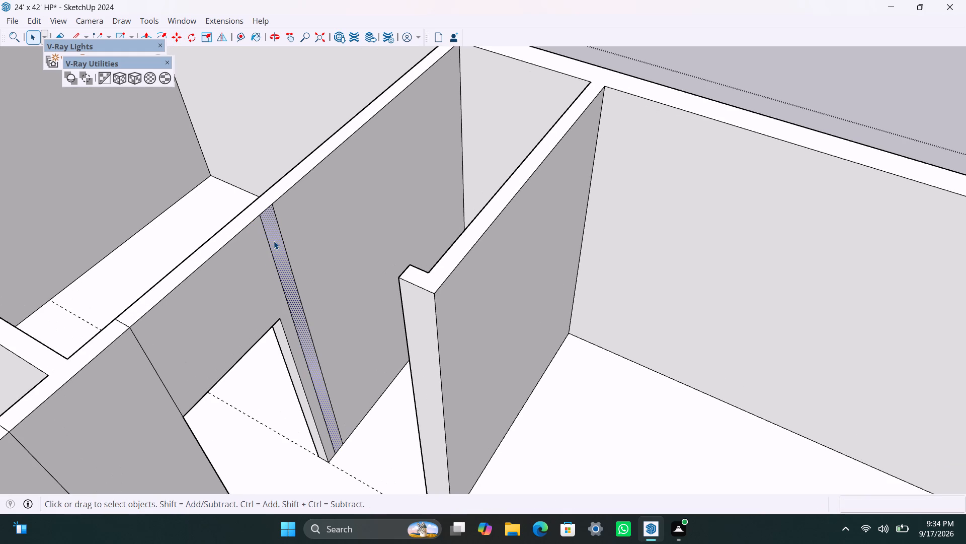
key("p")
left_click(274, 241)
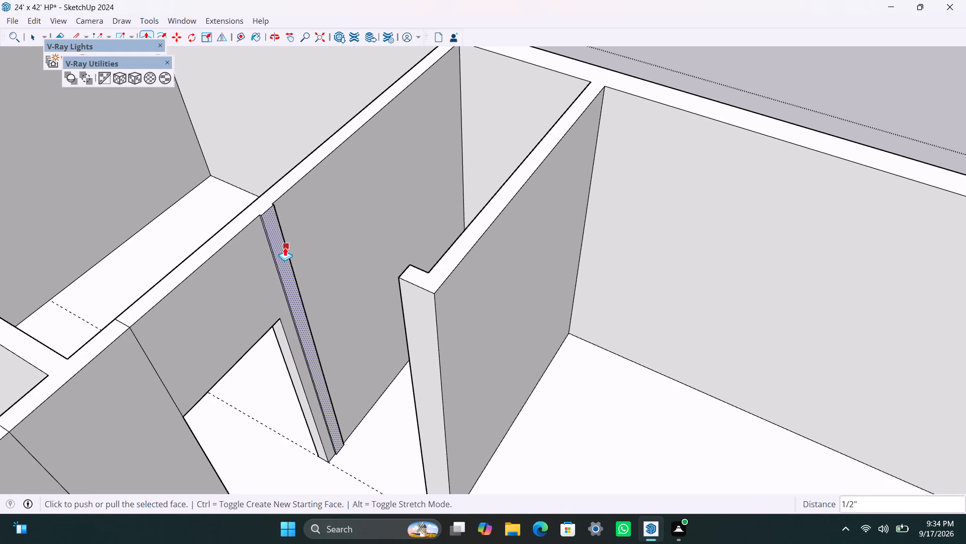
type("5\"")
key("Return")
key("space")
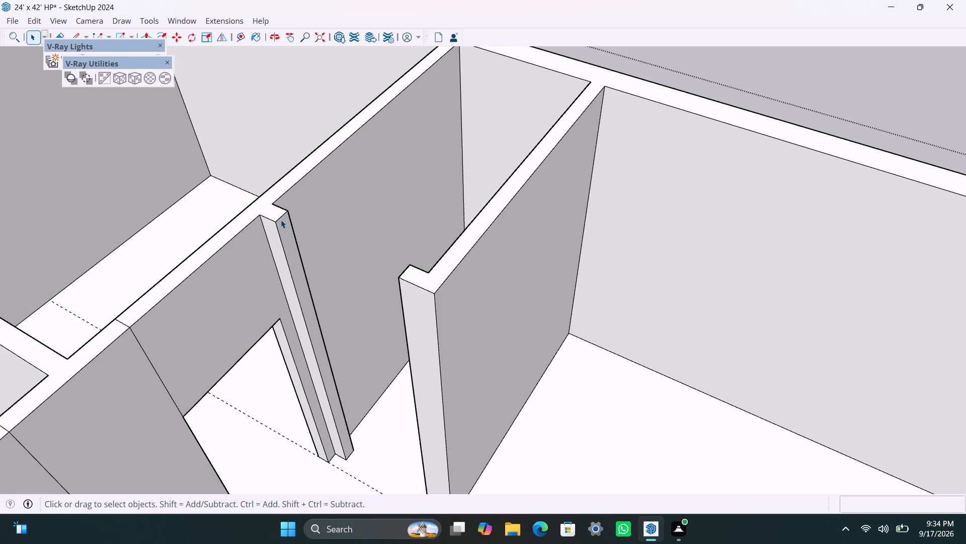
Copy the top edge of the new return's end face 3' straight down.
left_click(281, 219)
key("m")
left_click_drag(277, 222, 276, 222)
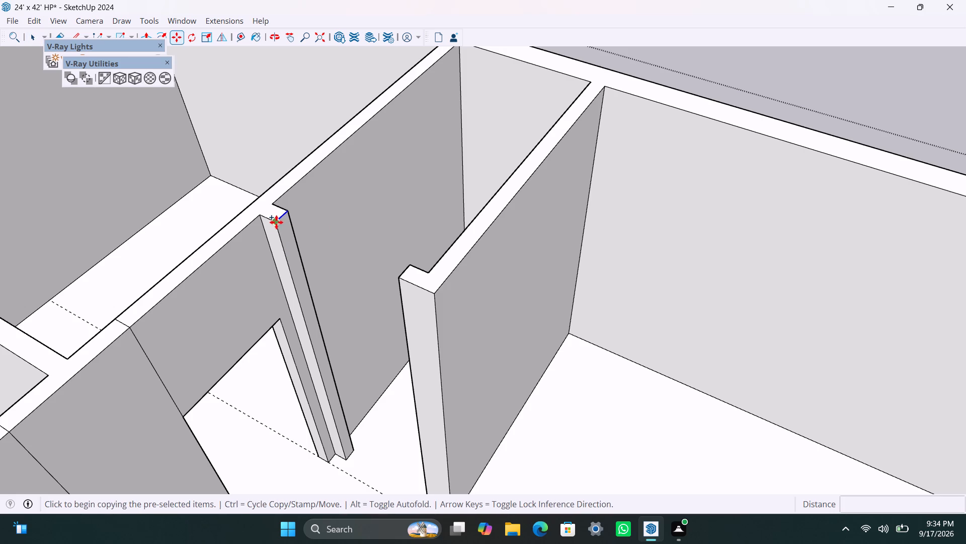
left_click_drag(276, 222, 276, 242)
type("3'")
key("Return")
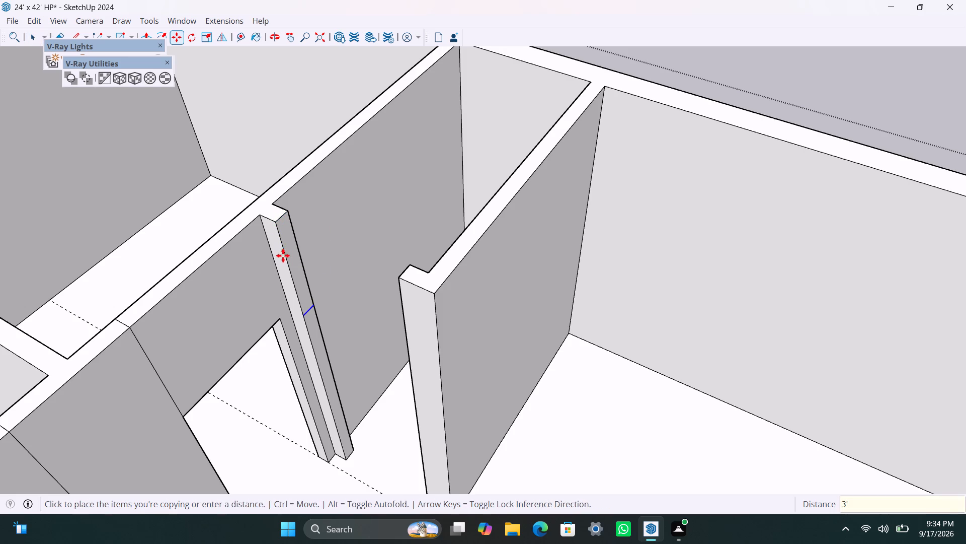
Push/pull the upper part of the return's end face 3' across to the opposite return as a lintel, and save the model.
key("space")
left_click(297, 267)
key("p")
left_click_drag(297, 269, 399, 319)
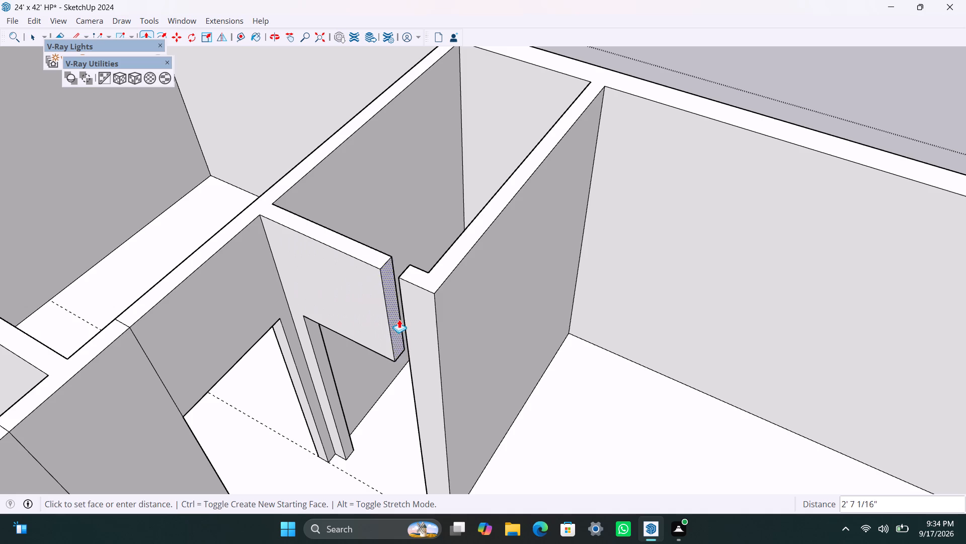
left_click_drag(399, 319, 408, 339)
key("ctrl+s")
key("space")
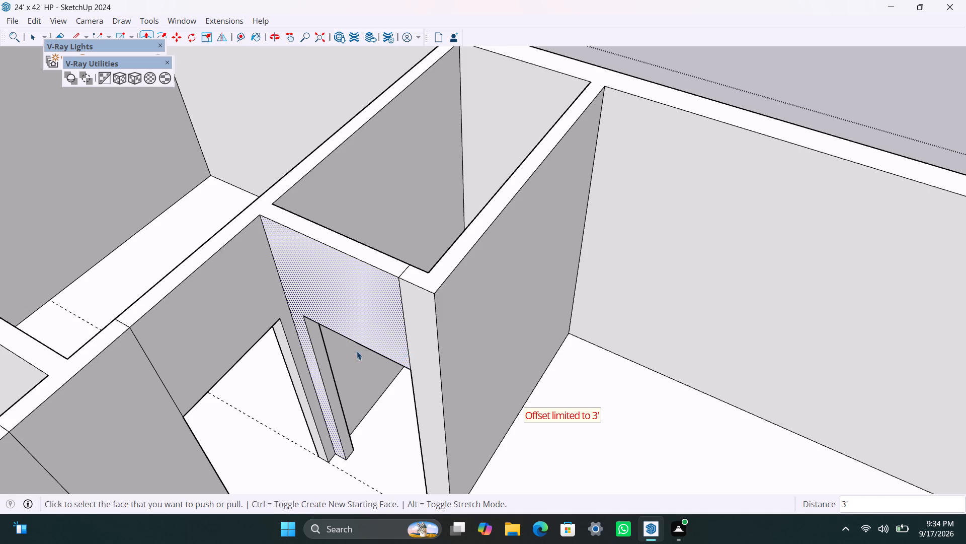
scroll(336, 329, "down", 3)
left_click(654, 122)
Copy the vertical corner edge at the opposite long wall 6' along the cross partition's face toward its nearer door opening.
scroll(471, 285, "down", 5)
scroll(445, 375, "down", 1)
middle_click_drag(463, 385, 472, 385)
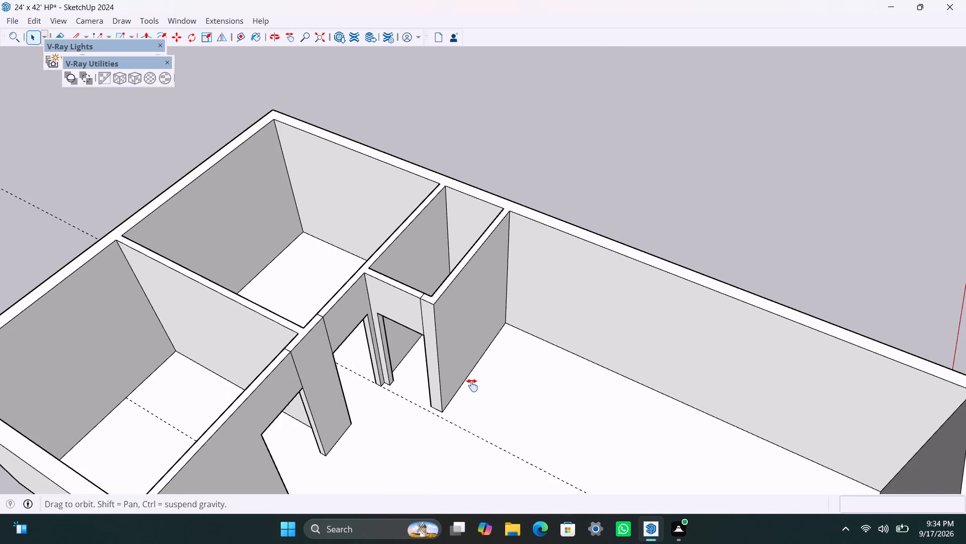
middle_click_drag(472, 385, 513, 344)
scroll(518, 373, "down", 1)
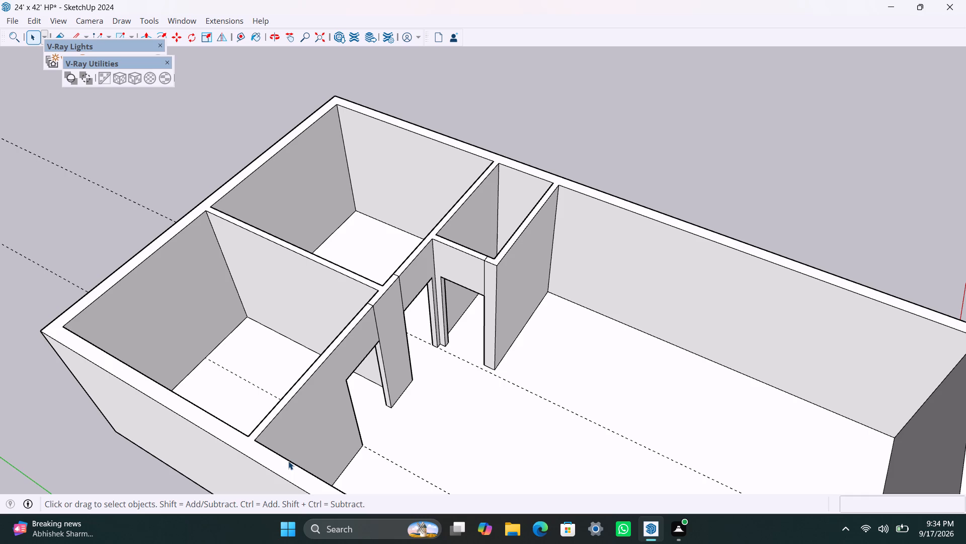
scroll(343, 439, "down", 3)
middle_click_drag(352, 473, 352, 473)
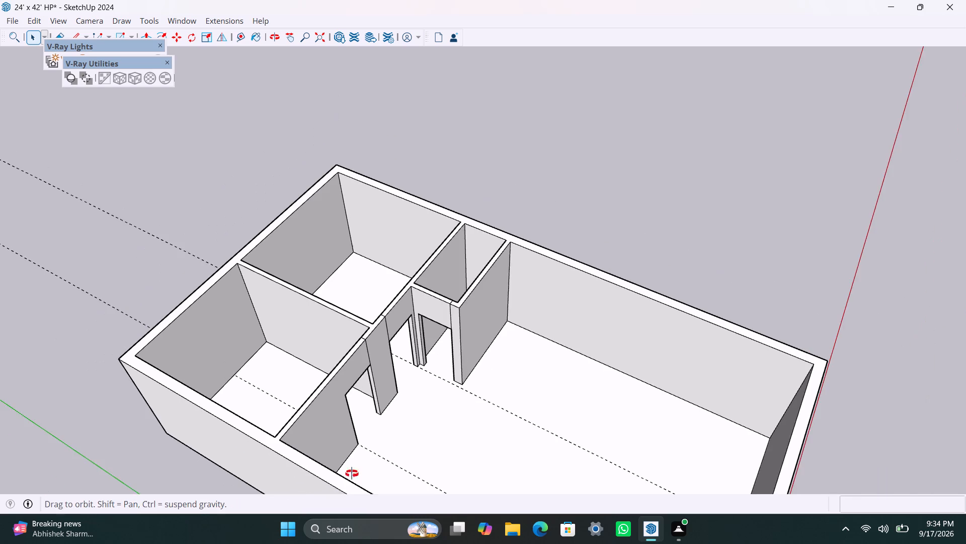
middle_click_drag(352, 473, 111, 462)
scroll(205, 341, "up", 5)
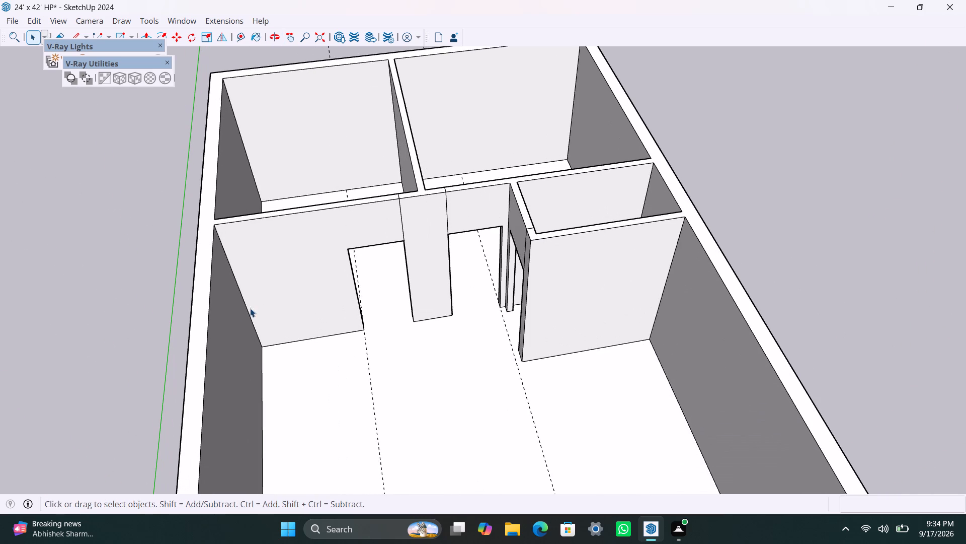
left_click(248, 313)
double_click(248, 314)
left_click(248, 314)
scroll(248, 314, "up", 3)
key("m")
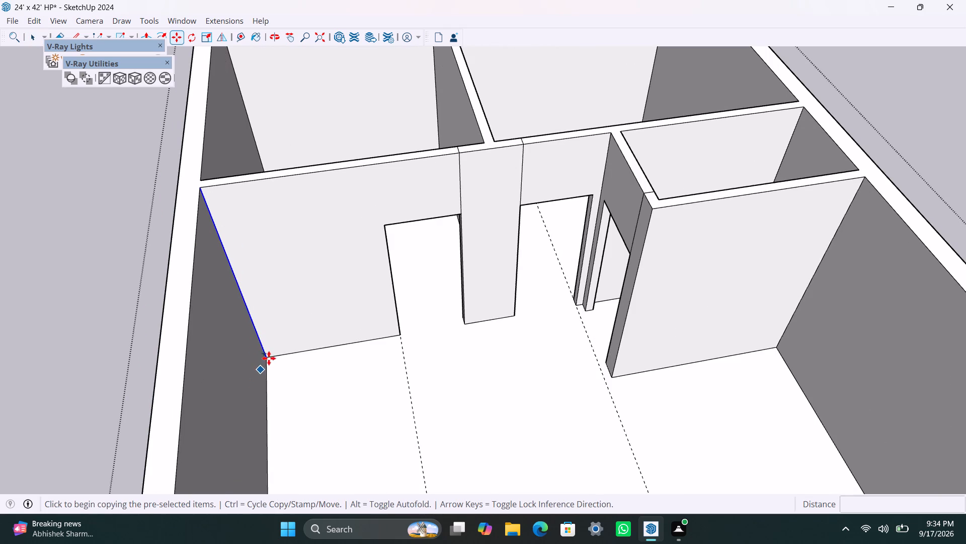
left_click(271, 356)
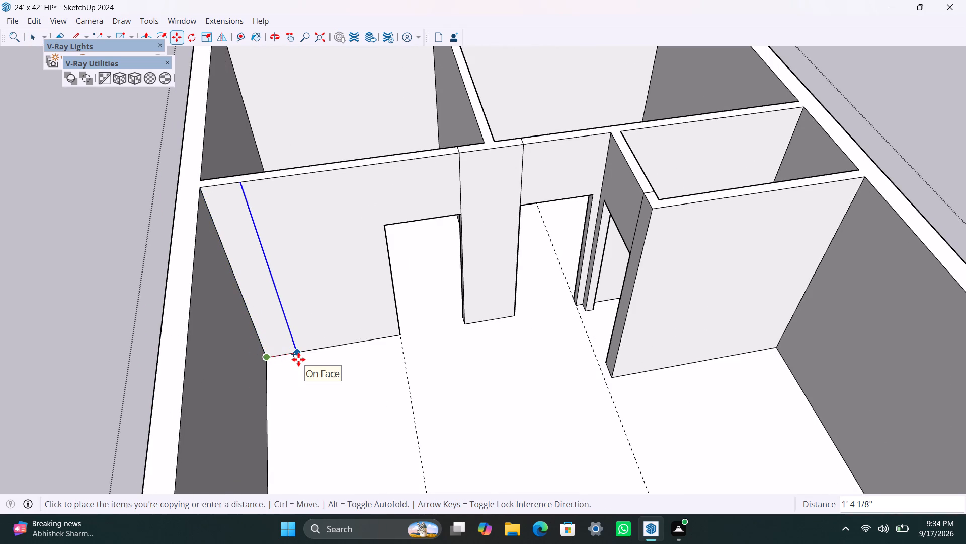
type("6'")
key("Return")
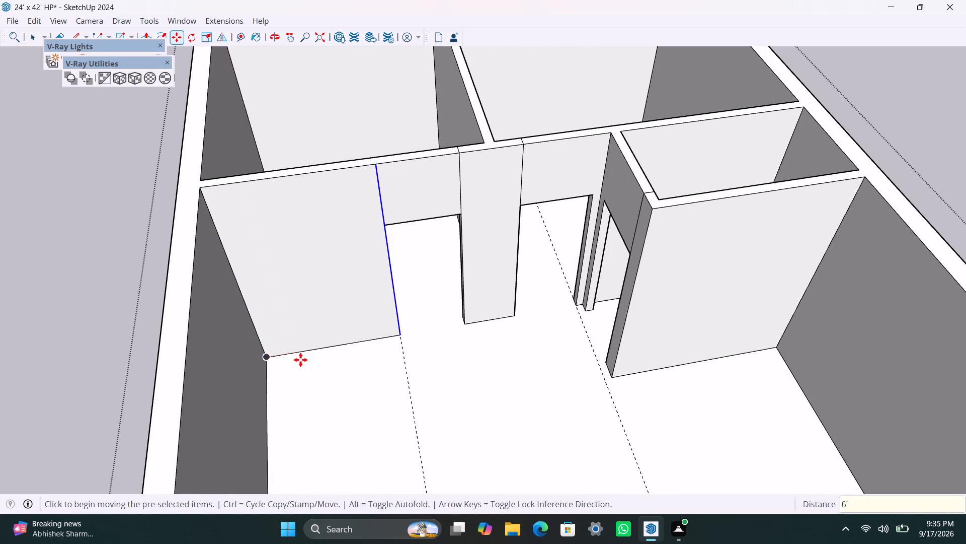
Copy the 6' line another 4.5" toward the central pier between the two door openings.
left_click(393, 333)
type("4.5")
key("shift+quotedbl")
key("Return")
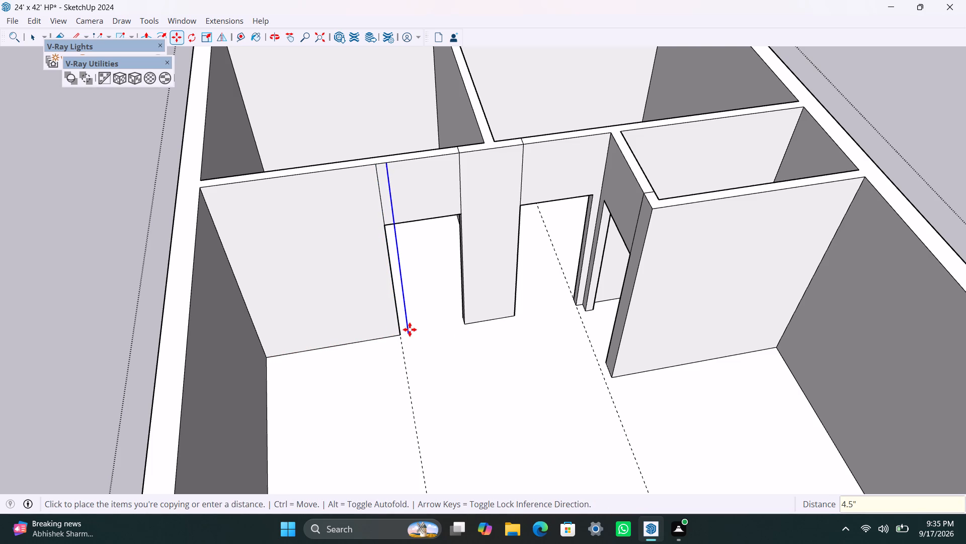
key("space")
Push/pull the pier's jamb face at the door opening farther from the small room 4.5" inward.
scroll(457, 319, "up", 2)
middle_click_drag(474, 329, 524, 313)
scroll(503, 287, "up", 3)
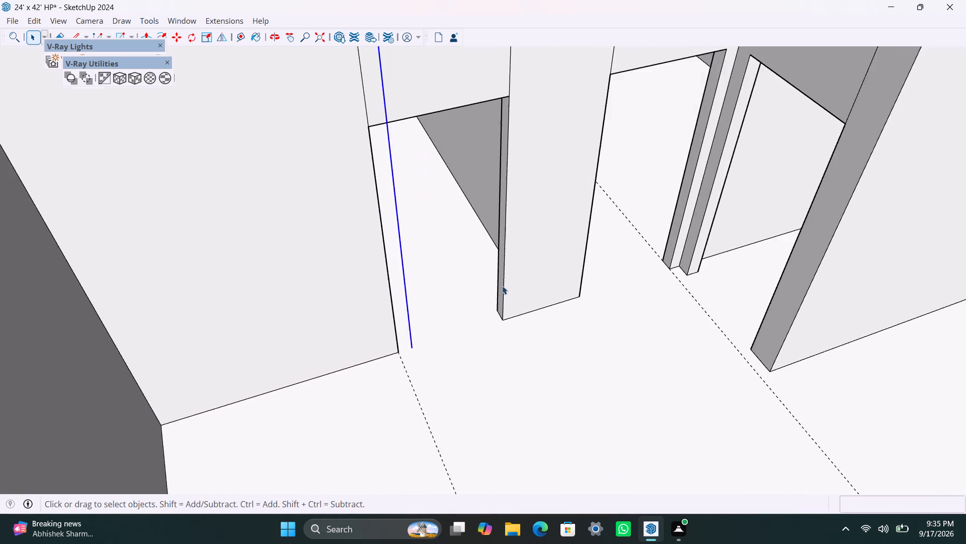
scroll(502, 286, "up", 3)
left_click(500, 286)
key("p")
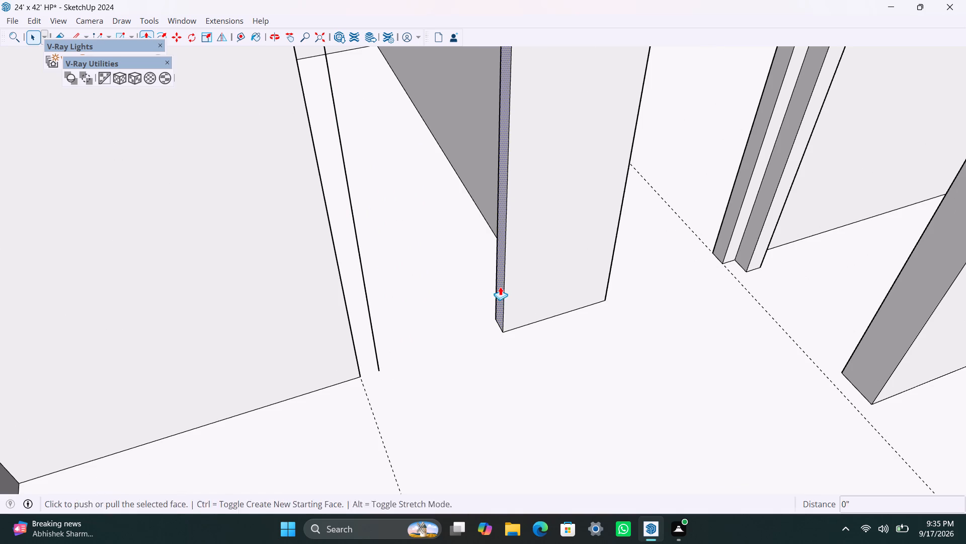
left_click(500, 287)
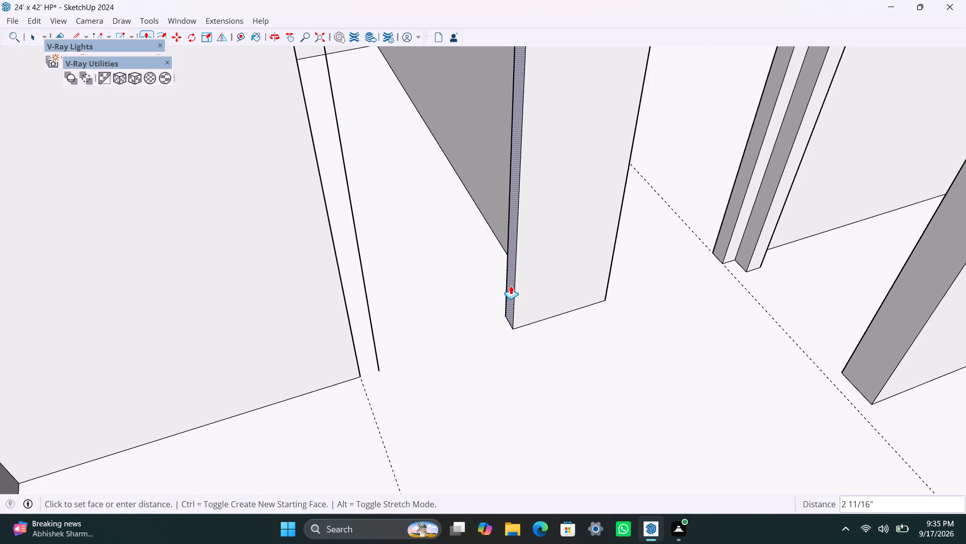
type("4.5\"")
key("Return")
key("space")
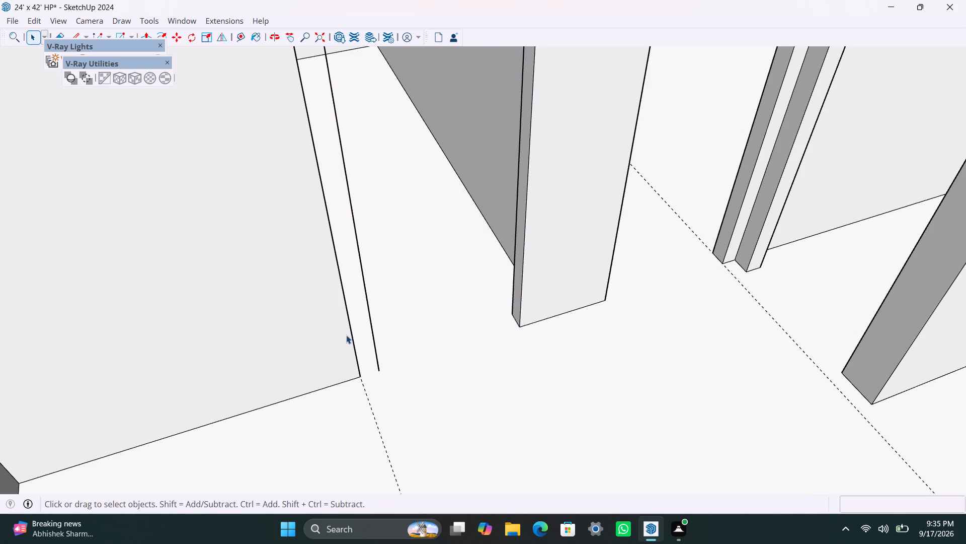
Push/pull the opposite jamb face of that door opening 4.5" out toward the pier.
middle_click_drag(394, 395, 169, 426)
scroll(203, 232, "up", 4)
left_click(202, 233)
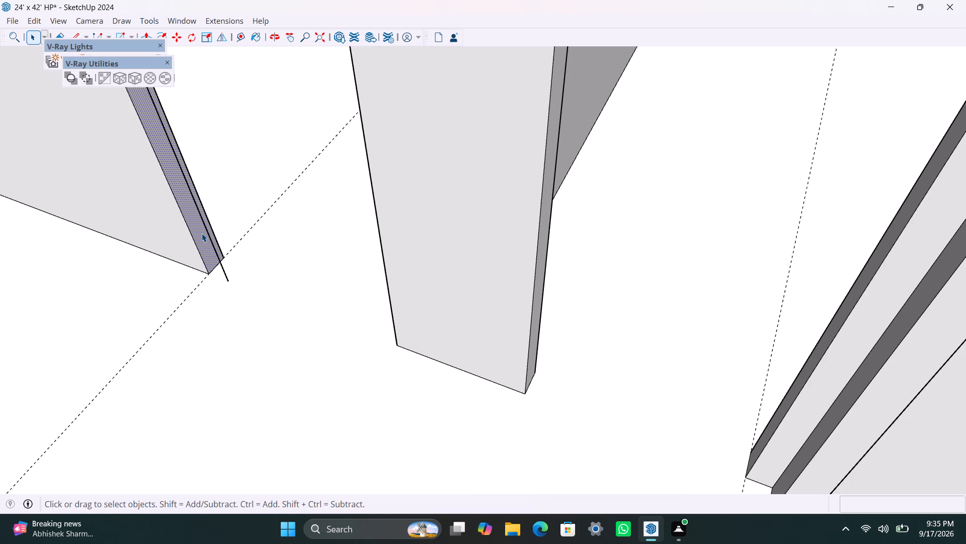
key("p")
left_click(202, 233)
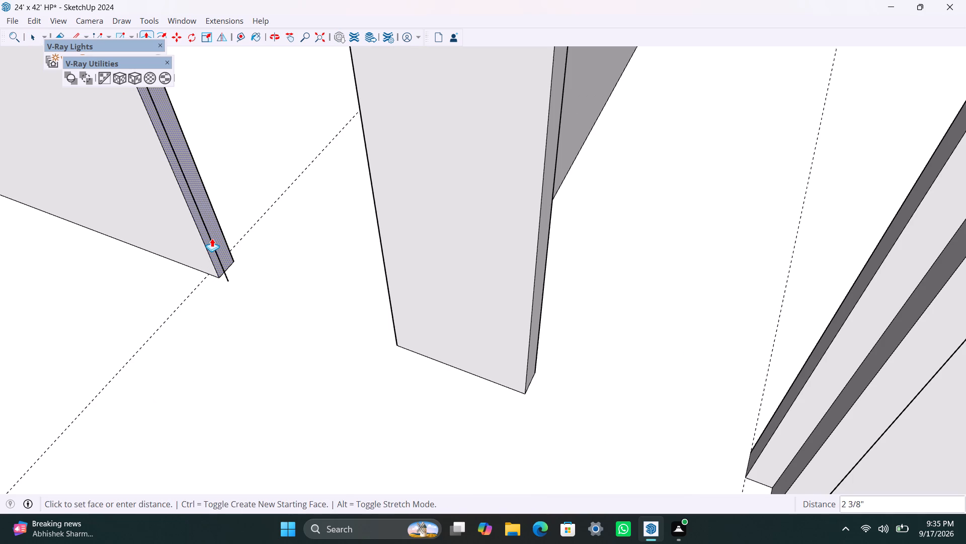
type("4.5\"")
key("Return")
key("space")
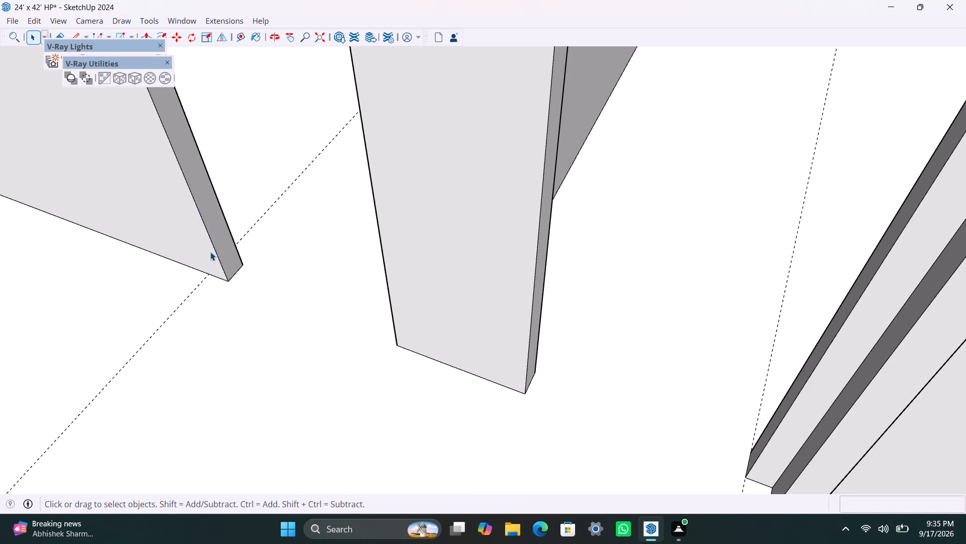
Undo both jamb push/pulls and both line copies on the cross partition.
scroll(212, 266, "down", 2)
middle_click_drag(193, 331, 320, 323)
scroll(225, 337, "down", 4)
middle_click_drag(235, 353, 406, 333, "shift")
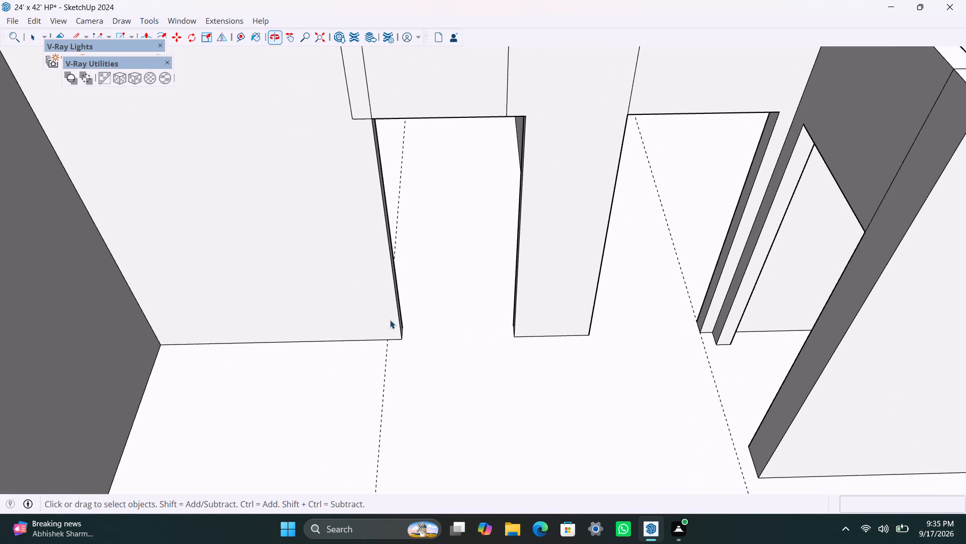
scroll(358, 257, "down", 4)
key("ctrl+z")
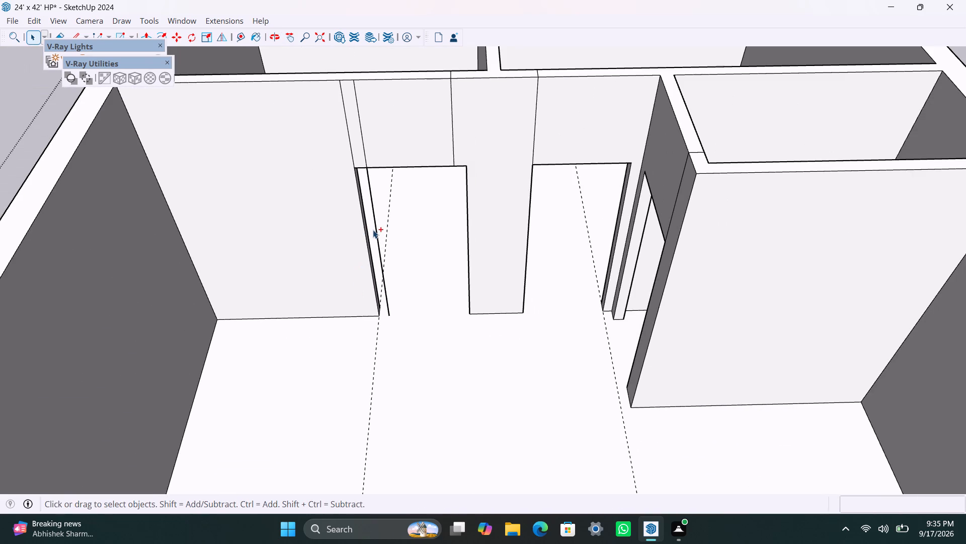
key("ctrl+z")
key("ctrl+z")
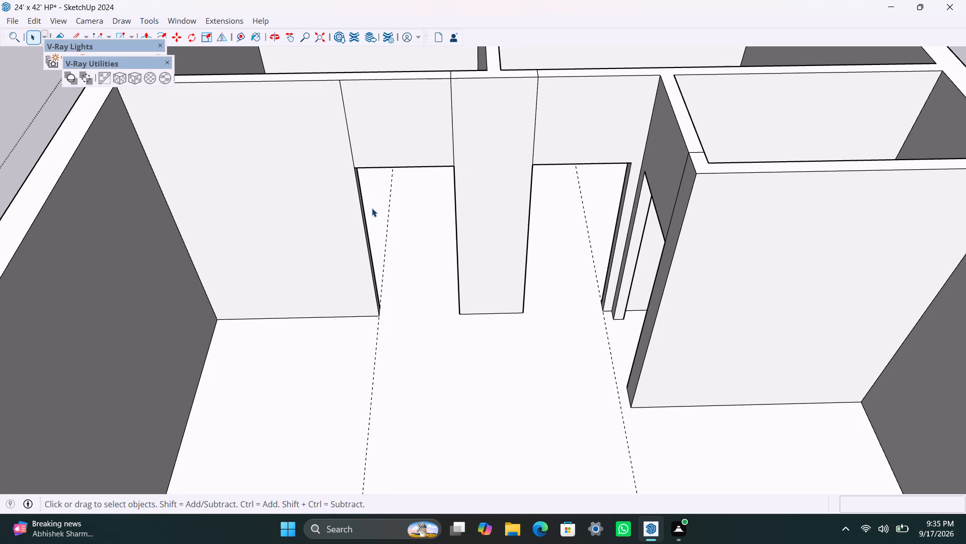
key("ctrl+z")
Push/pull the wall-side jamb face of the door opening farther from the small room 4.5" toward the pier.
scroll(378, 290, "up", 1)
middle_click_drag(379, 294, 314, 302)
scroll(335, 273, "up", 4)
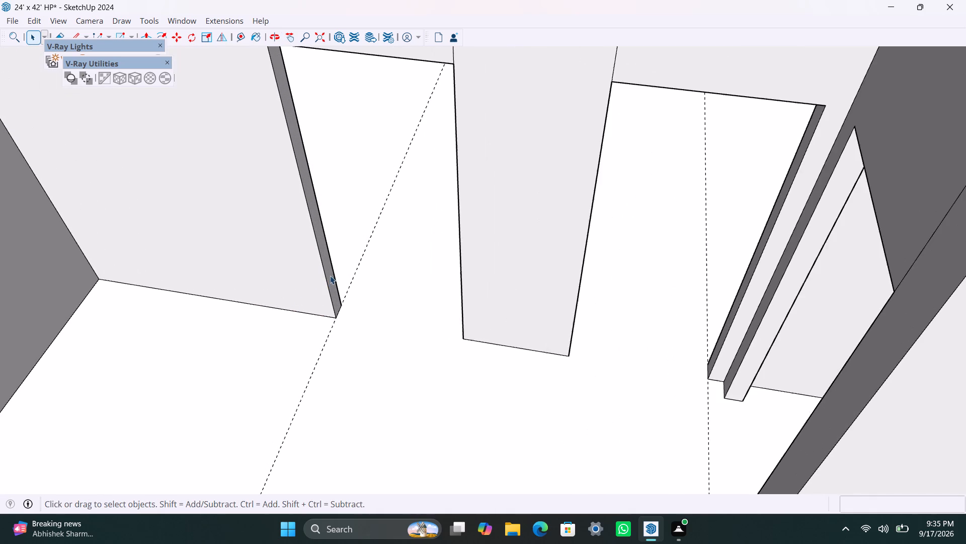
middle_click_drag(330, 276, 298, 274)
scroll(312, 250, "up", 2)
left_click(324, 231)
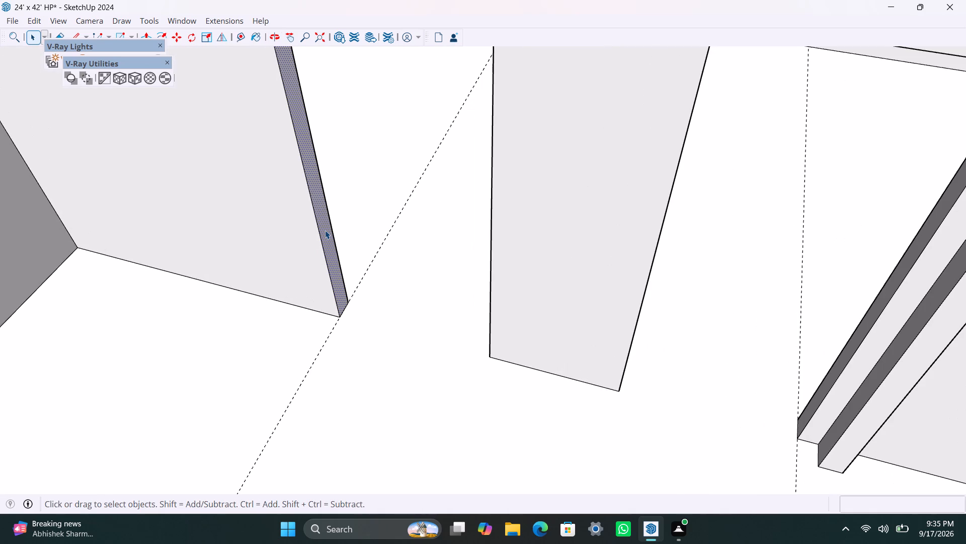
key("p")
left_click_drag(325, 230, 331, 238)
type("4.5\"")
key("Return")
scroll(374, 292, "down", 5)
Push/pull the pier's jamb face of the same door opening 4.5" back into the pier.
middle_click_drag(340, 368, 420, 369)
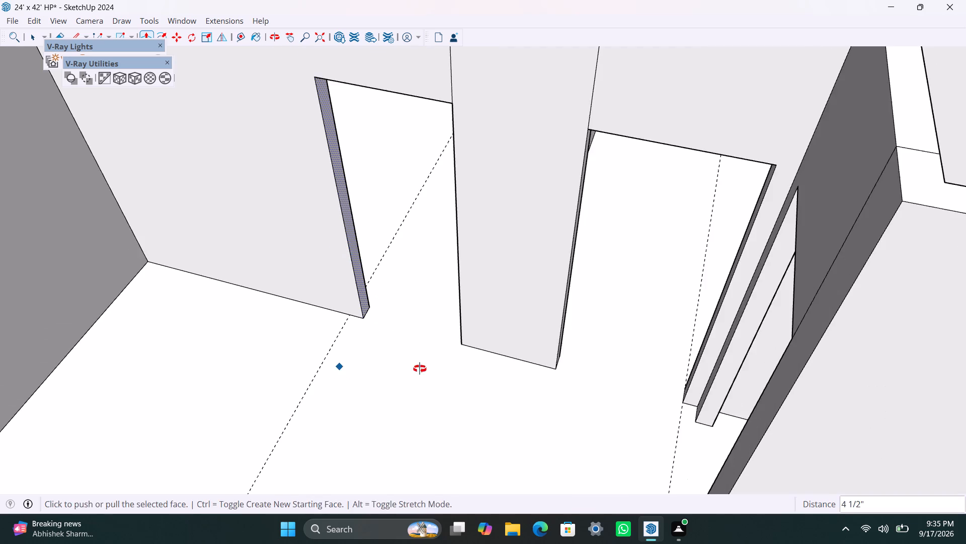
middle_click_drag(420, 369, 617, 361)
key("space")
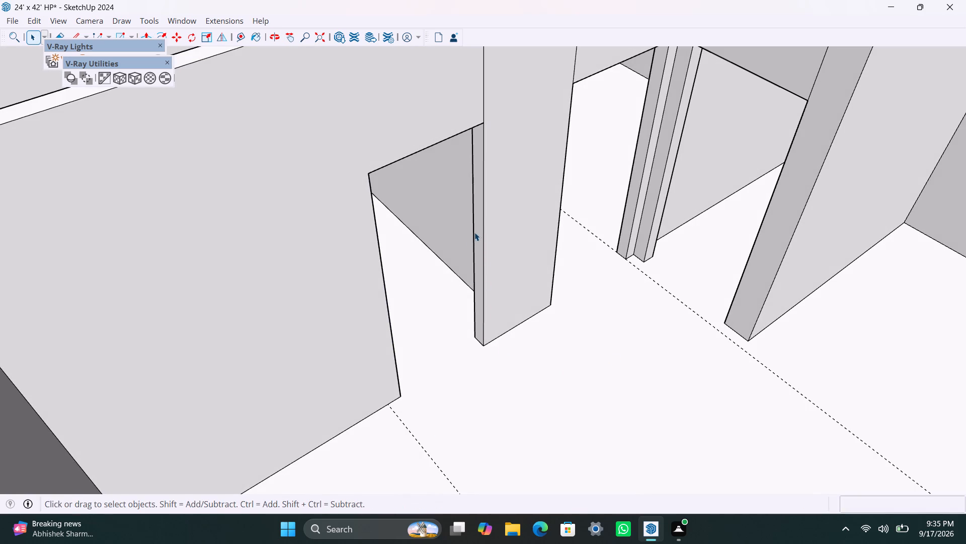
left_click(480, 227)
key("p")
left_click(480, 227)
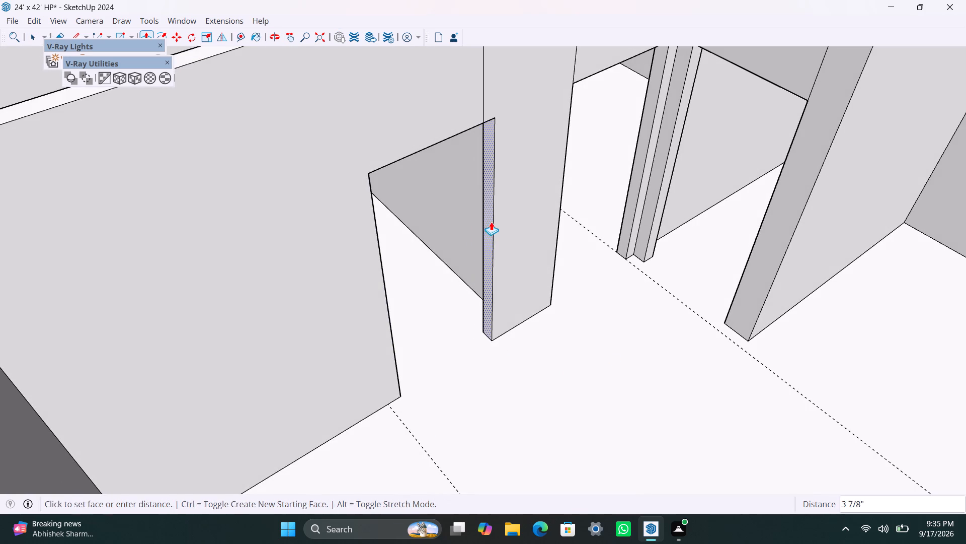
type("4.5\"")
key("Return")
key("space")
Copy the front vertical edge of the wall-side jamb 4.5" back along the cross partition's face, away from the door opening.
scroll(485, 279, "down", 4)
middle_click_drag(500, 390, 353, 415)
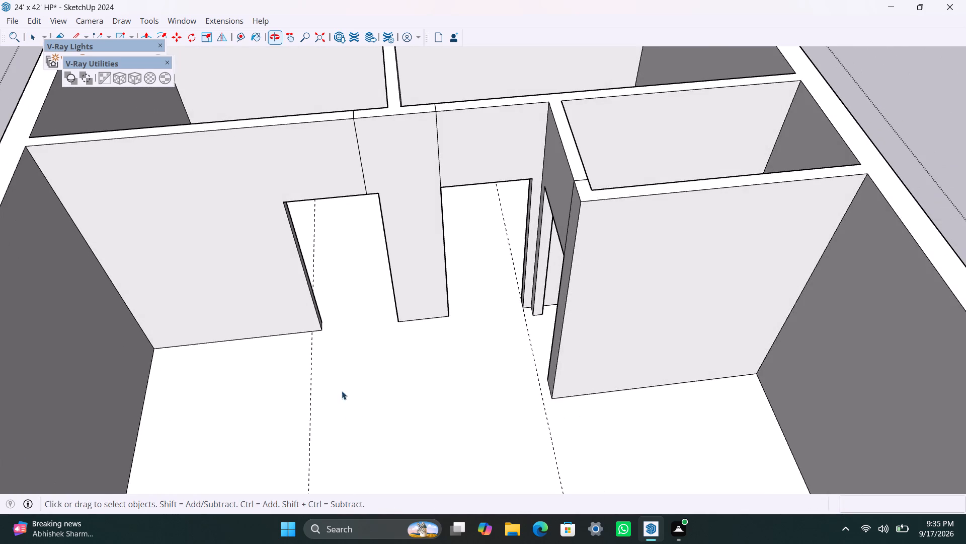
scroll(319, 348, "up", 3)
left_click(319, 317)
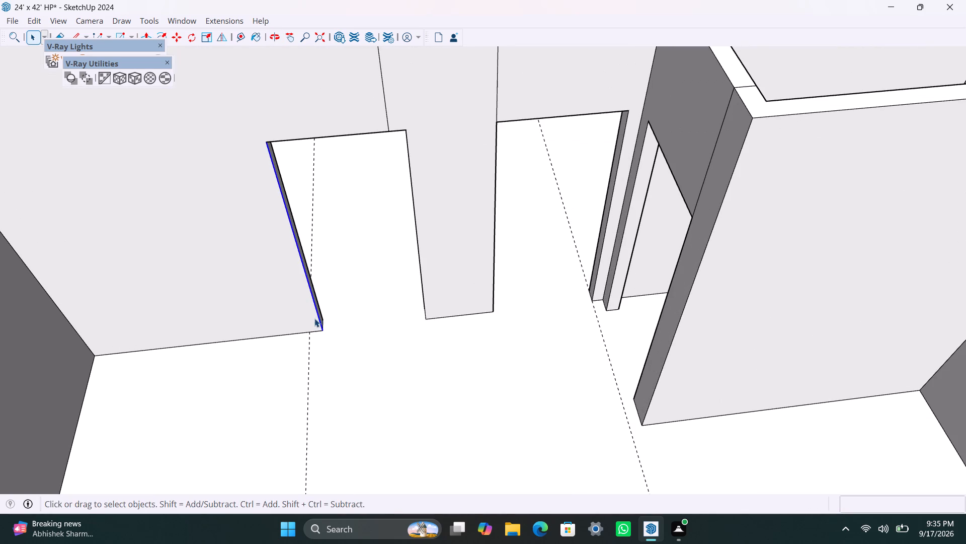
key("m")
left_click(318, 327)
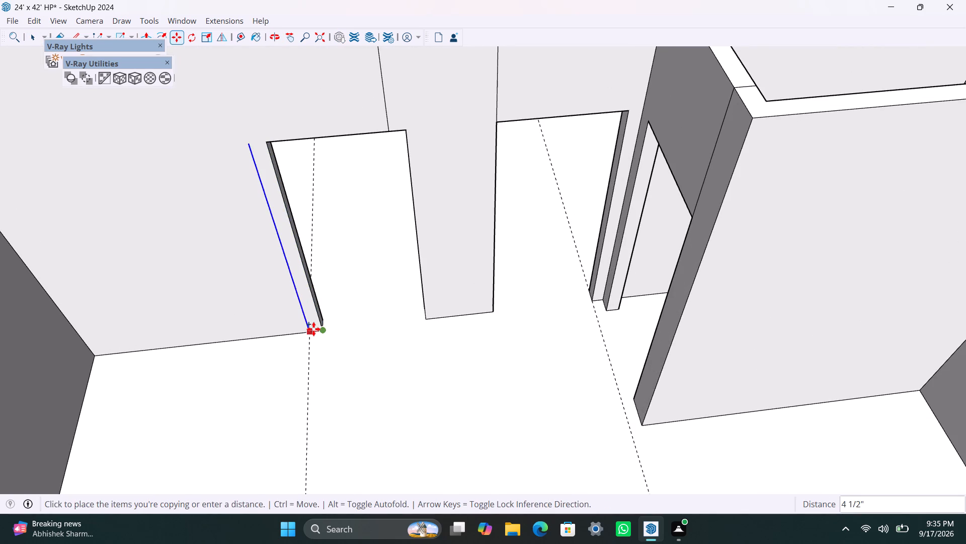
left_click(313, 329)
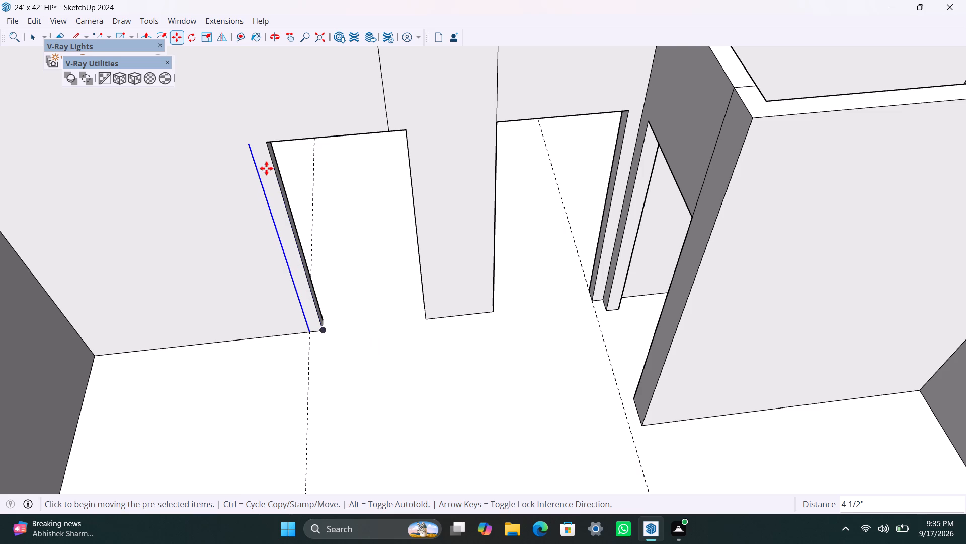
Set the offset of the copied jamb edge on the cross partition to 4.5".
type("4.5\"")
key("Return")
key("space")
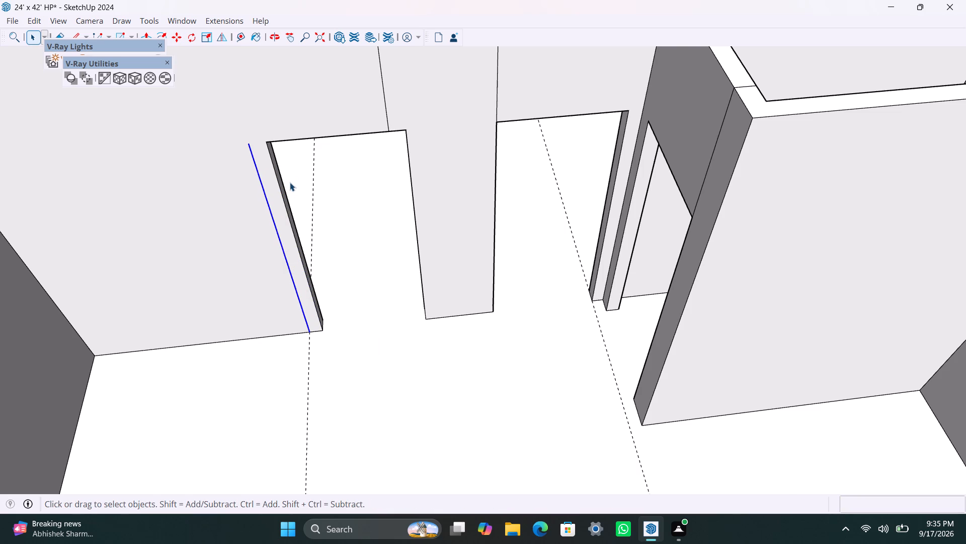
Draw lines from the copied jamb edge's upper end and the door opening's adjacent top corner up to the wall's top edge.
scroll(271, 152, "down", 2)
middle_click_drag(271, 192, 315, 215)
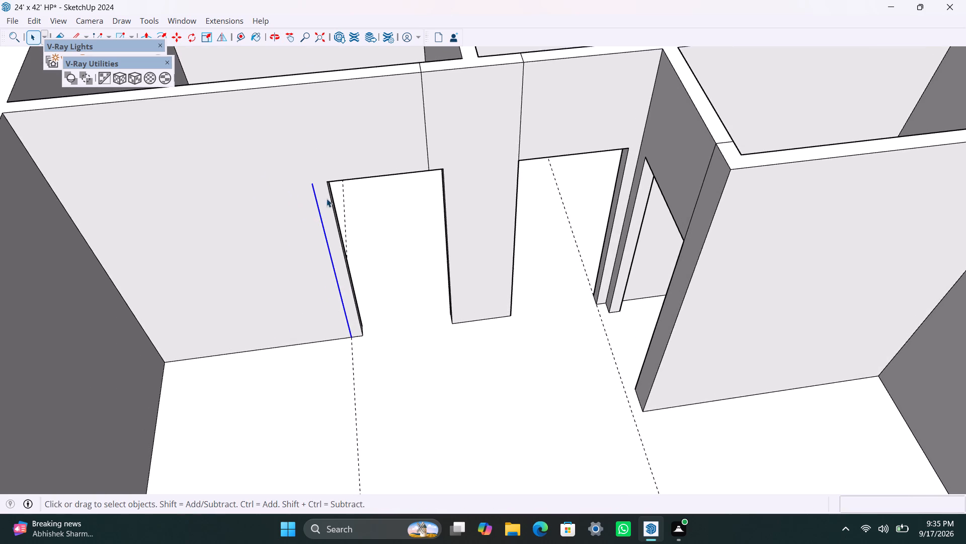
scroll(328, 189, "up", 1)
key("l")
left_click(310, 184)
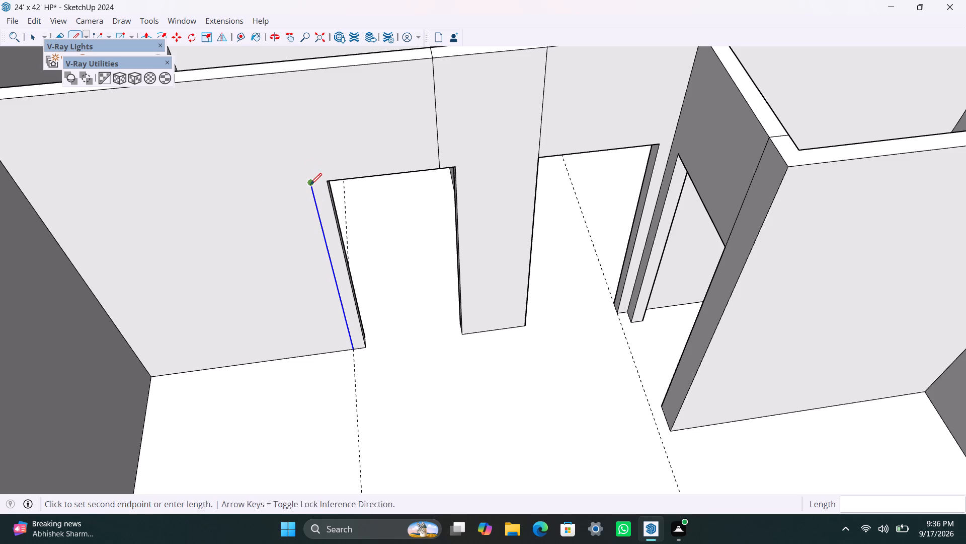
left_click(287, 74)
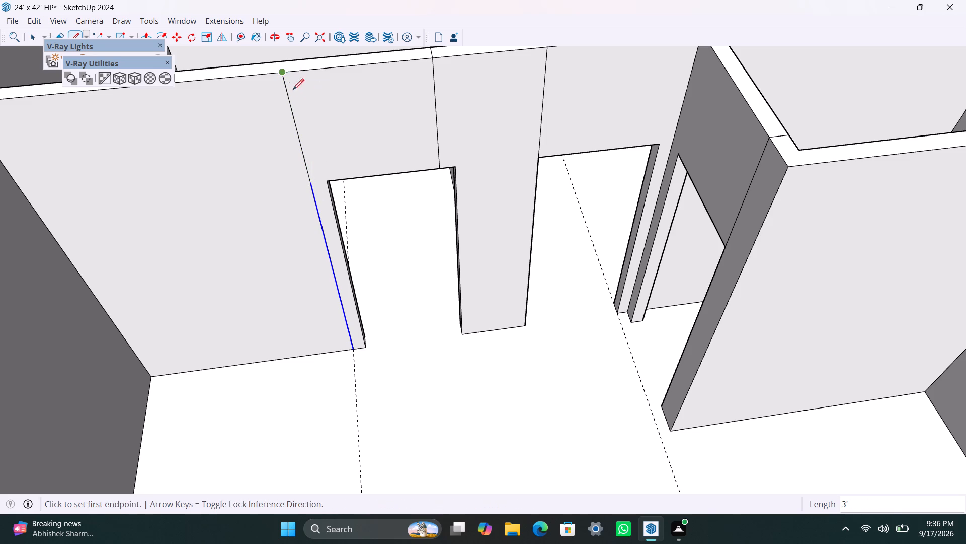
key("space")
left_click(323, 190)
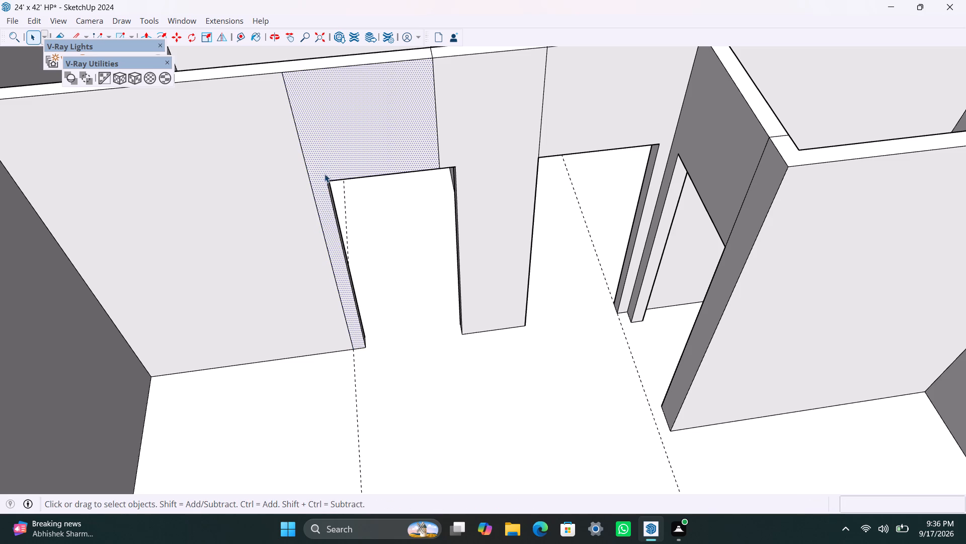
key("l")
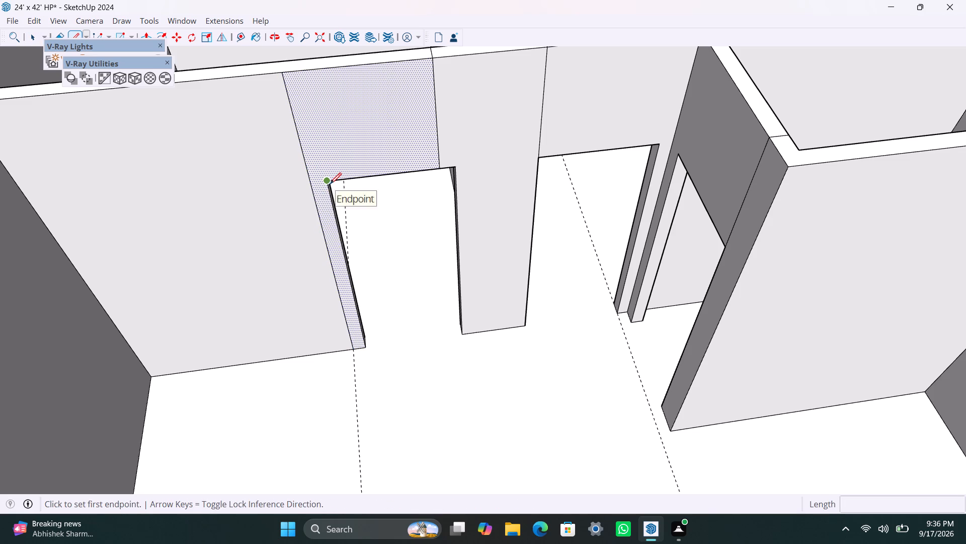
left_click_drag(330, 184, 331, 179)
left_click(296, 75)
key("space")
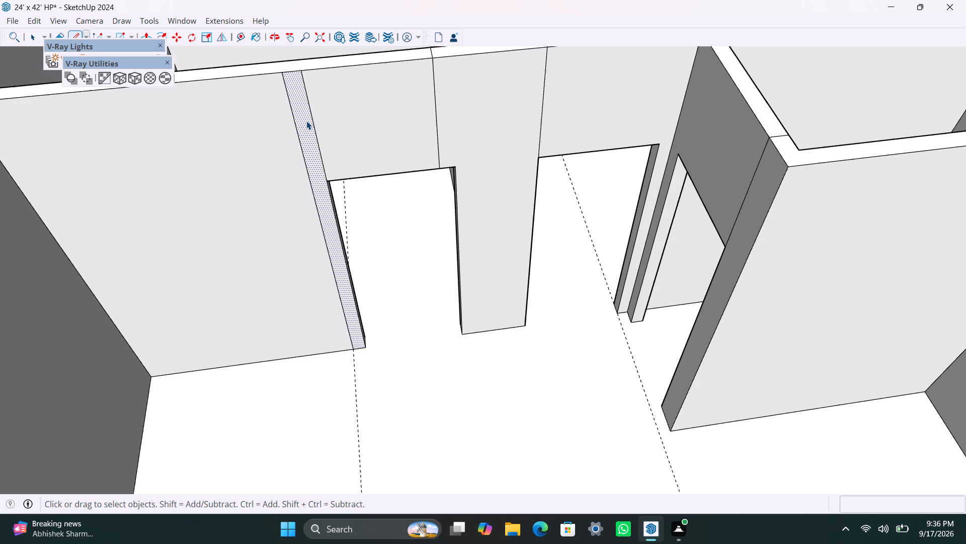
Push/pull the narrow full-height strip beside the door opening 2'6" out into the large room.
key("p")
left_click(306, 122)
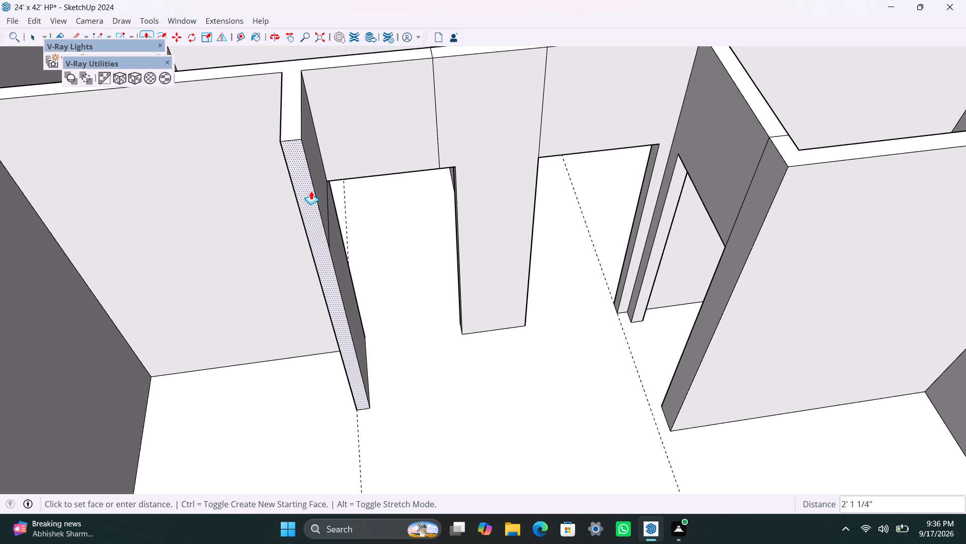
type("2'6\"")
key("Return")
key("space")
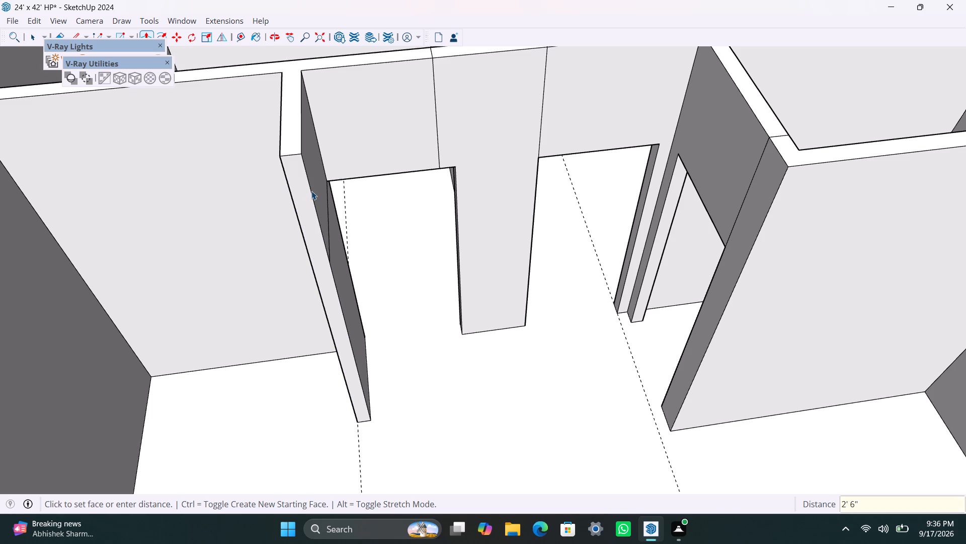
Copy the vertical corner edge where the cross partition meets the long outer wall 8' along that outer wall.
scroll(308, 239, "down", 10)
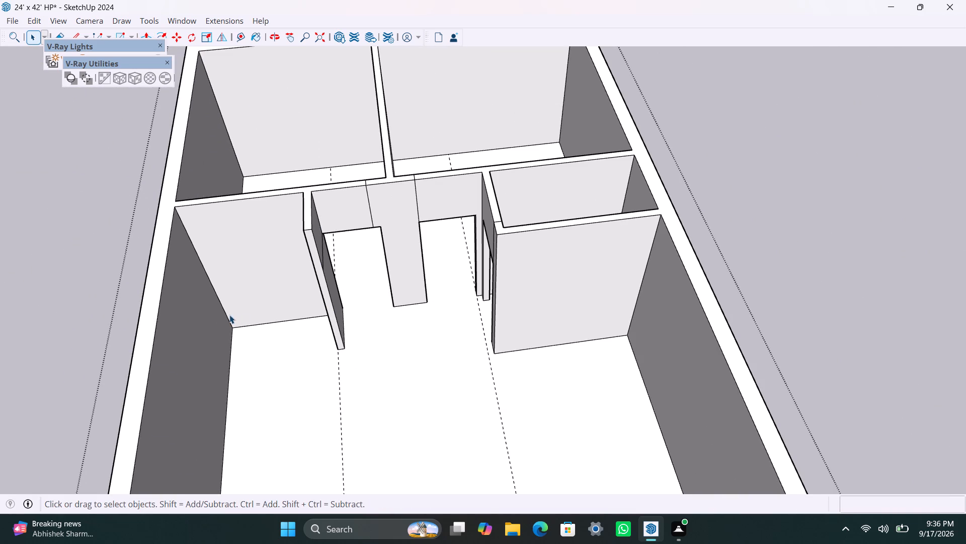
left_click(229, 323)
key("m")
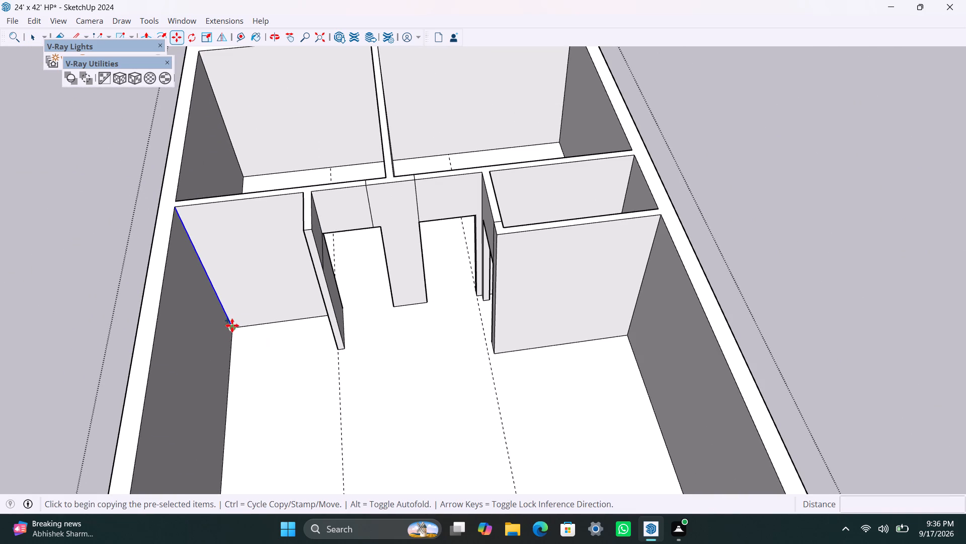
left_click_drag(232, 325, 232, 330)
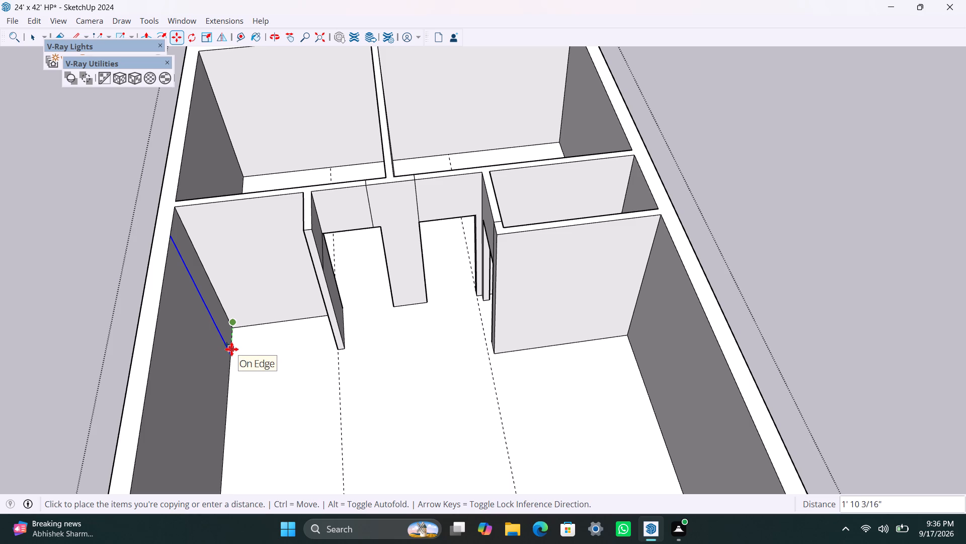
type("8'")
key("Return")
scroll(195, 395, "down", 4)
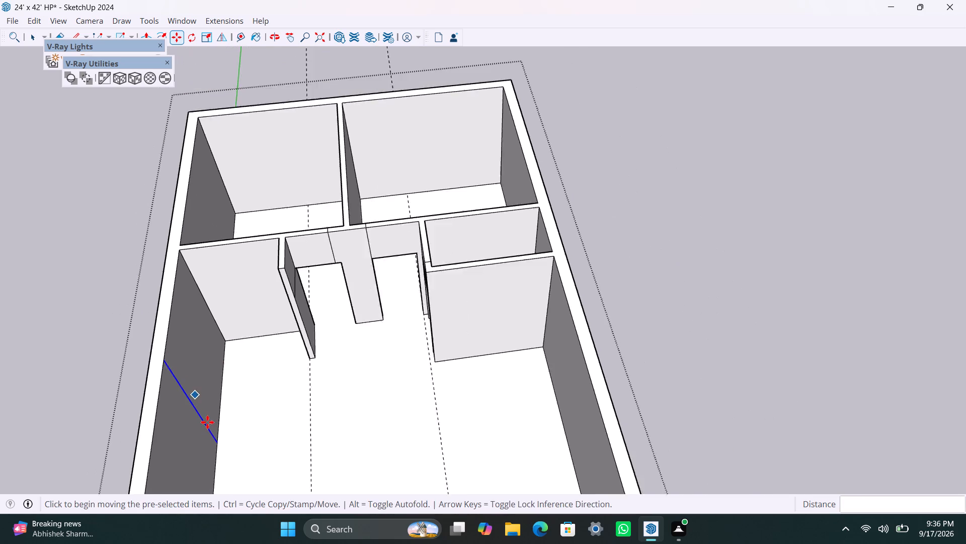
Copy the new vertical line on the outer wall another 4.5" along the wall, away from the cross partition.
middle_click_drag(215, 405, 226, 328, "shift")
scroll(230, 345, "up", 2)
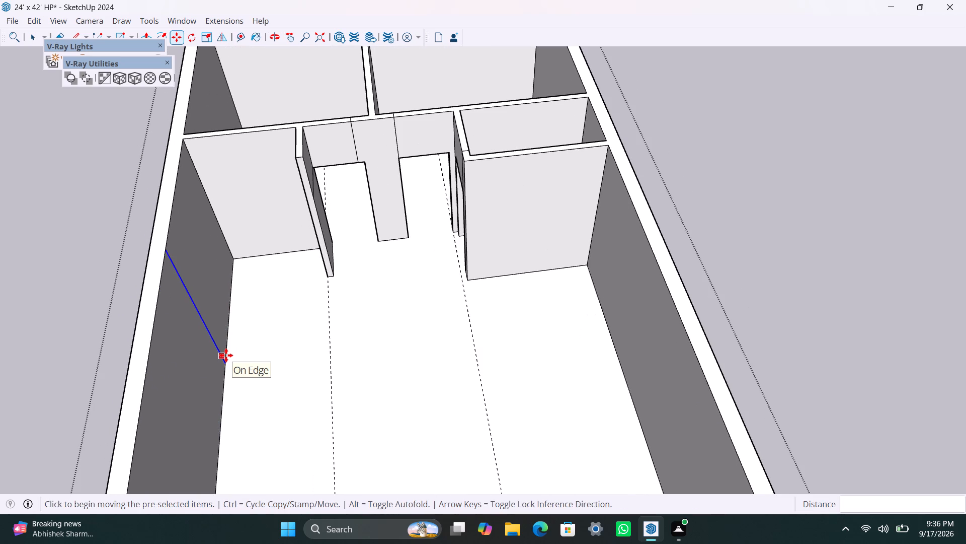
key("m")
left_click(226, 361)
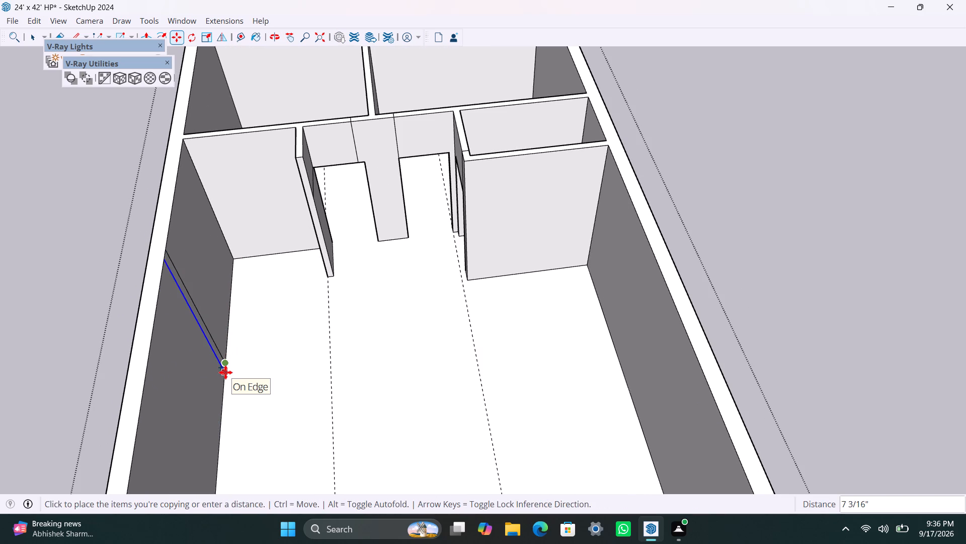
type("4.5\"")
key("Return")
key("space")
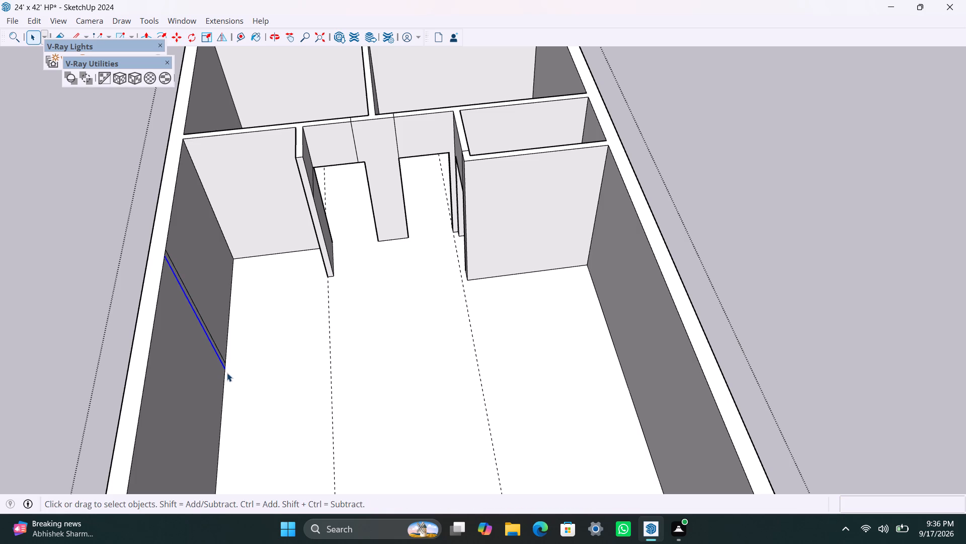
Push/pull the 4.5" strip between the two lines on the outer wall 6' into the large room as a partition.
scroll(233, 365, "up", 3)
middle_click_drag(234, 362, 122, 374)
scroll(191, 312, "up", 2)
scroll(151, 245, "up", 2)
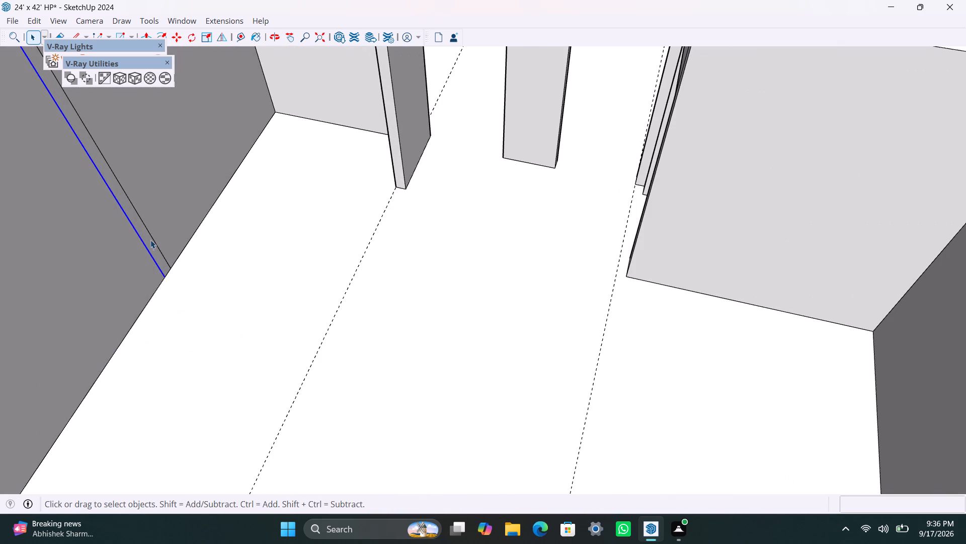
left_click(154, 249)
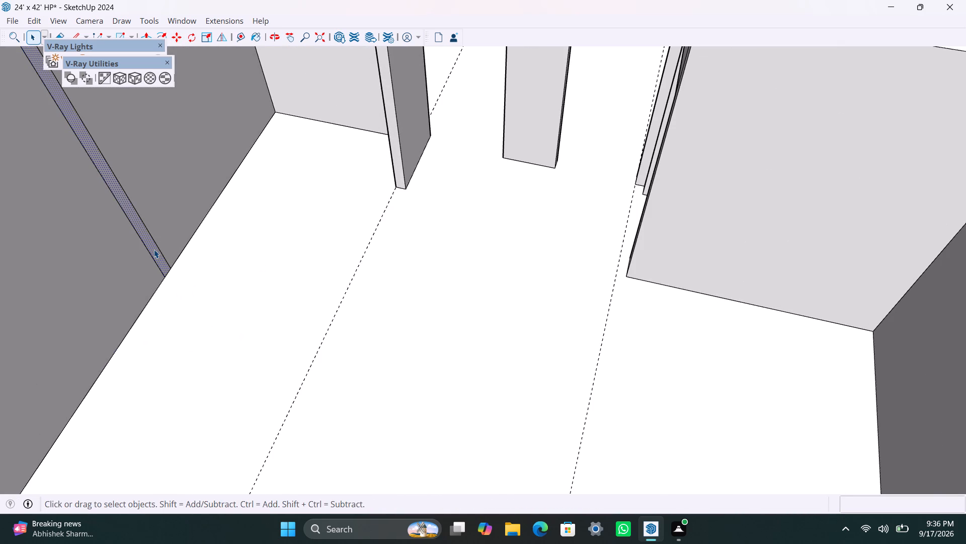
key("p")
left_click_drag(155, 249, 241, 319)
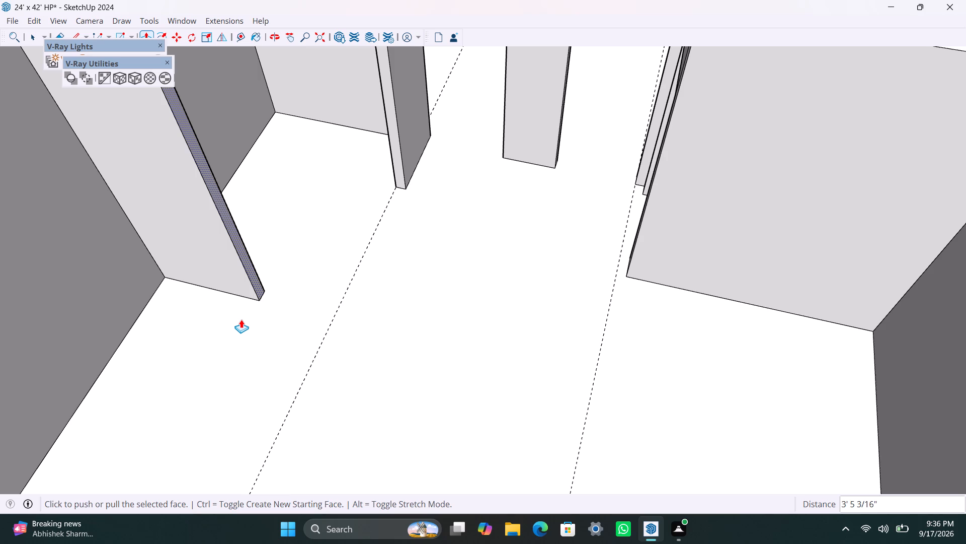
type("6'")
key("Return")
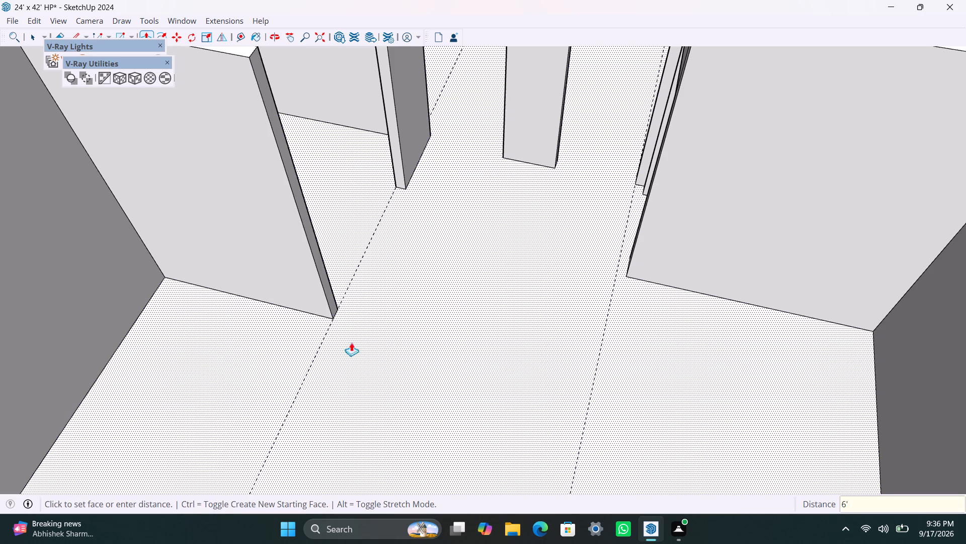
Extend the end face of the new 6' partition by another 4.5".
left_click(332, 303)
type("4.5\"")
key("Return")
key("space")
Copy the new partition's vertical end edge, on the side facing the cross partition, 4.5" back along its face.
scroll(350, 307, "down", 4)
middle_click_drag(393, 283, 167, 317)
scroll(368, 258, "down", 5)
middle_click_drag(383, 277, 269, 433)
scroll(331, 297, "up", 4)
middle_click_drag(377, 355, 268, 378)
scroll(208, 241, "down", 5)
middle_click_drag(266, 244, 395, 263)
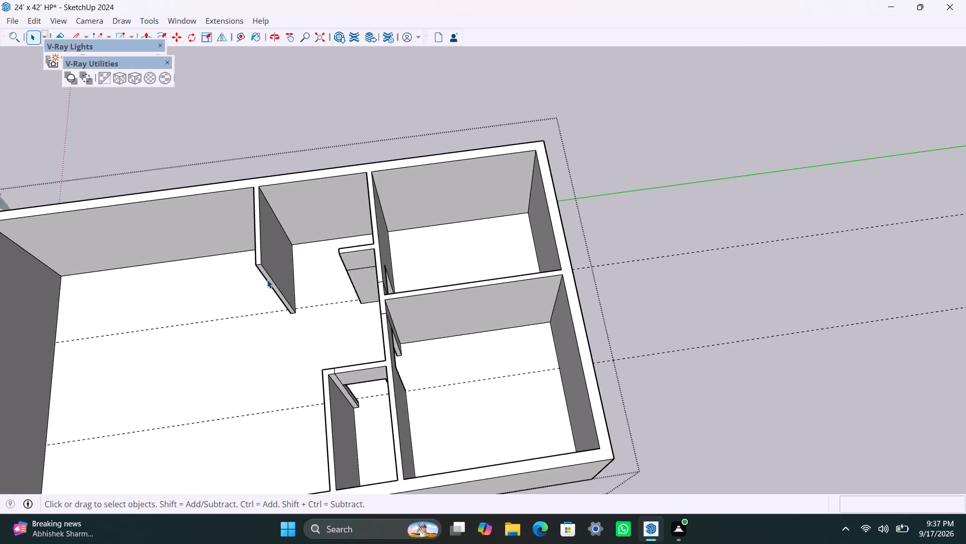
scroll(267, 280, "up", 3)
middle_click_drag(290, 297, 231, 296)
scroll(269, 244, "up", 11)
middle_click_drag(281, 242, 234, 227)
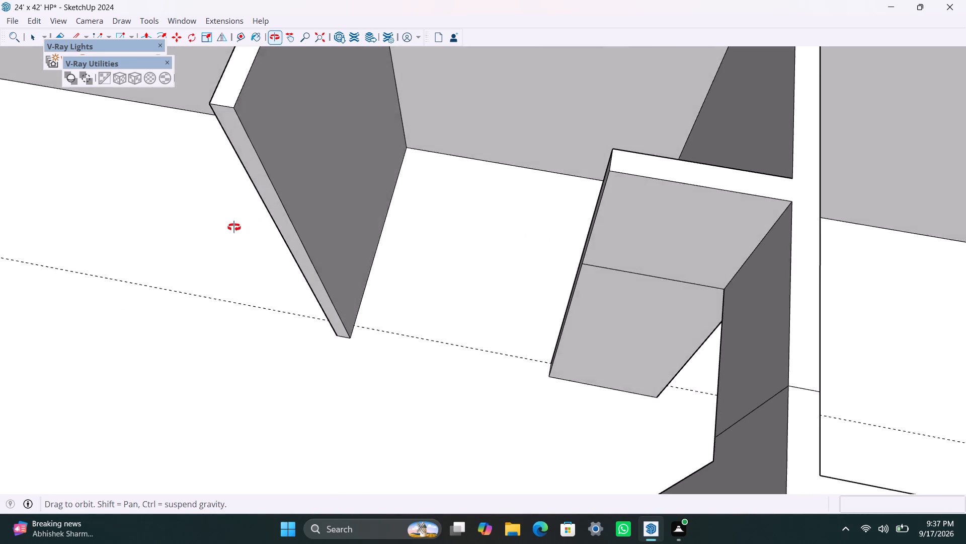
middle_click_drag(234, 227, 235, 220)
scroll(250, 207, "up", 2)
scroll(283, 206, "down", 4)
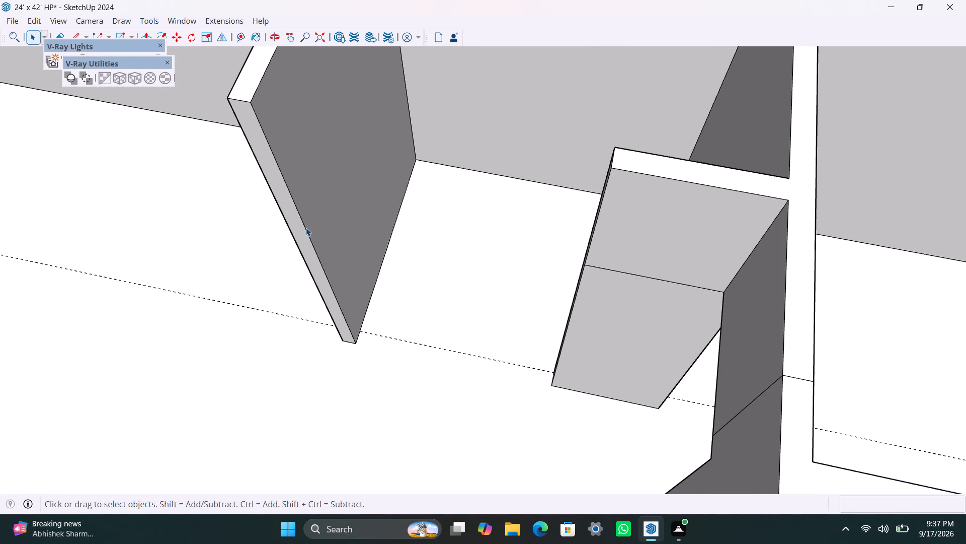
left_click(306, 229)
key("m")
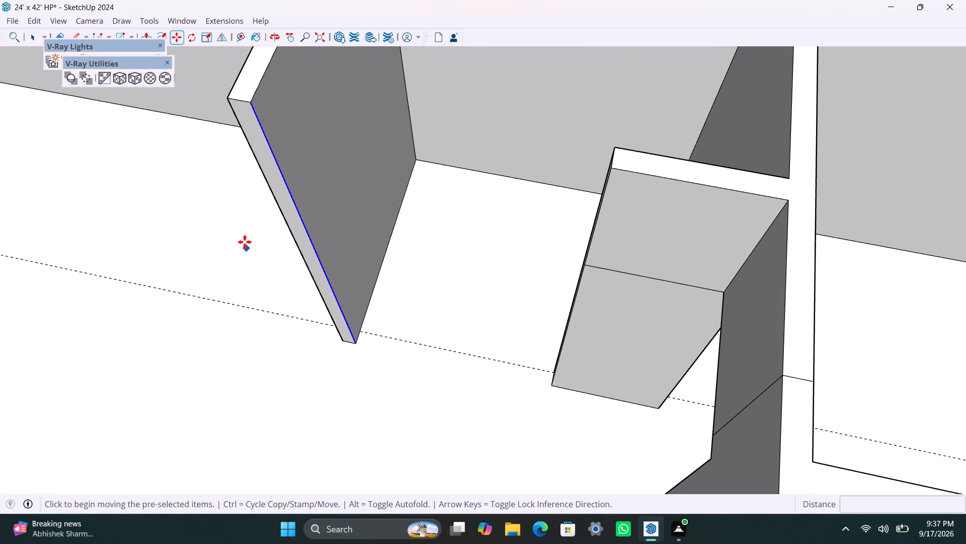
left_click(256, 99)
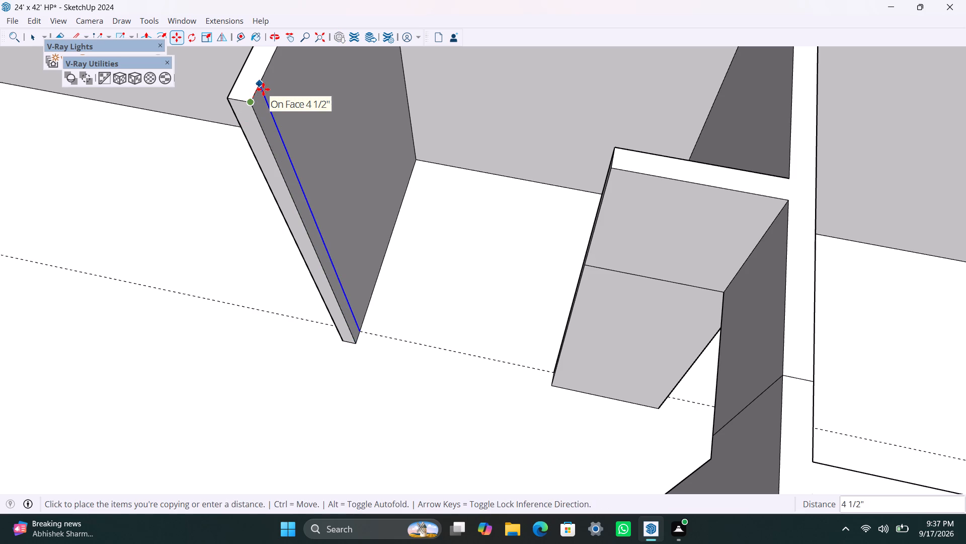
type("4.5\"")
key("Return")
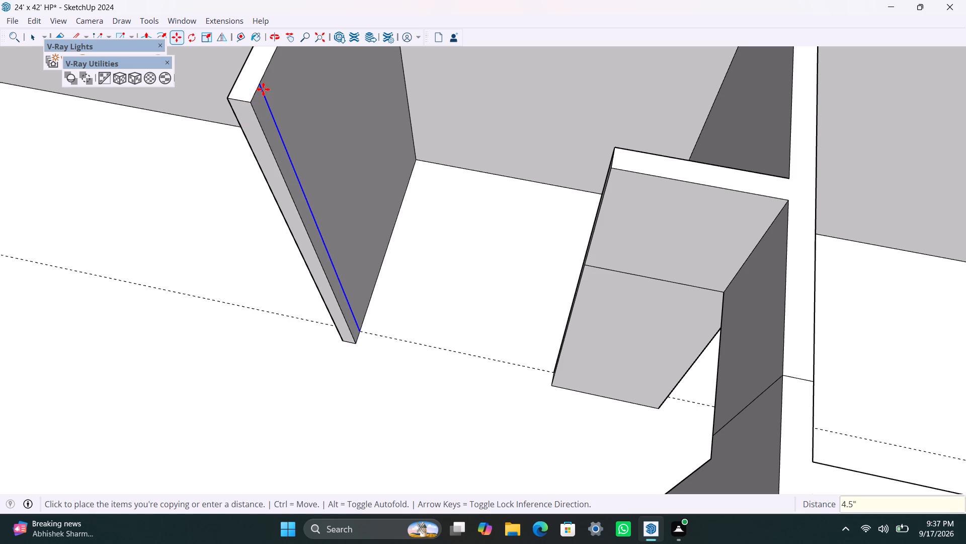
key("space")
Push/pull the 4.5" end strip of the new partition 2'6" toward the stub wall on the cross partition.
left_click(269, 129)
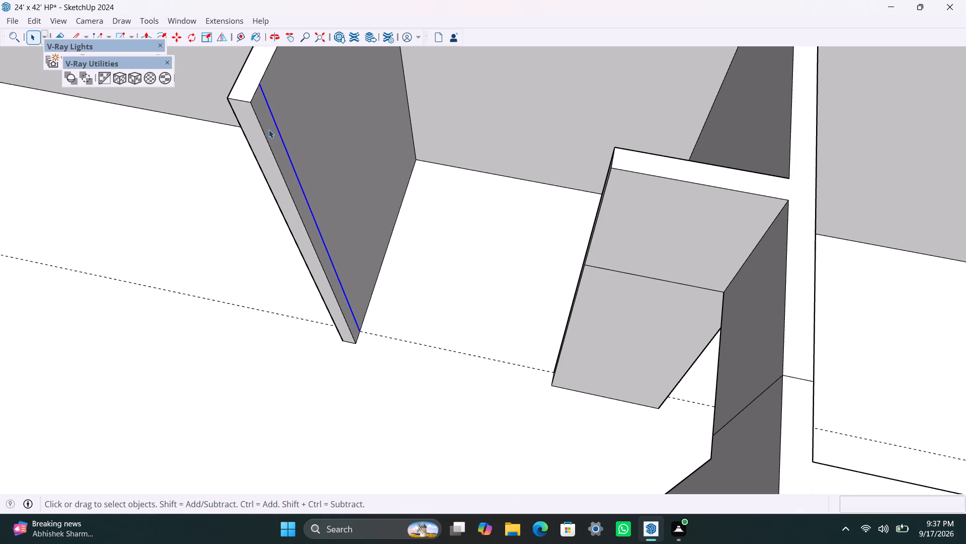
key("p")
left_click_drag(275, 157, 324, 186)
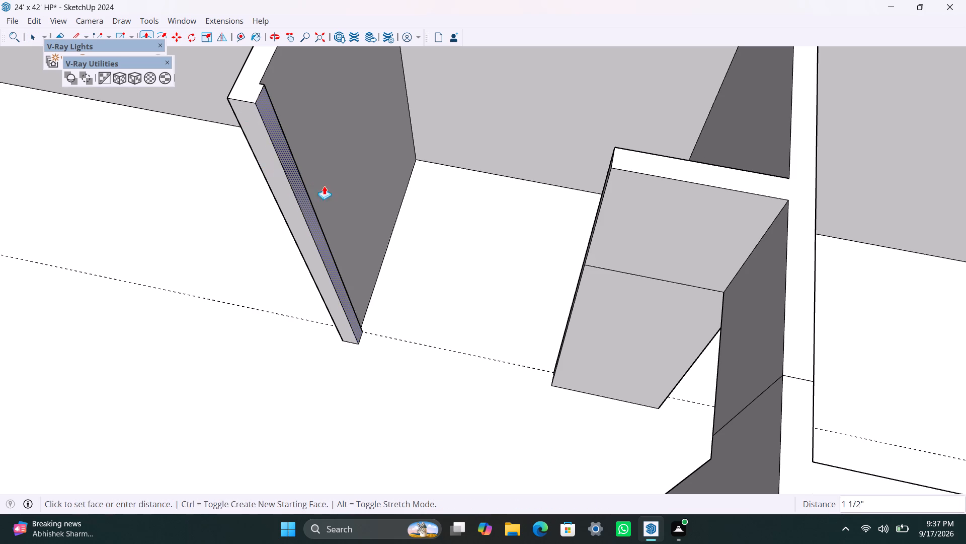
left_click_drag(324, 186, 336, 190)
type("2'6\"")
key("Return")
key("space")
Copy the top end edge of the new 2'6" return wall 3' down its end face.
left_click(416, 121)
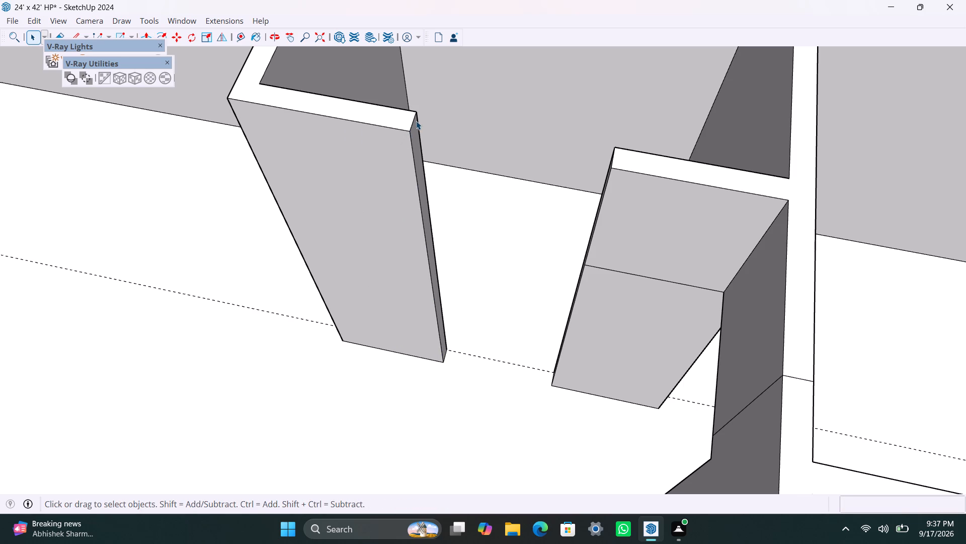
left_click(409, 128)
scroll(409, 128, "up", 4)
left_click(410, 128)
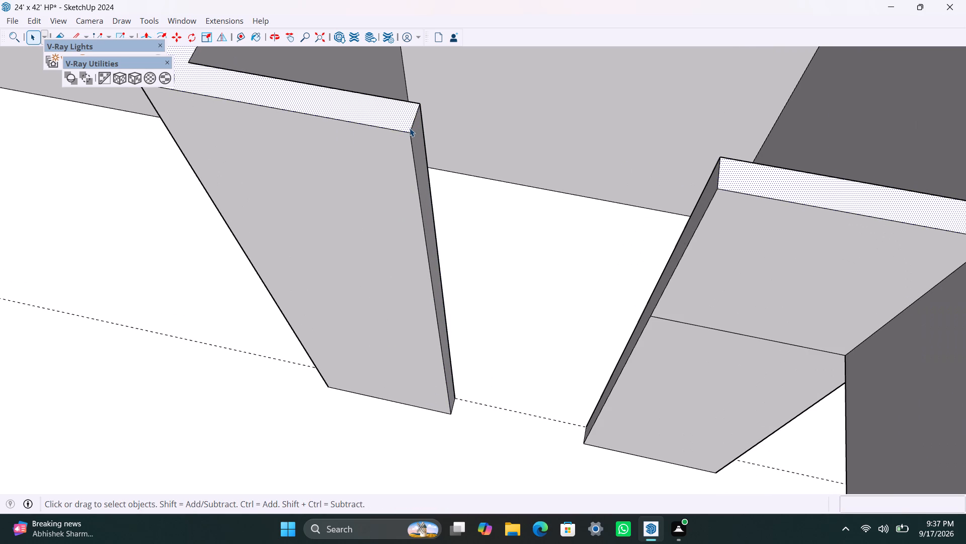
left_click(415, 124)
key("m")
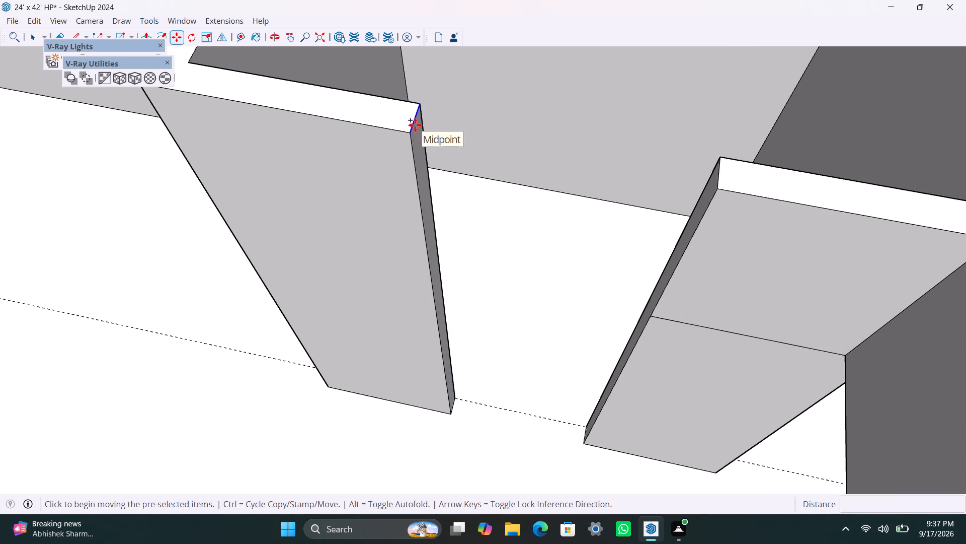
left_click_drag(409, 130, 408, 146)
key("3")
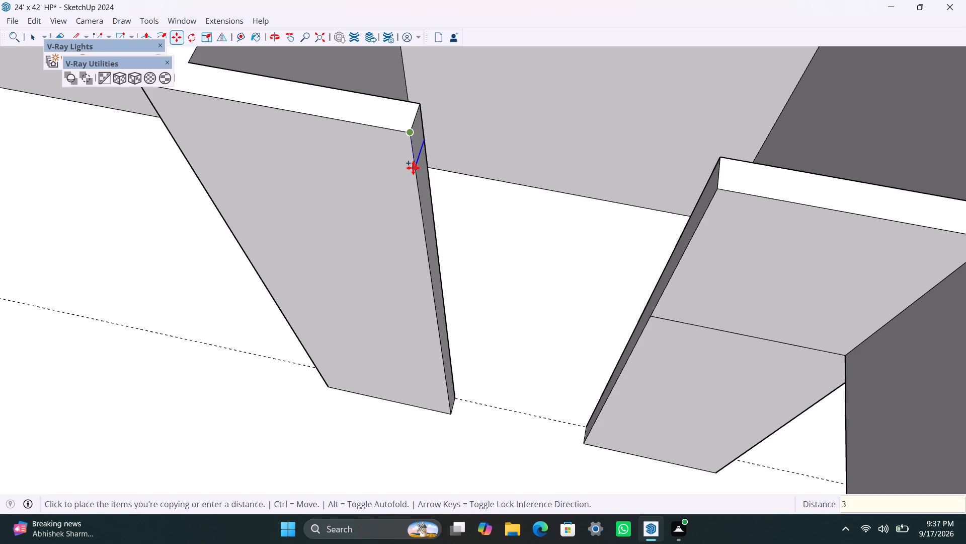
key("apostrophe")
key("Return")
key("space")
Push/pull the upper part of the return wall's end face 3' across the gap to the stub wall, forming the door lintel.
scroll(429, 221, "up", 3)
middle_click_drag(431, 223, 423, 225)
left_click(424, 207)
key("p")
left_click_drag(424, 207, 646, 236)
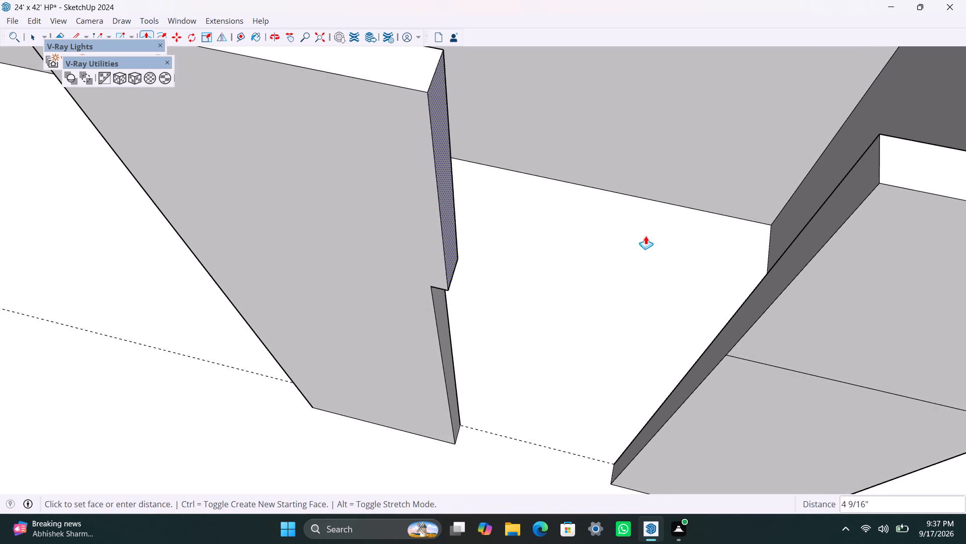
left_click_drag(646, 236, 829, 226)
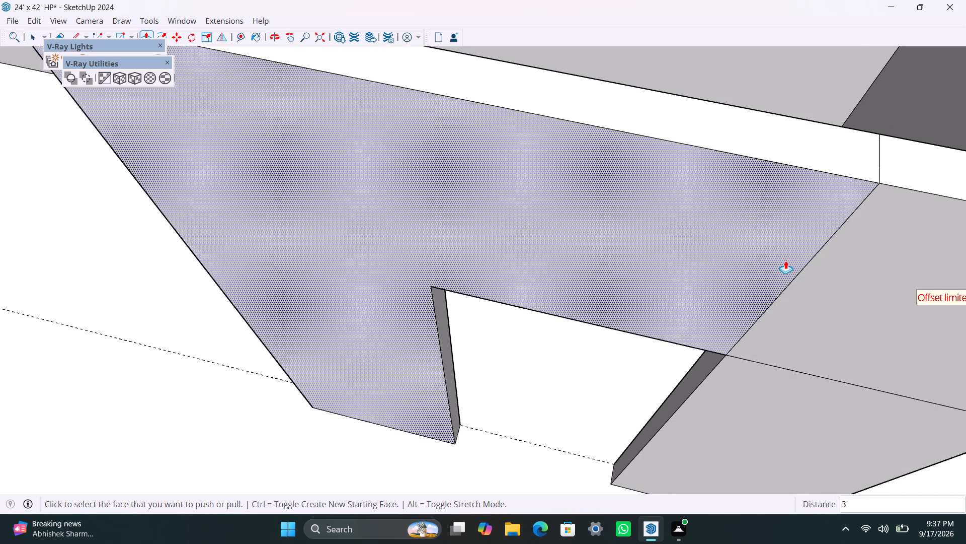
Save the model.
key("ctrl+s")
key("space")
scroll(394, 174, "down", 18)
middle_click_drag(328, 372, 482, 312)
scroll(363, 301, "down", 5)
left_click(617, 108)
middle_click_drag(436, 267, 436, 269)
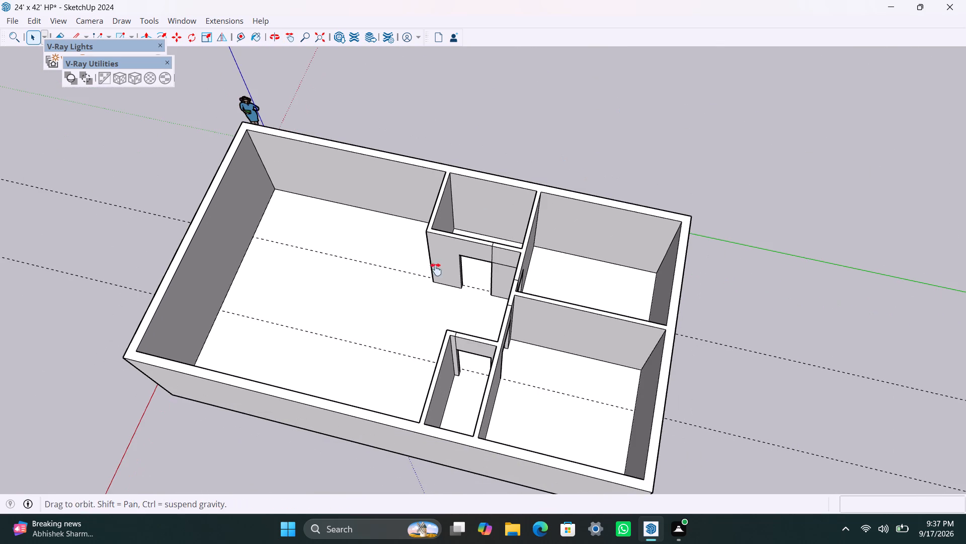
Copy the vertical edge where the small side room's wall meets the long outer wall 10' along the outer wall's inner face.
middle_click_drag(436, 269, 522, 299)
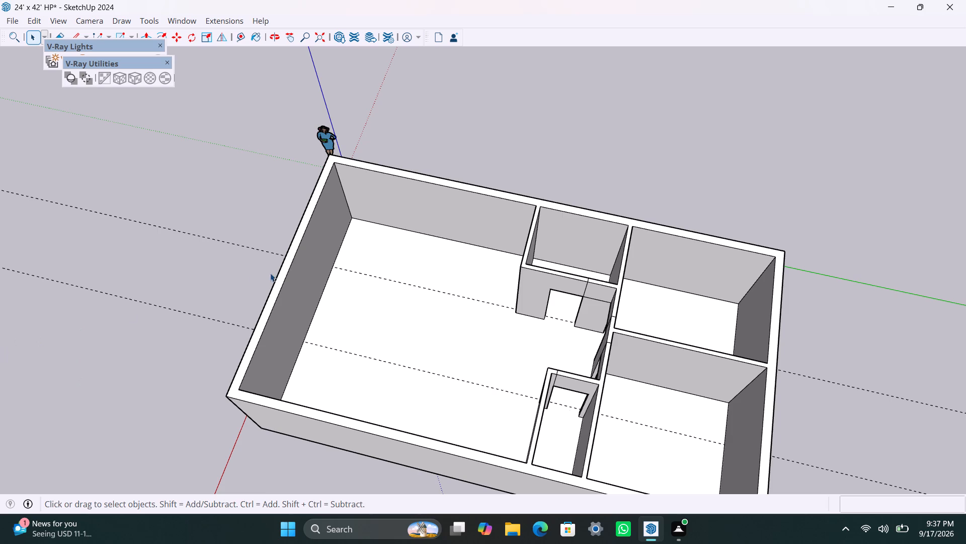
scroll(485, 288, "up", 2)
middle_click_drag(479, 314, 613, 318)
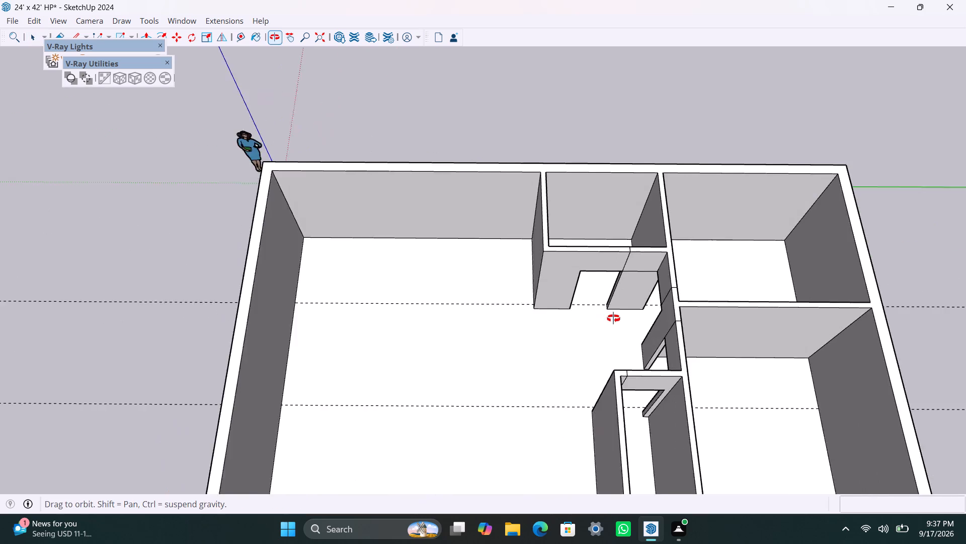
middle_click_drag(613, 318, 604, 314)
scroll(521, 232, "up", 2)
left_click(519, 224)
triple_click(522, 224)
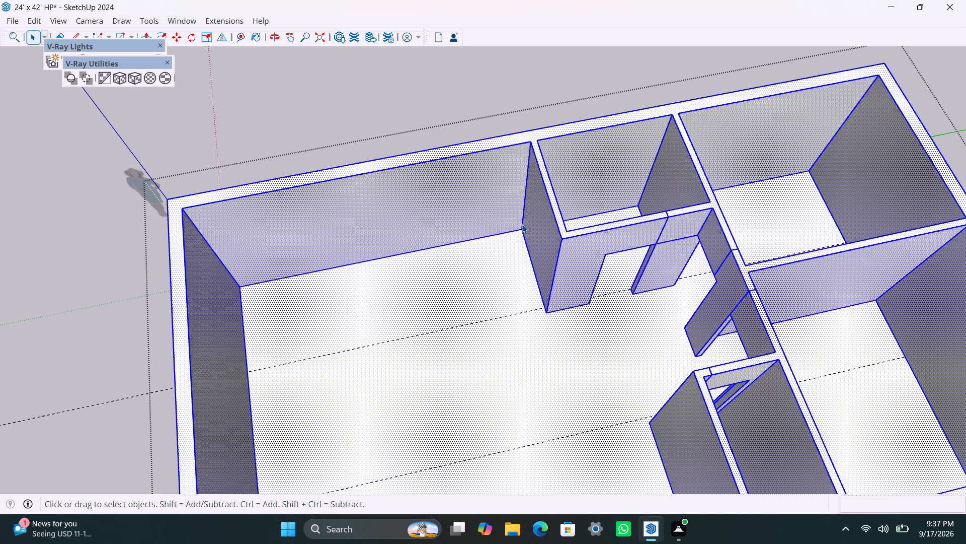
triple_click(522, 224)
left_click(519, 215)
scroll(530, 221, "up", 2)
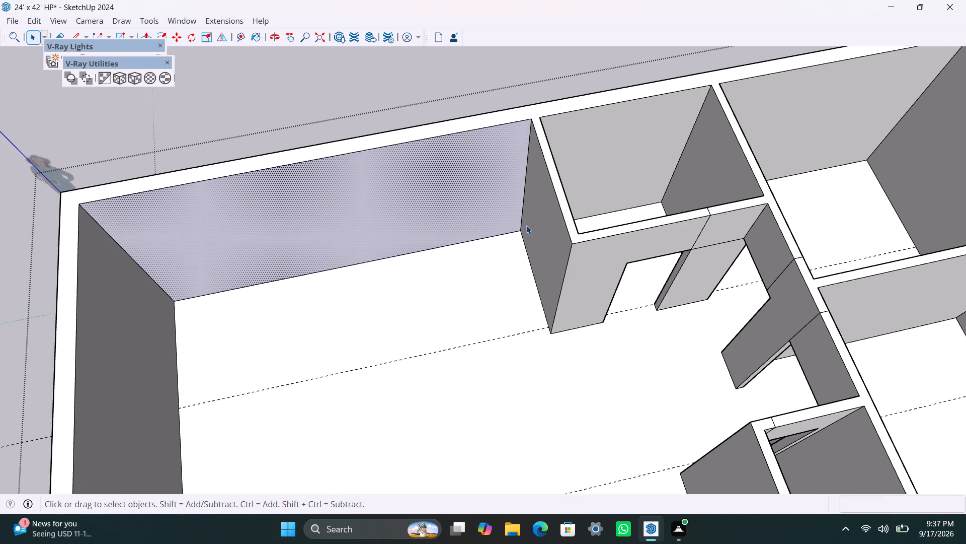
left_click(521, 222)
key("m")
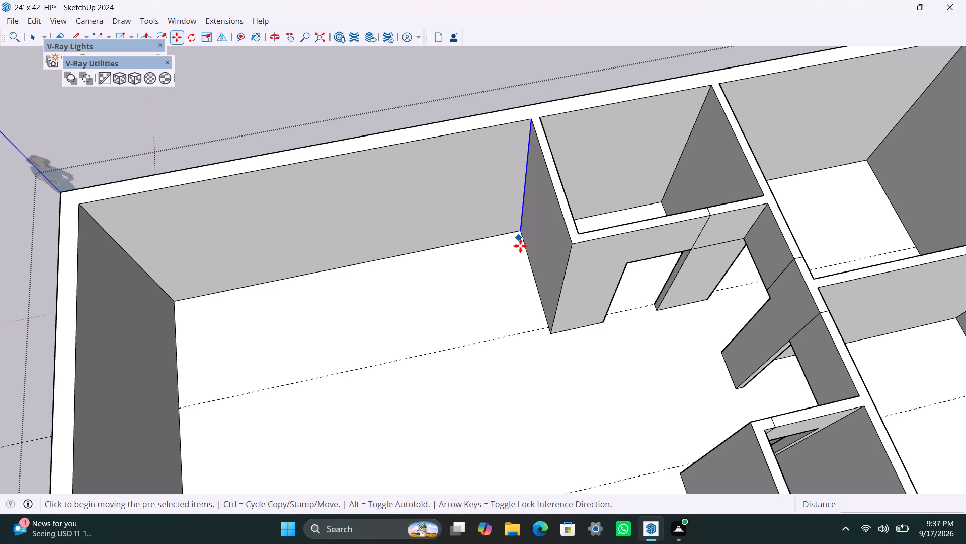
left_click_drag(522, 228, 519, 234)
type("10'")
key("Return")
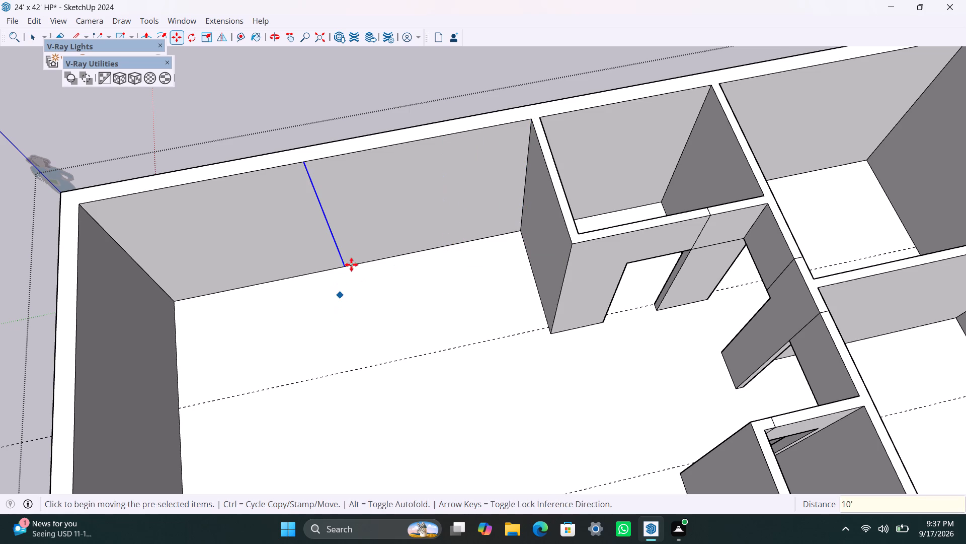
Copy the new vertical line another 4.5" away from the small side room, marking a partition strip on the outer wall.
left_click(347, 265)
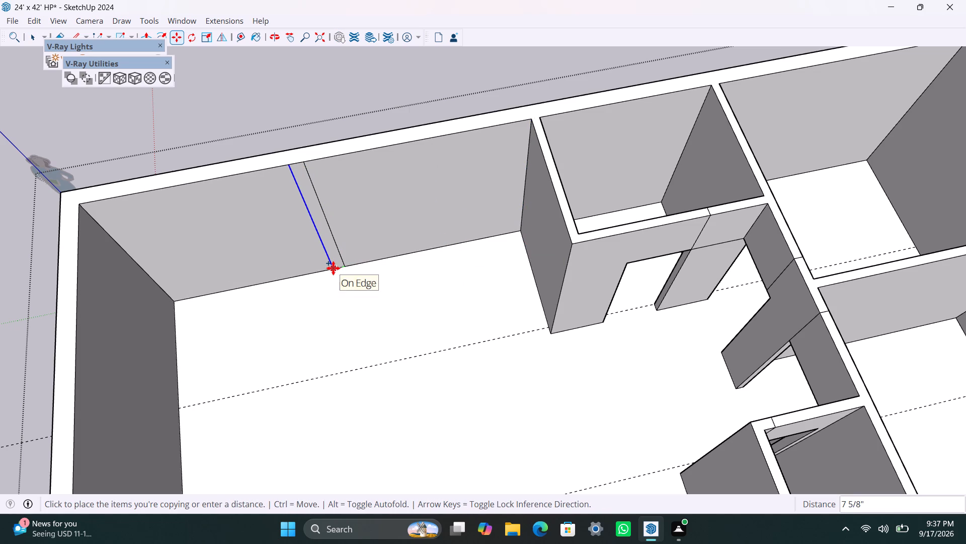
type("4.5\"")
key("Return")
key("space")
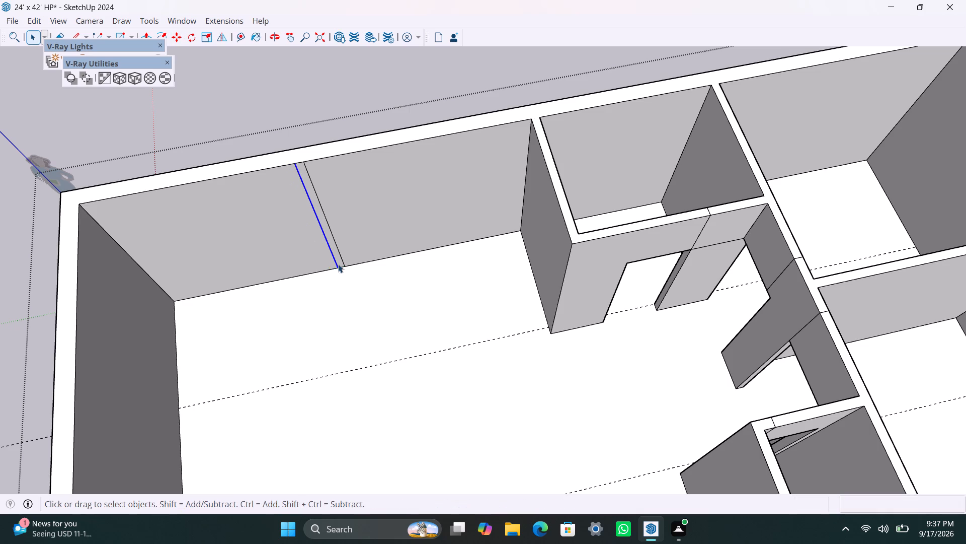
Push/pull the 4.5" strip on the long outer wall 10'5.6" into the large room as a new partition.
scroll(340, 258, "up", 2)
left_click(340, 258)
left_click(339, 259)
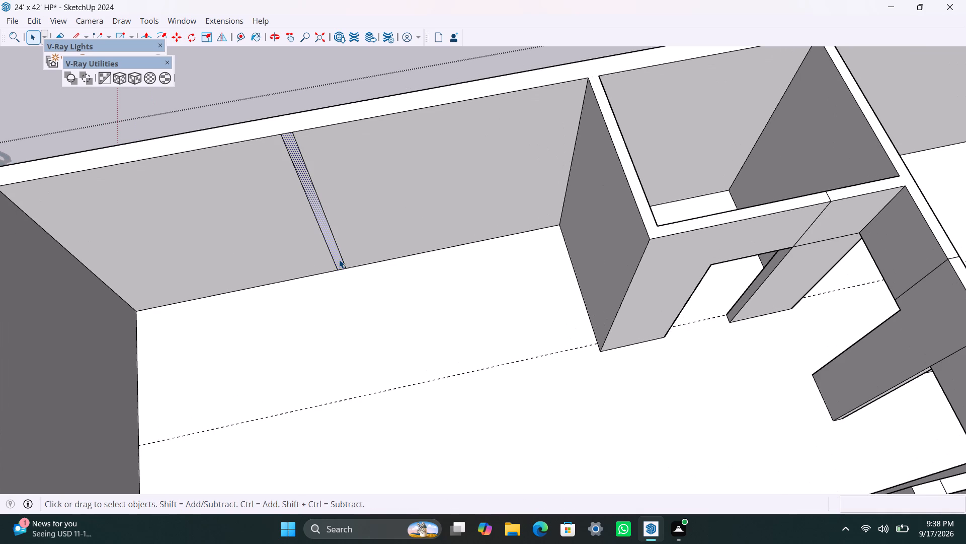
key("p")
left_click(339, 259)
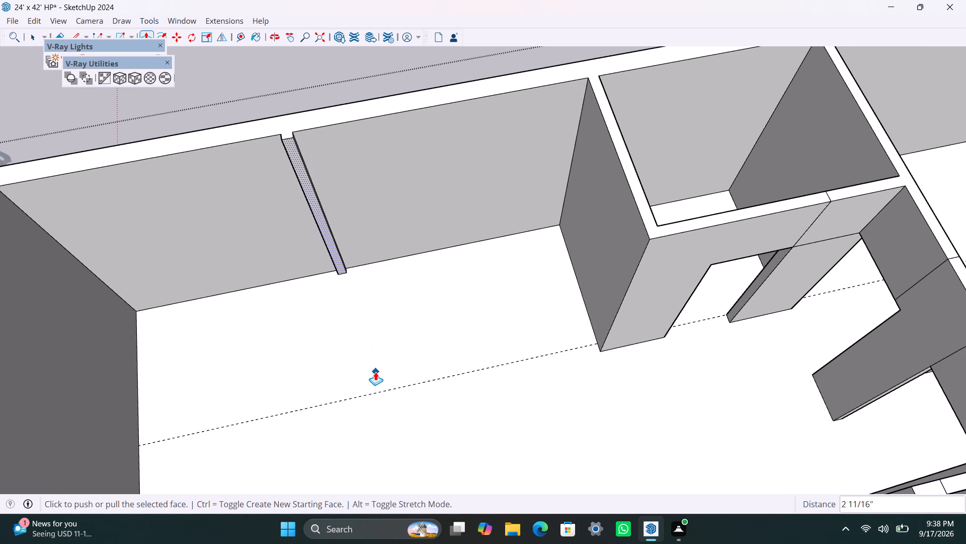
type("10'")
type("5.")
key("5")
key("BackSpace")
key("6")
key("shift+quotedbl")
key("Return")
key("space")
Copy the new partition's vertical end edge 4.5" back along its side face toward the long outer wall.
scroll(385, 387, "down", 8)
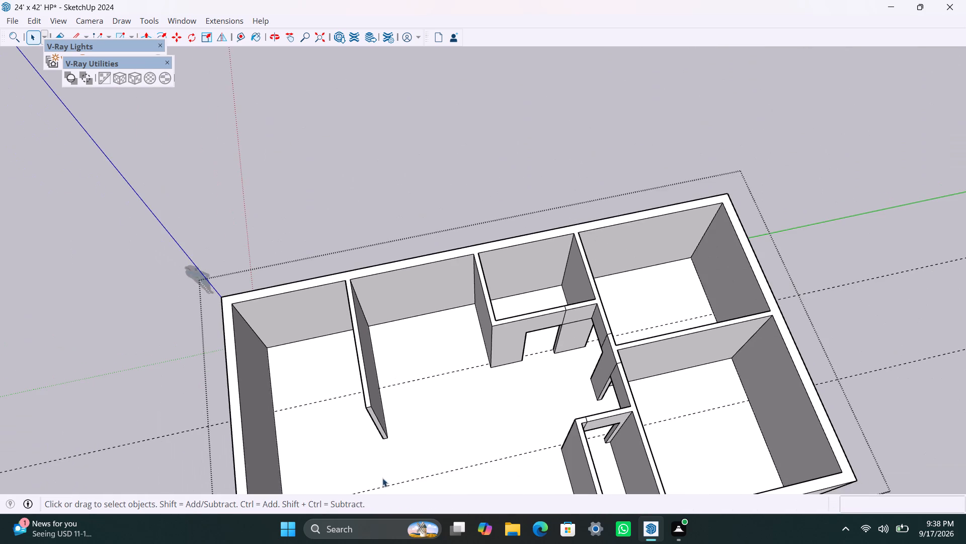
middle_click_drag(382, 478, 267, 482)
scroll(313, 423, "up", 6)
scroll(347, 377, "up", 3)
middle_click_drag(356, 383, 292, 393)
scroll(316, 377, "up", 2)
left_click(321, 337)
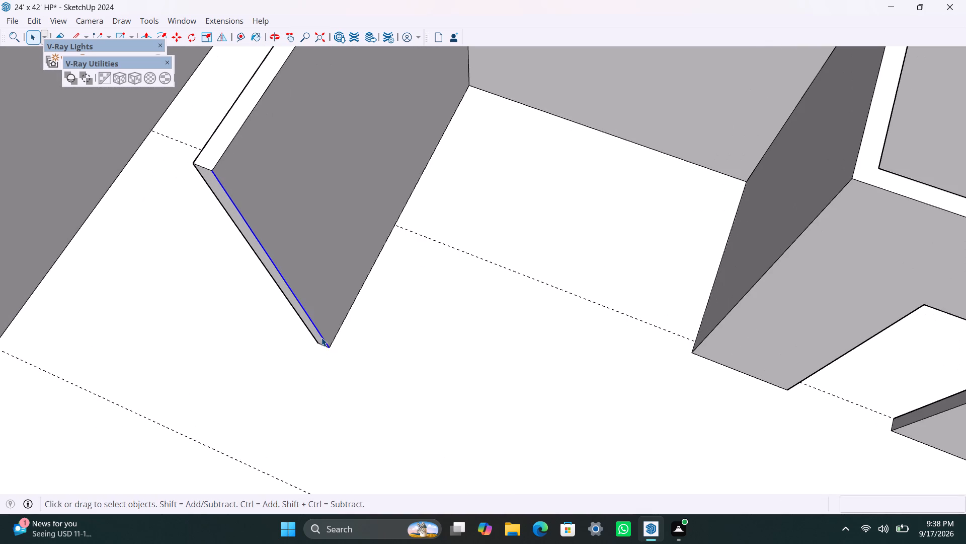
key("m")
left_click(334, 350)
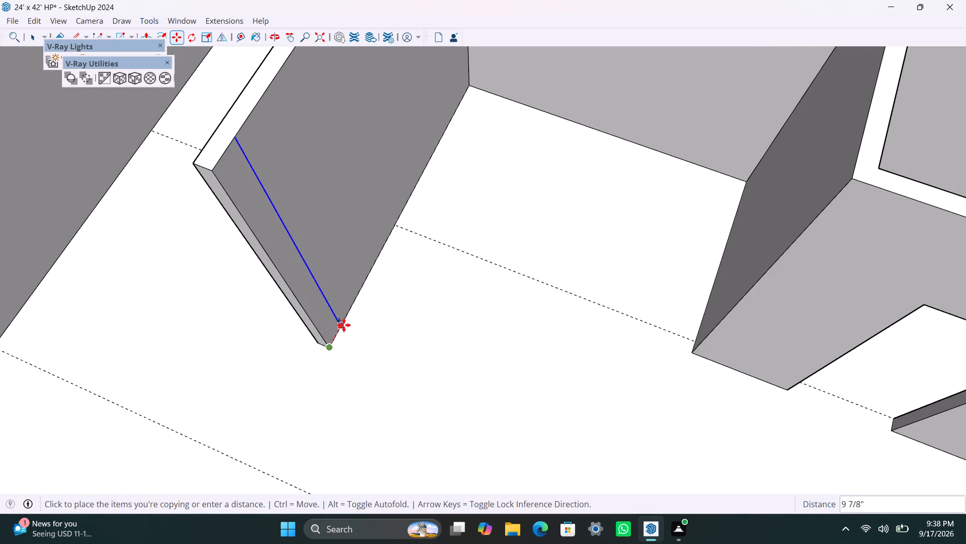
key("4")
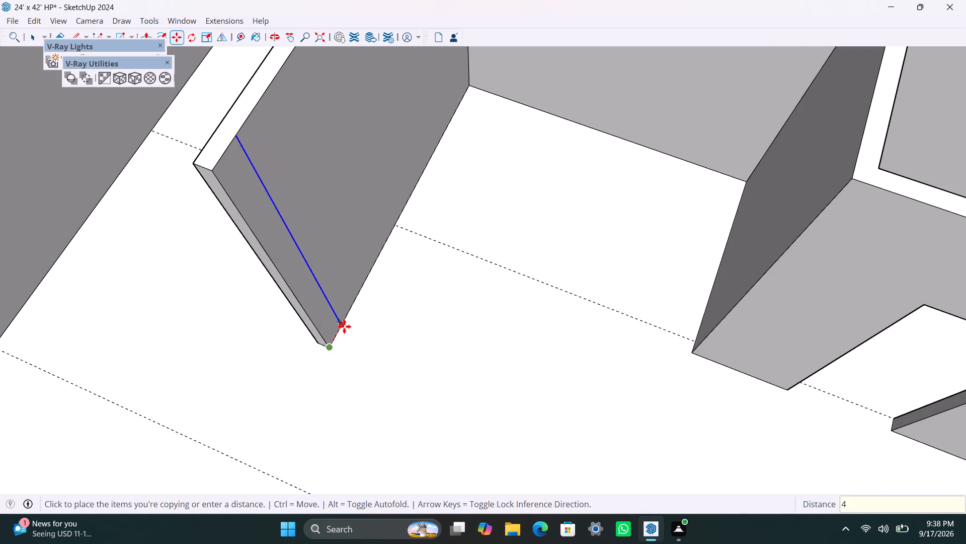
type(".5\"")
key("Return")
key("space")
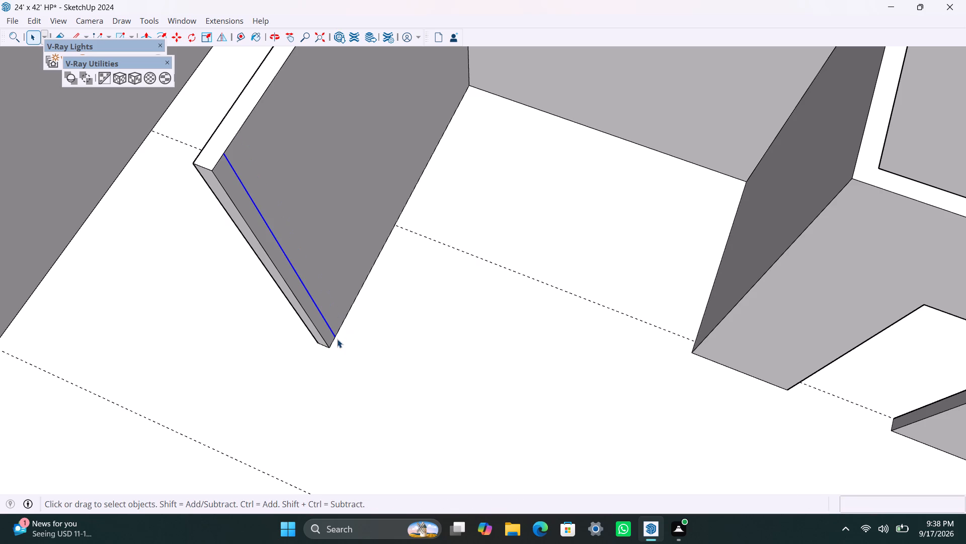
Push/pull the 4.5" end strip of the new partition 10' toward the small side room, forming a return wall.
scroll(322, 338, "up", 1)
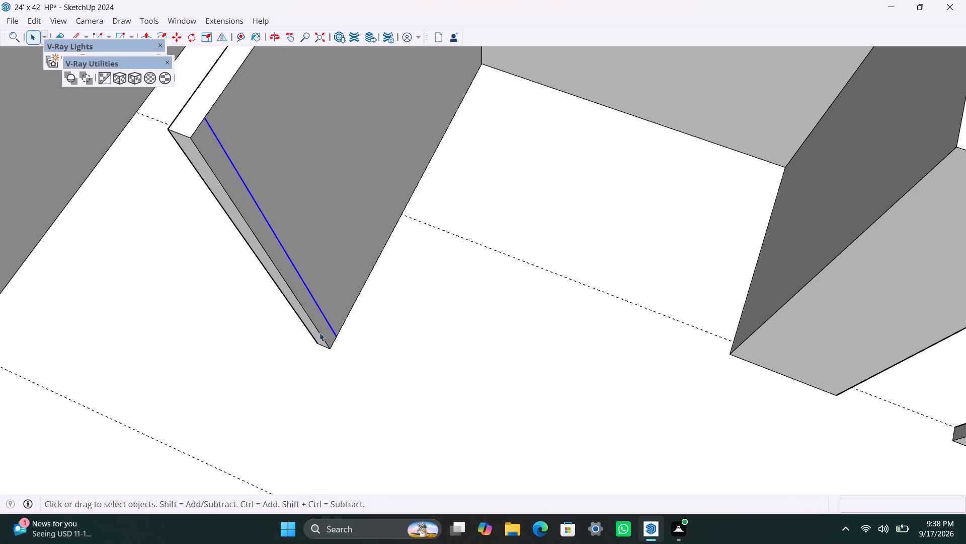
left_click(312, 307)
key("p")
left_click_drag(312, 307, 314, 319)
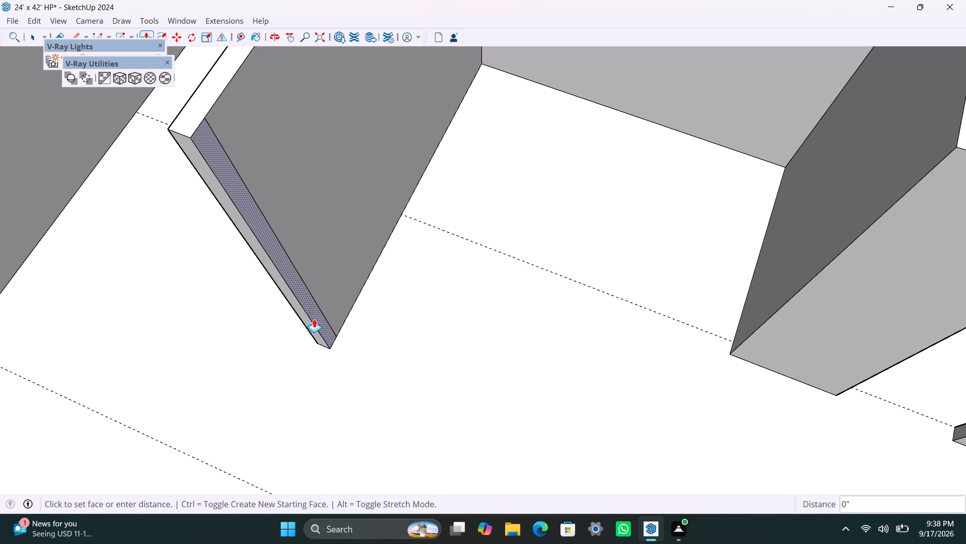
left_click_drag(314, 319, 795, 287)
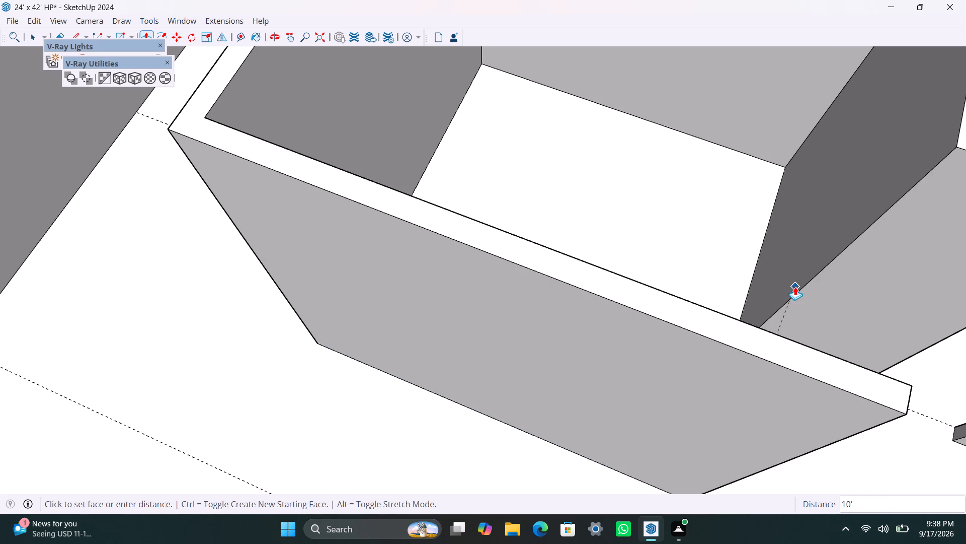
left_click_drag(795, 287, 801, 291)
Push/pull the end face of the new 10' return wall 4.5" to lengthen it.
scroll(705, 351, "down", 10)
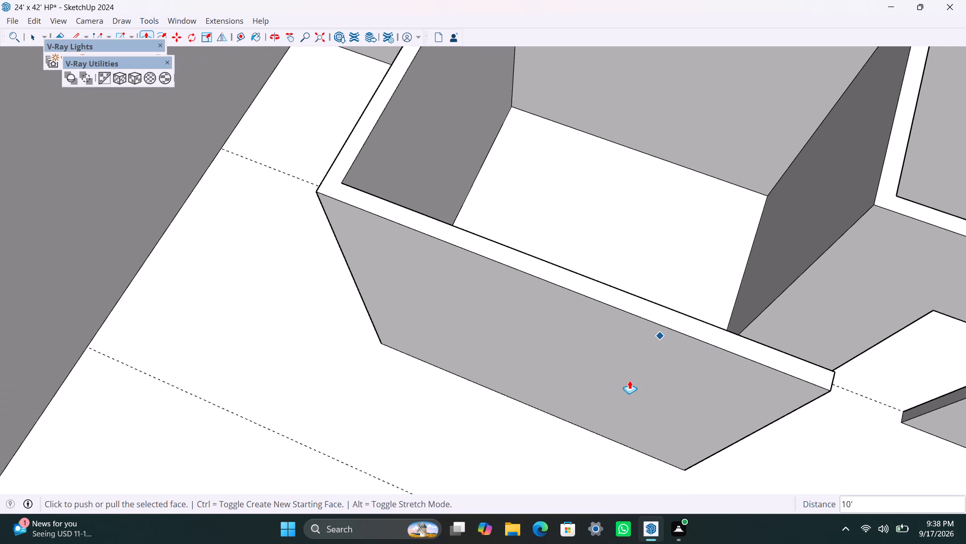
middle_click_drag(630, 381, 415, 225)
scroll(527, 281, "up", 2)
middle_click_drag(536, 298, 307, 290)
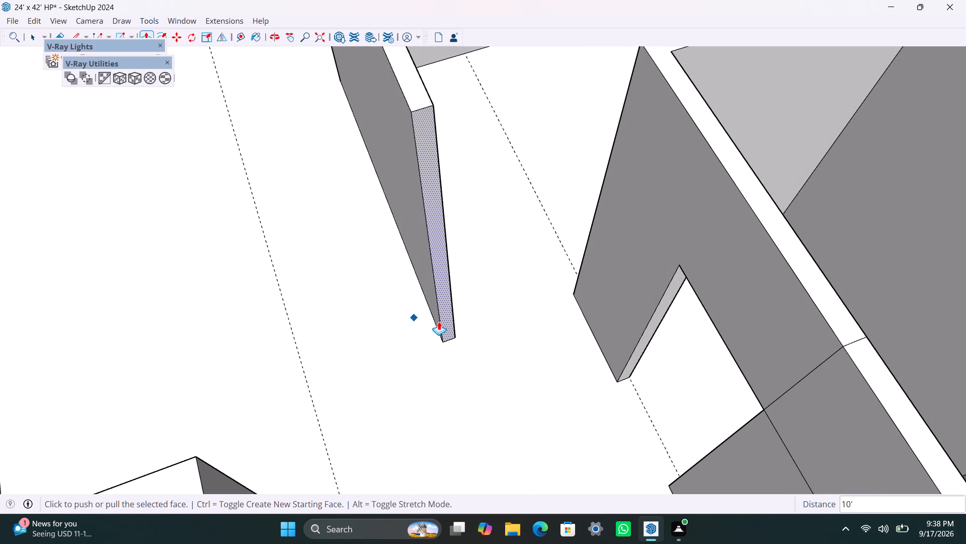
left_click(448, 310)
type("4.5\"")
key("Return")
key("space")
Copy the return wall's vertical end edge 4.5" back along the side face that faces the small side room.
scroll(452, 315, "down", 1)
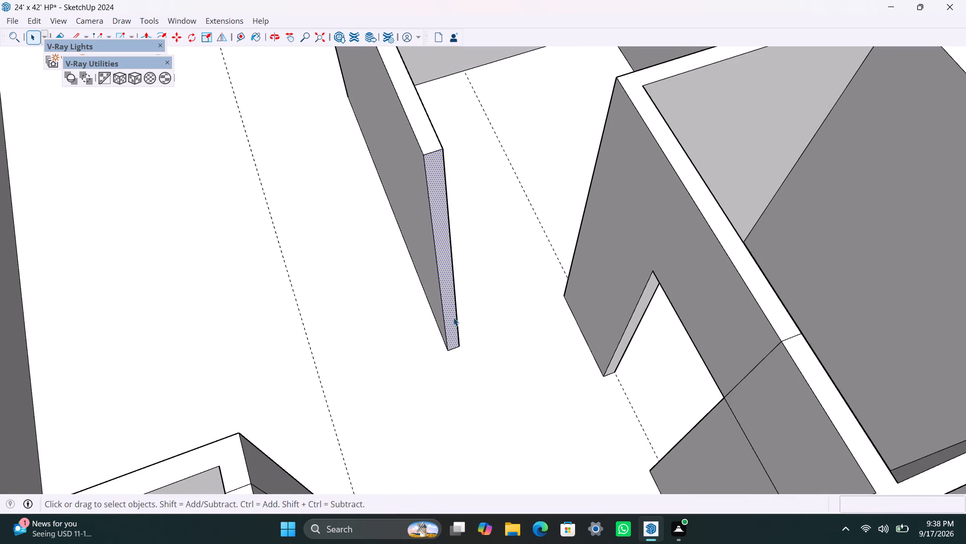
scroll(453, 321, "down", 3)
middle_click_drag(465, 350, 276, 405)
scroll(351, 331, "up", 5)
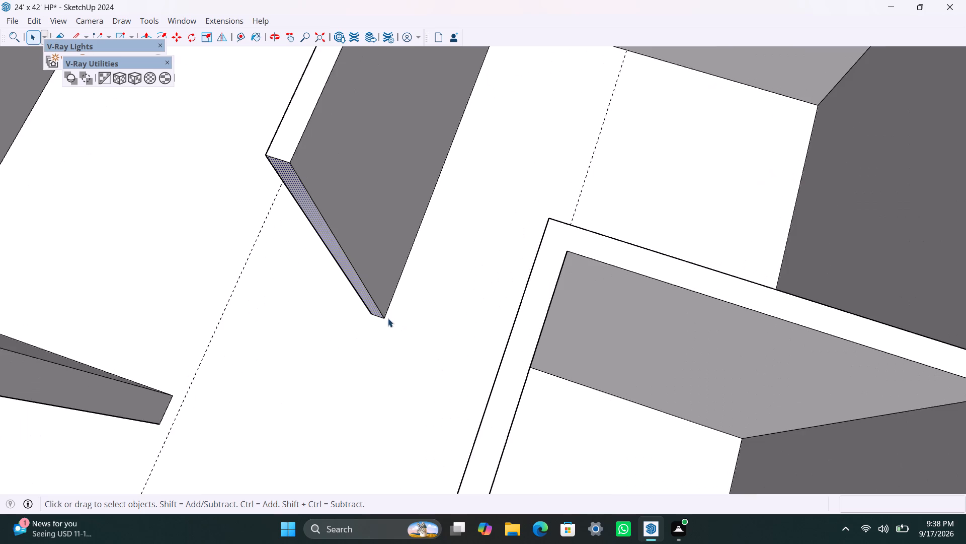
left_click(379, 310)
key("m")
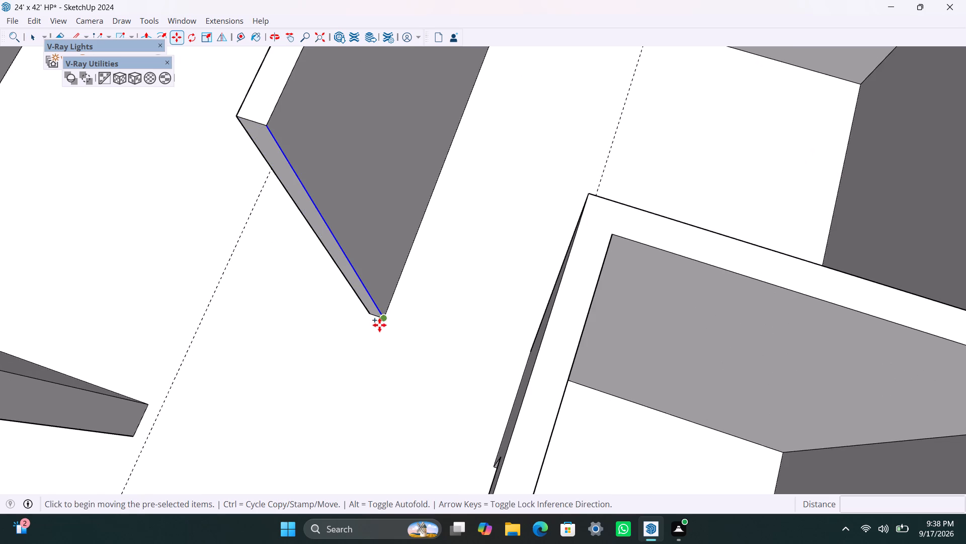
left_click(384, 314)
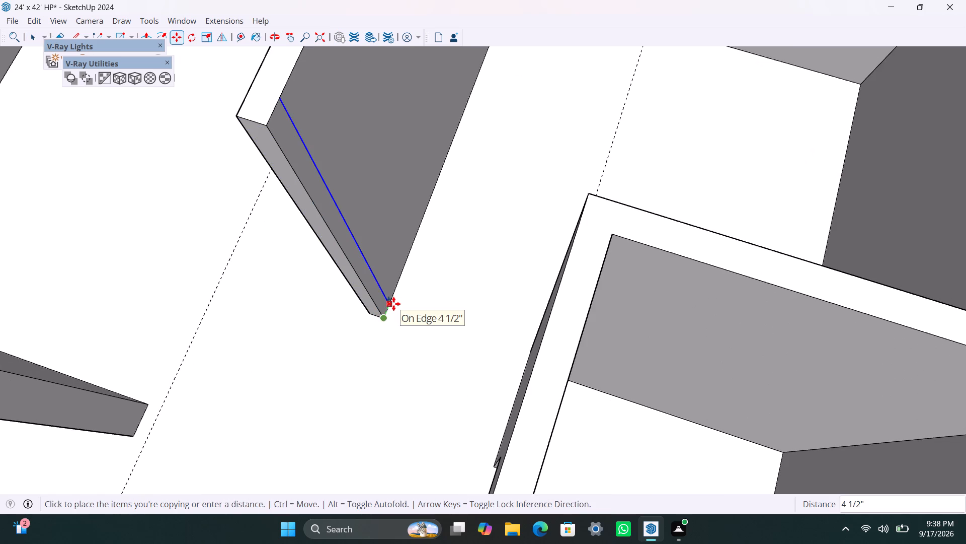
type("4.5\"")
key("Return")
key("space")
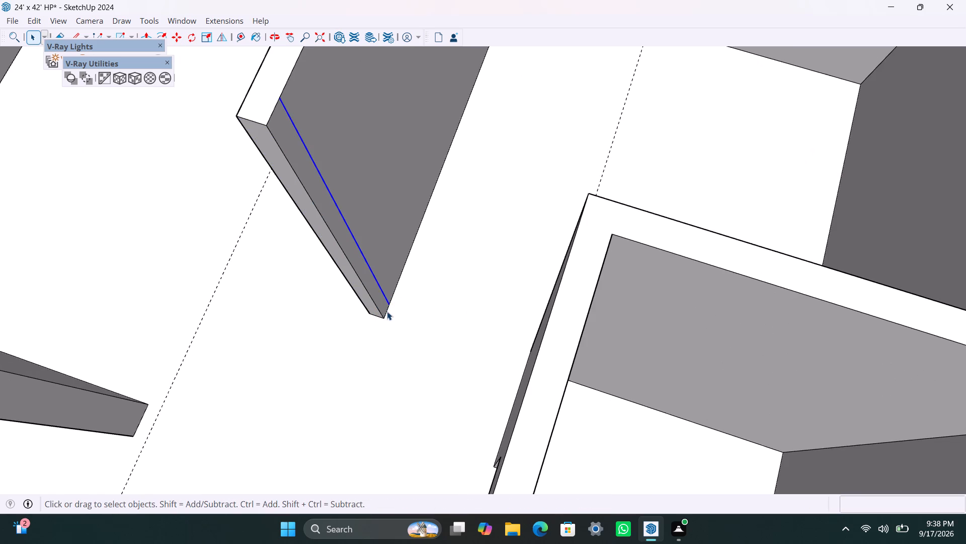
Check the gap between the return wall's marked end strip and the small side room's door wall with a linear dimension.
left_click(383, 300)
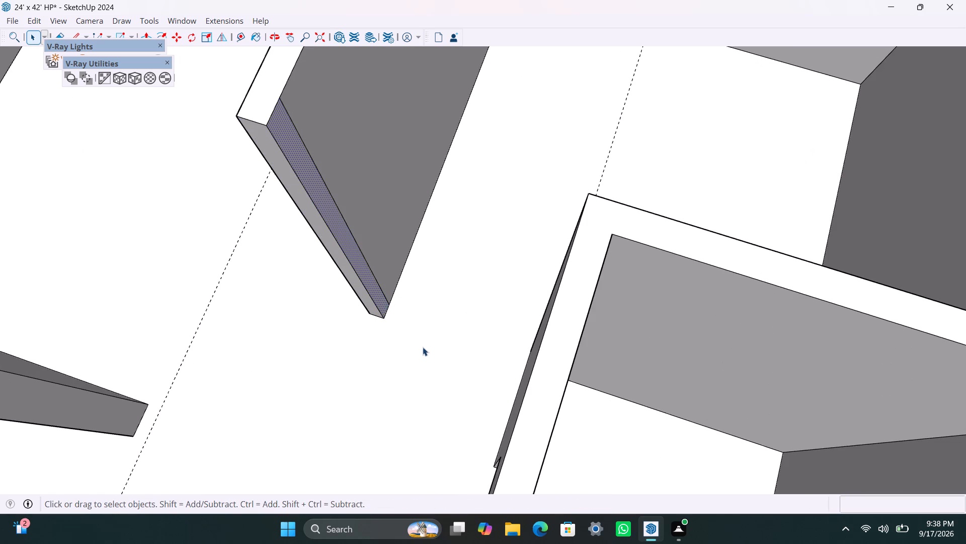
scroll(372, 392, "down", 2)
middle_click_drag(379, 415, 435, 422)
key("d")
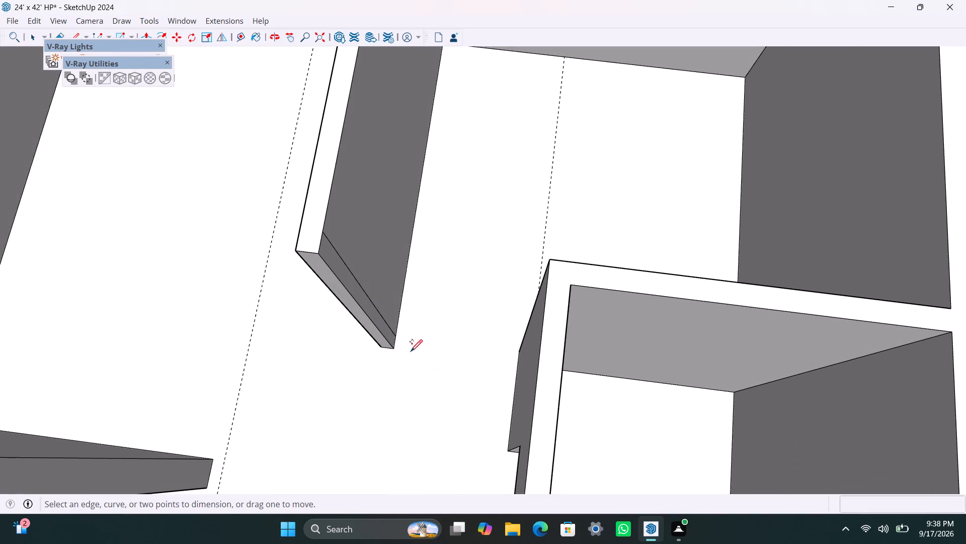
left_click_drag(398, 335, 404, 339)
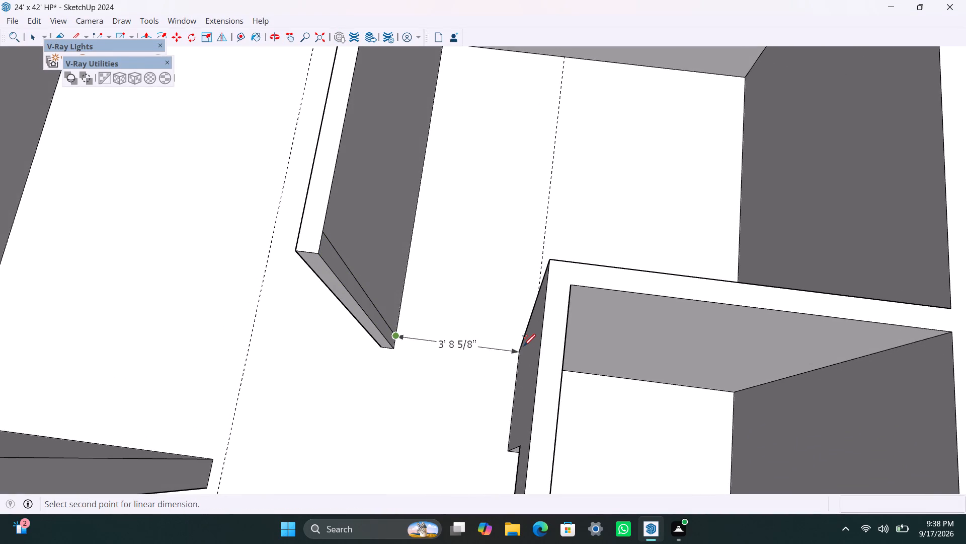
key("Escape")
key("space")
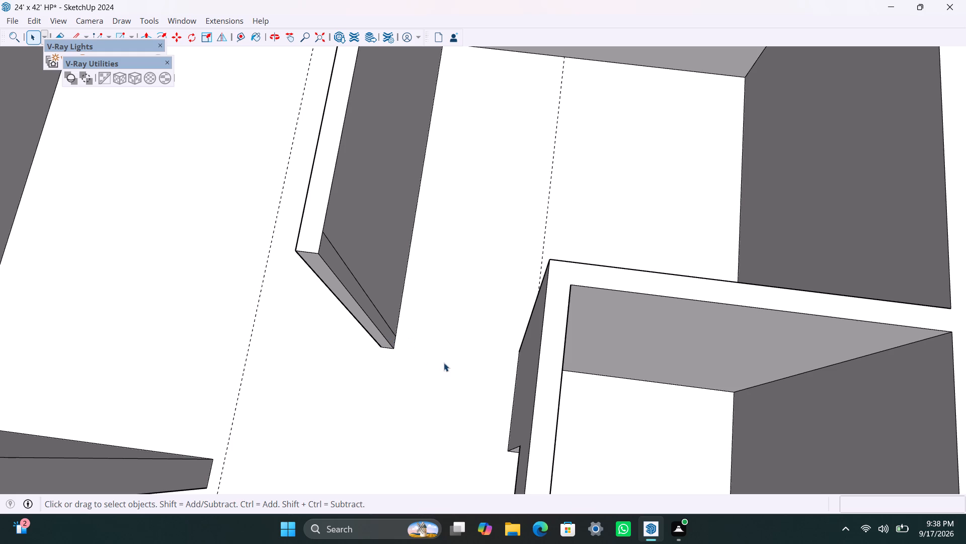
Place a guide 3' from the small side room's door wall, offset toward the return wall.
key("t")
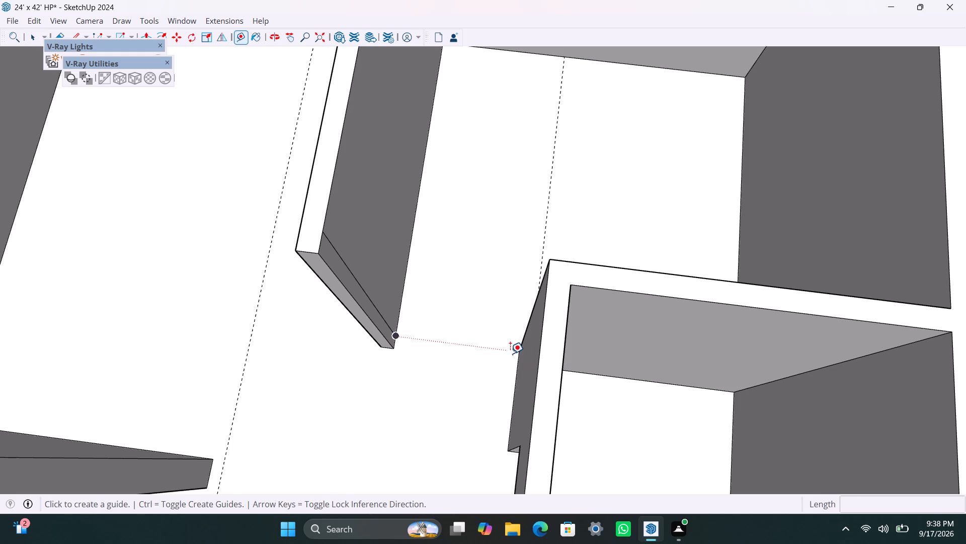
left_click(511, 395)
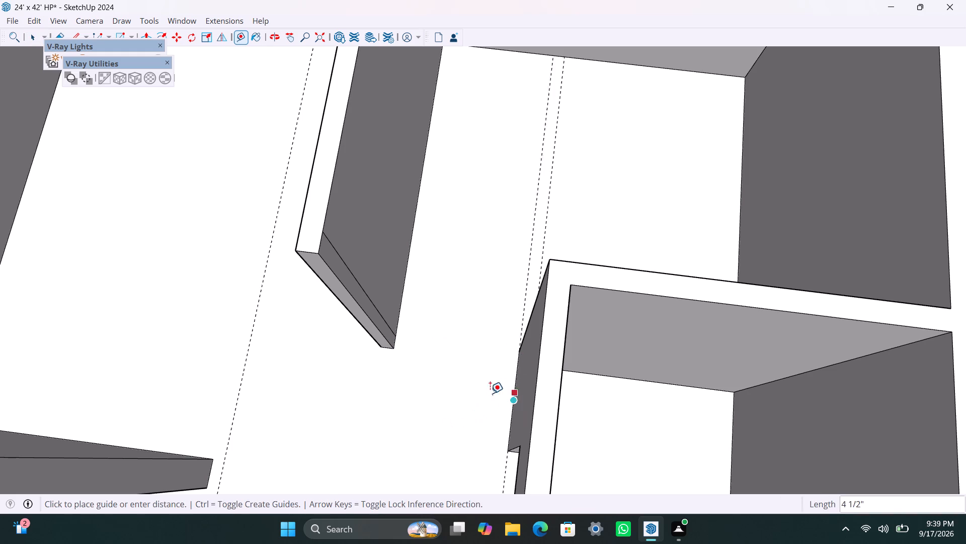
type("3'")
key("Return")
key("space")
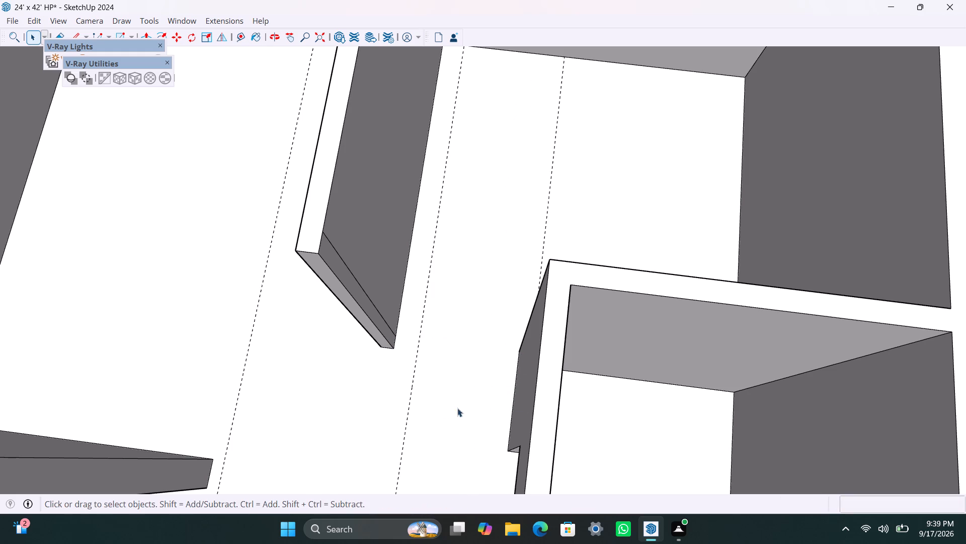
Push/pull the return wall's marked 4.5" end strip toward the small side room up to the 3' guide.
left_click(371, 311)
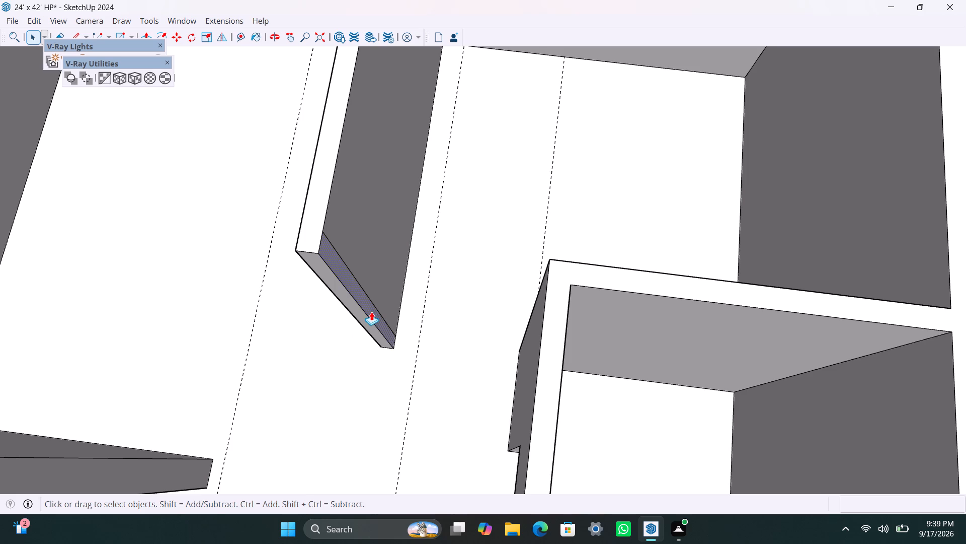
key("p")
left_click_drag(371, 312, 408, 417)
key("space")
Copy the top edge of the new wall stub's end face 3' down to mark the door header.
left_click(362, 252)
left_click(364, 257)
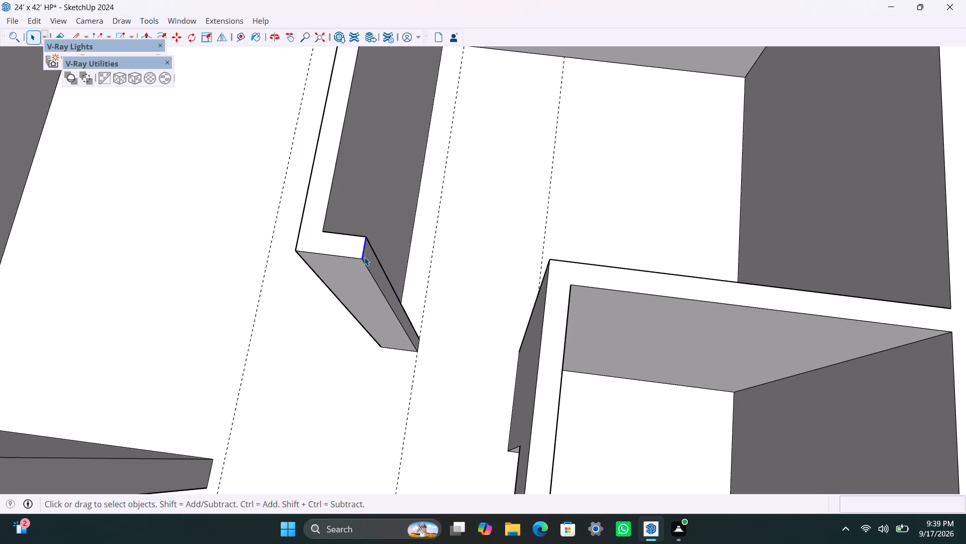
key("m")
left_click_drag(364, 257, 367, 272)
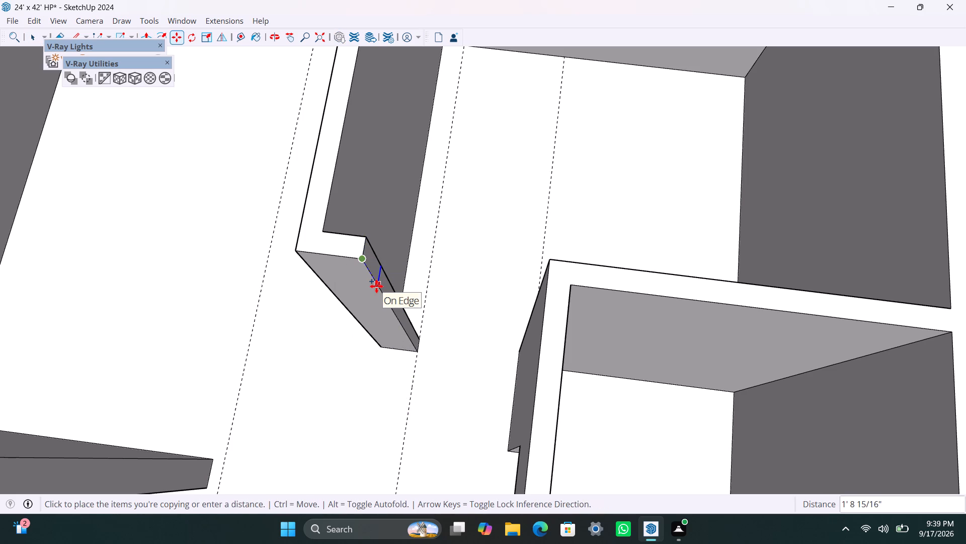
key("3")
key("apostrophe")
key("Return")
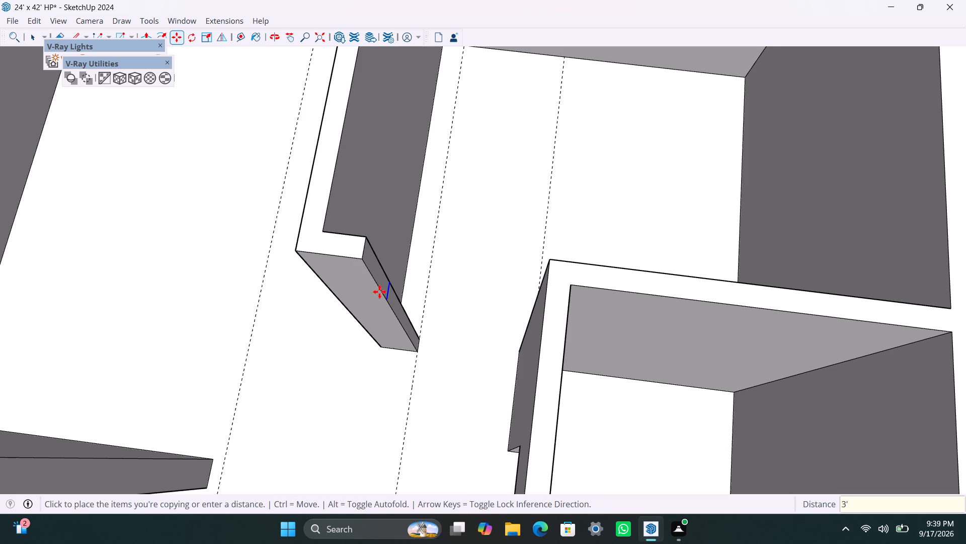
Push/pull the marked upper strip 3' across the opening to the small side room's wall, forming the door header.
key("space")
left_click(382, 280)
key("p")
left_click_drag(382, 280, 394, 280)
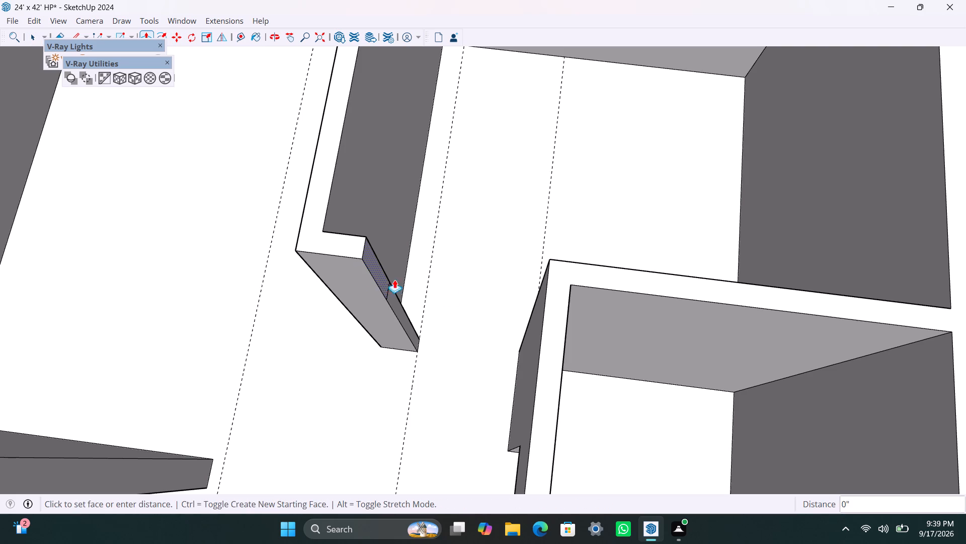
left_click_drag(394, 280, 547, 272)
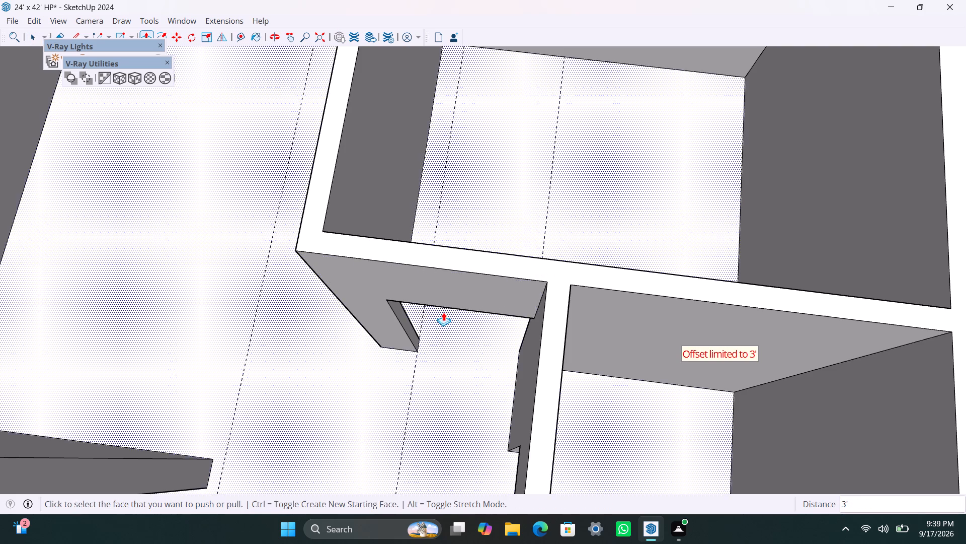
Mark a 4.5" strip on the end wall's inner face by copying the corner's vertical edge 10' along it and again 4.5" further.
scroll(385, 311, "down", 10)
middle_click_drag(319, 360, 766, 261)
scroll(355, 309, "down", 4)
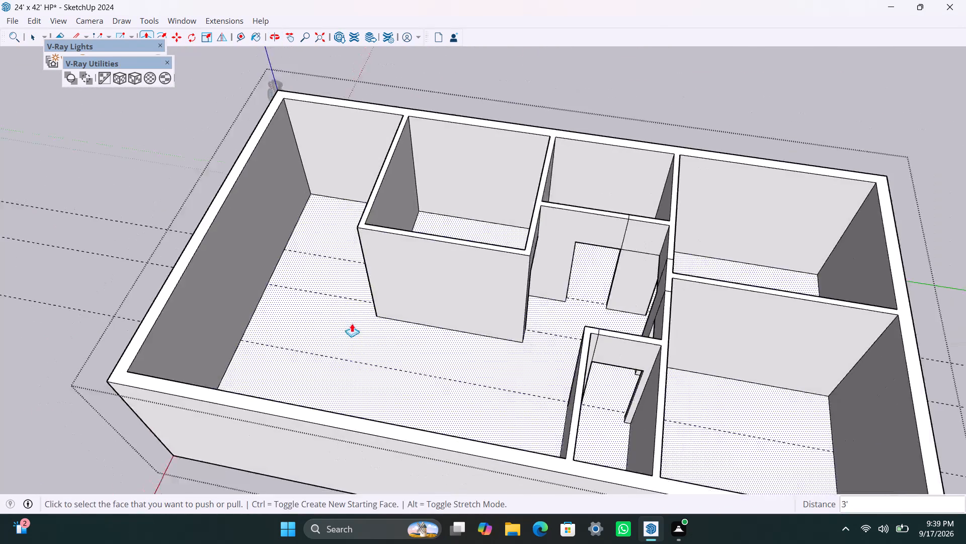
middle_click_drag(342, 327, 485, 345)
scroll(418, 355, "up", 2)
middle_click_drag(353, 341, 420, 341, "shift")
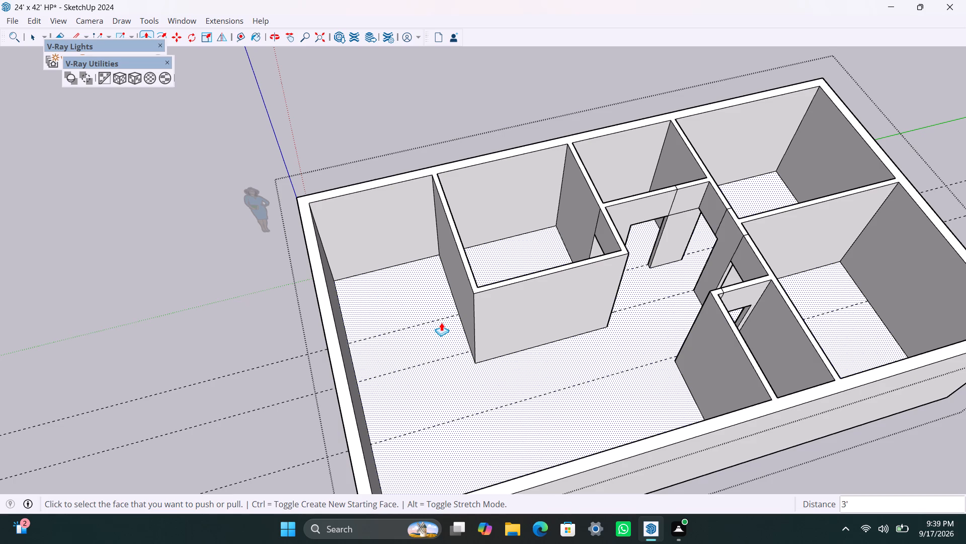
scroll(466, 353, "up", 1)
middle_click_drag(499, 392, 503, 394)
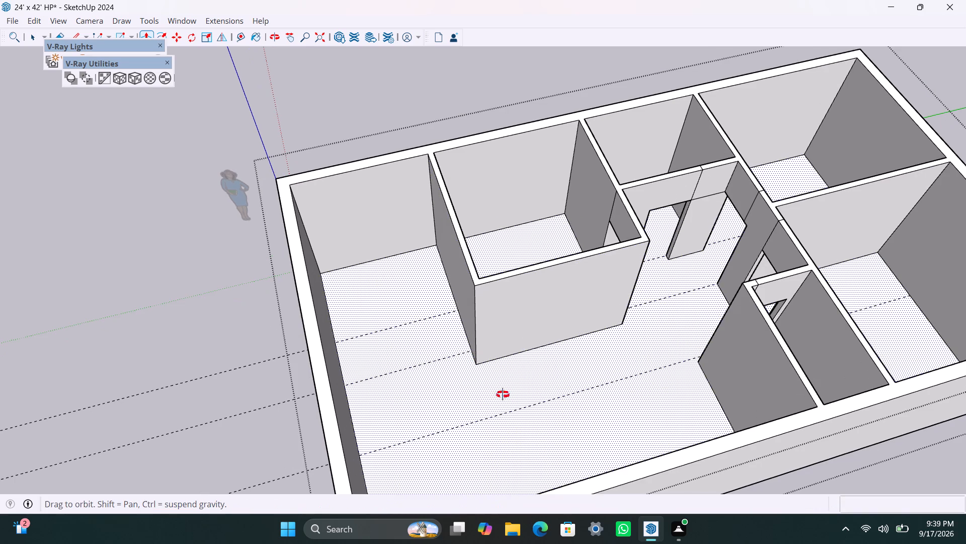
middle_click_drag(503, 394, 400, 443)
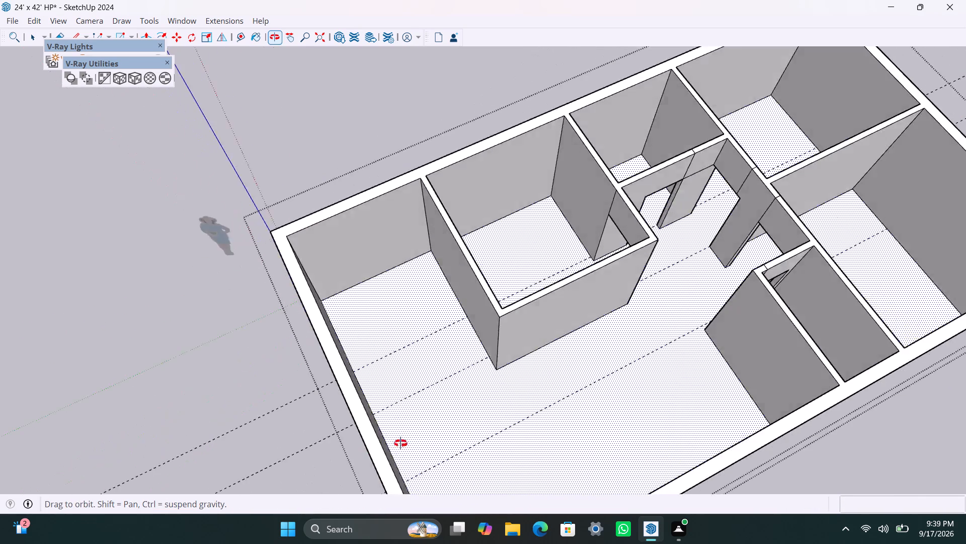
middle_click_drag(400, 443, 304, 428)
key("space")
left_click(353, 162)
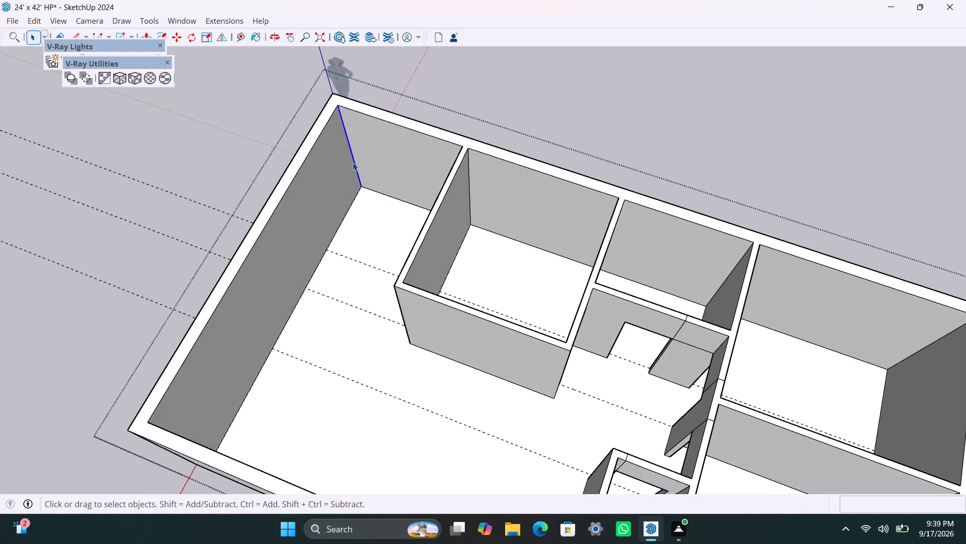
key("m")
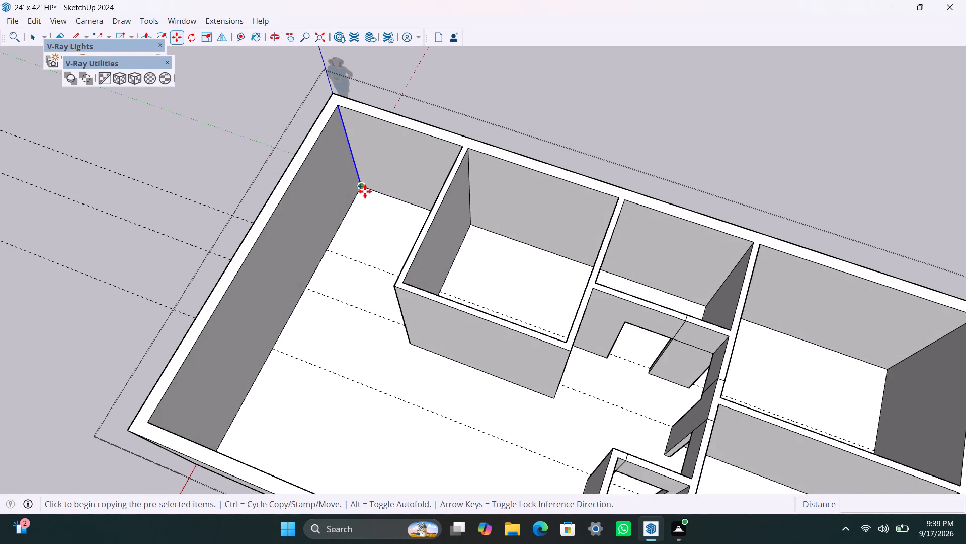
left_click_drag(365, 191, 363, 196)
type("10'")
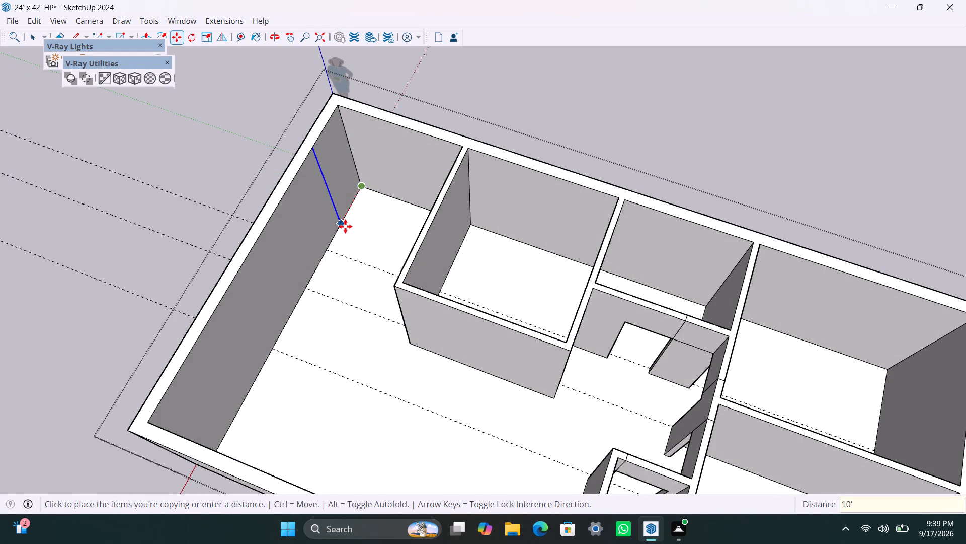
key("Return")
left_click_drag(303, 291, 301, 296)
type("4.5\"")
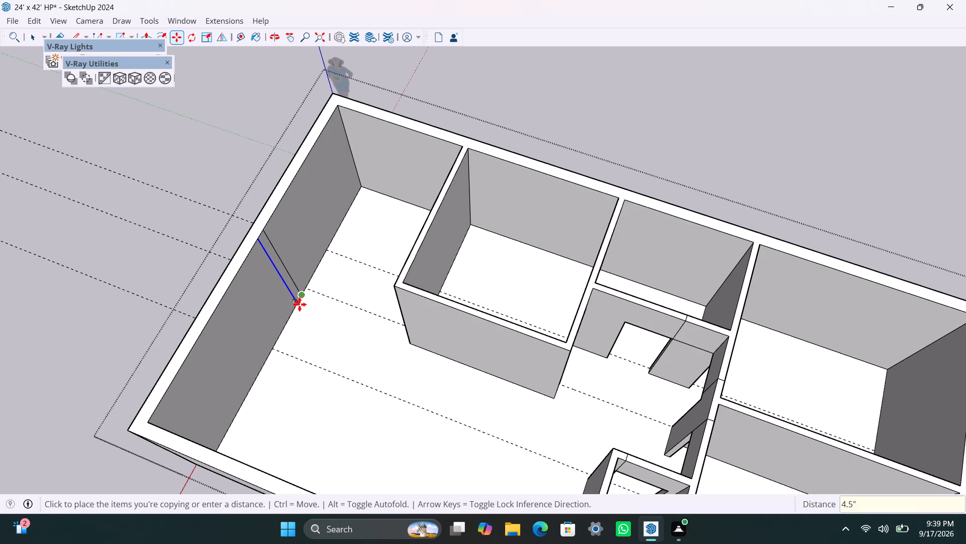
key("Return")
key("space")
Copy the walled-off room's outer corner edge 4.5" back along its side face that faces the marked end wall.
scroll(303, 290, "up", 4)
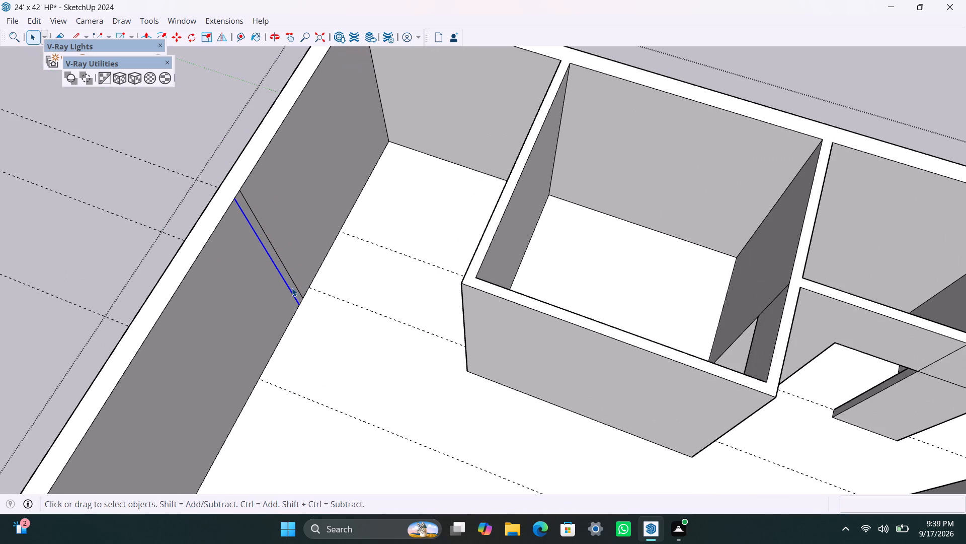
scroll(292, 286, "up", 1)
scroll(354, 370, "down", 2)
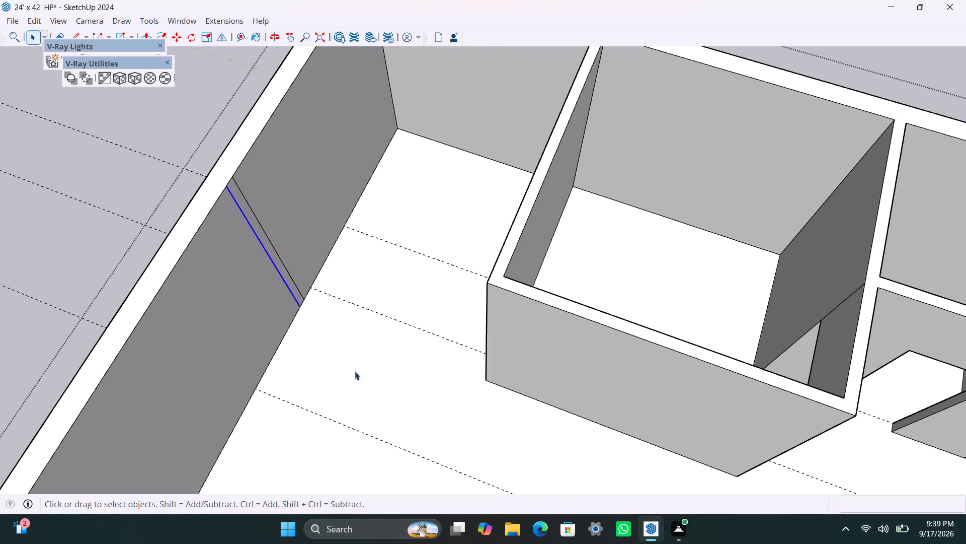
middle_click_drag(381, 388, 564, 380)
scroll(548, 322, "up", 2)
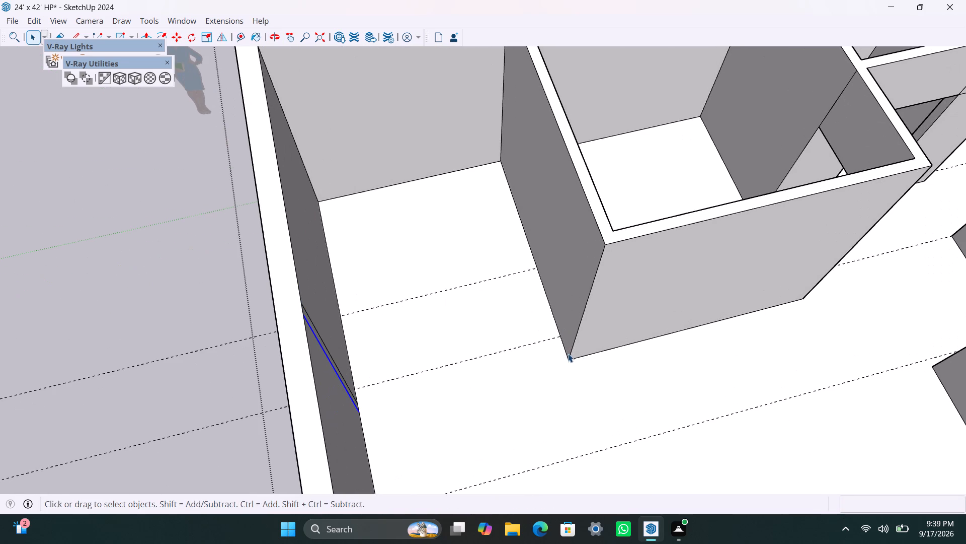
left_click(570, 356)
key("m")
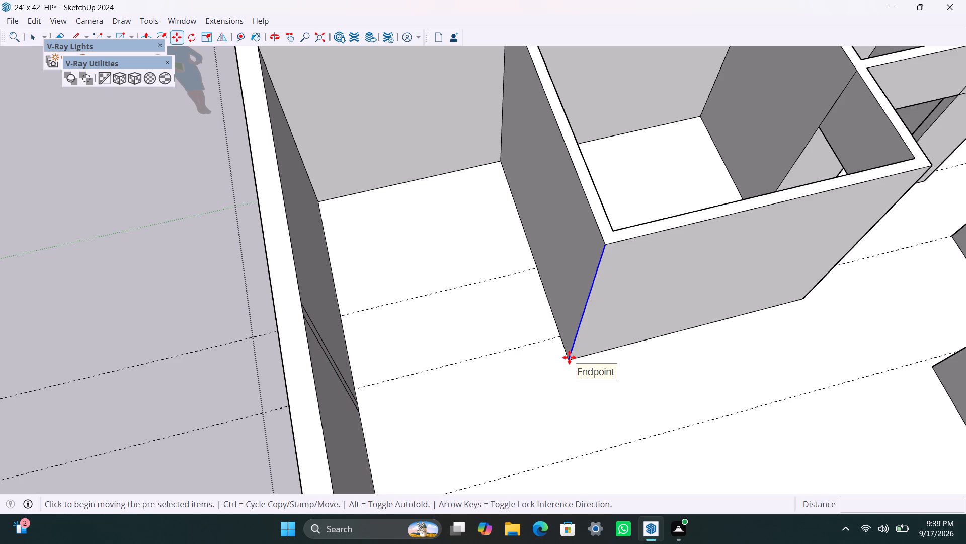
left_click(569, 357)
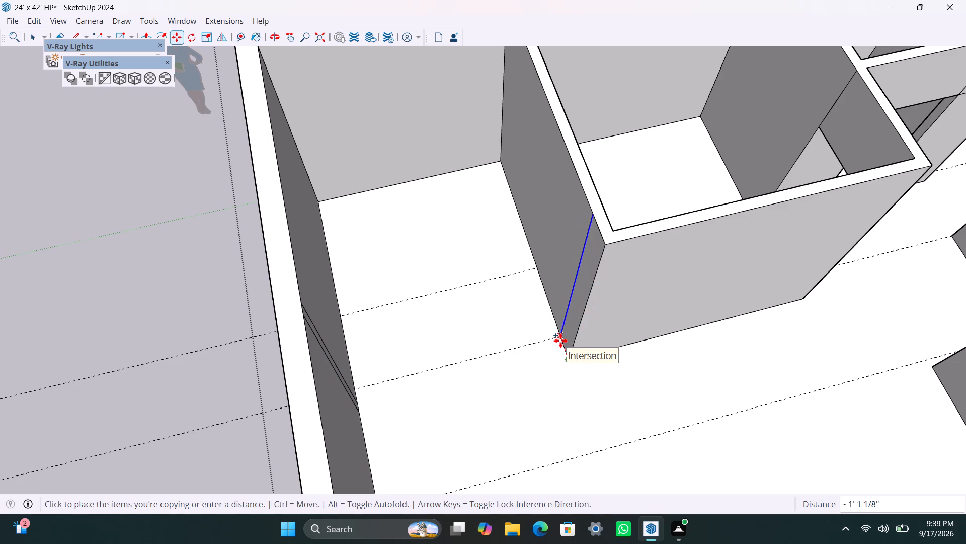
type("4.5\"")
key("Return")
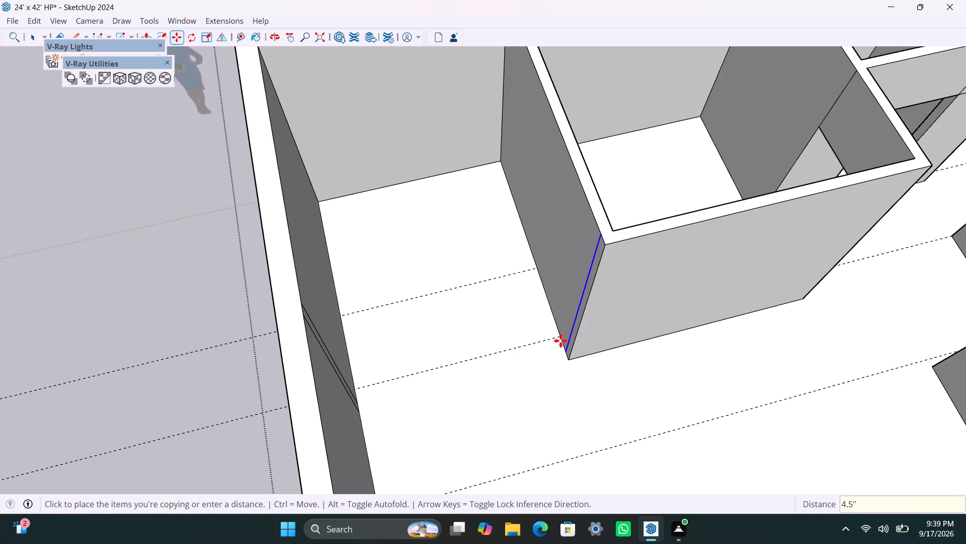
Push/pull the 4.5" strip at the walled-off room's corner 1' toward the end wall.
key("space")
scroll(562, 331, "up", 4)
left_click(573, 360)
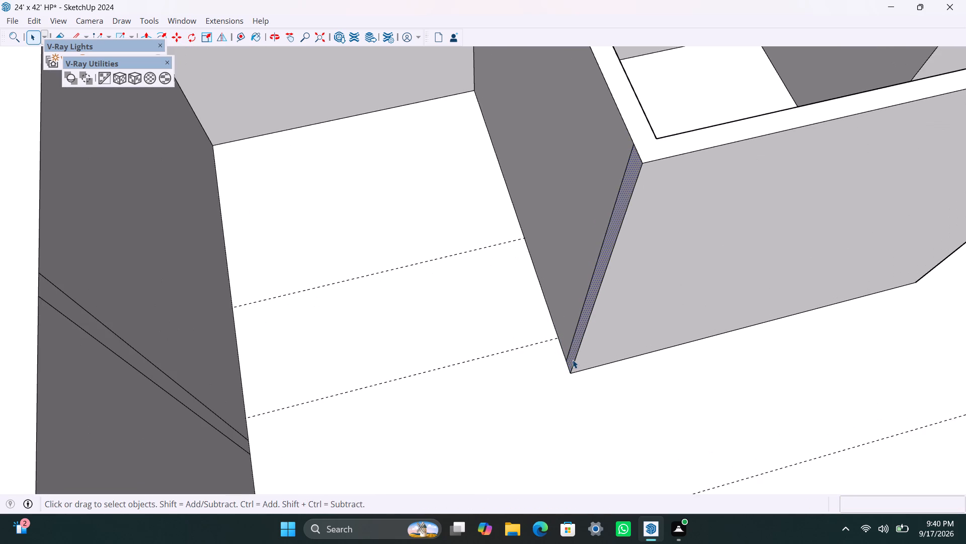
key("p")
left_click_drag(573, 358, 529, 374)
type("1'")
key("Return")
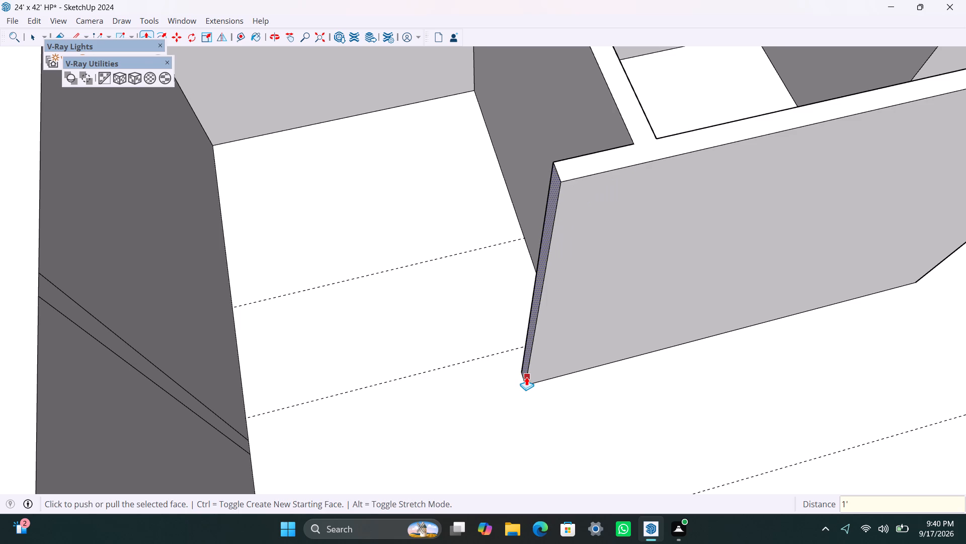
key("space")
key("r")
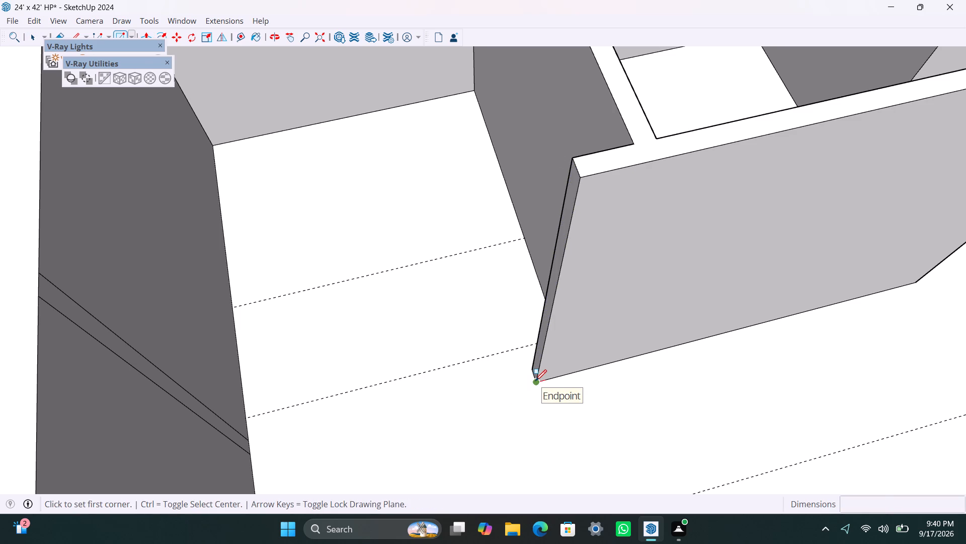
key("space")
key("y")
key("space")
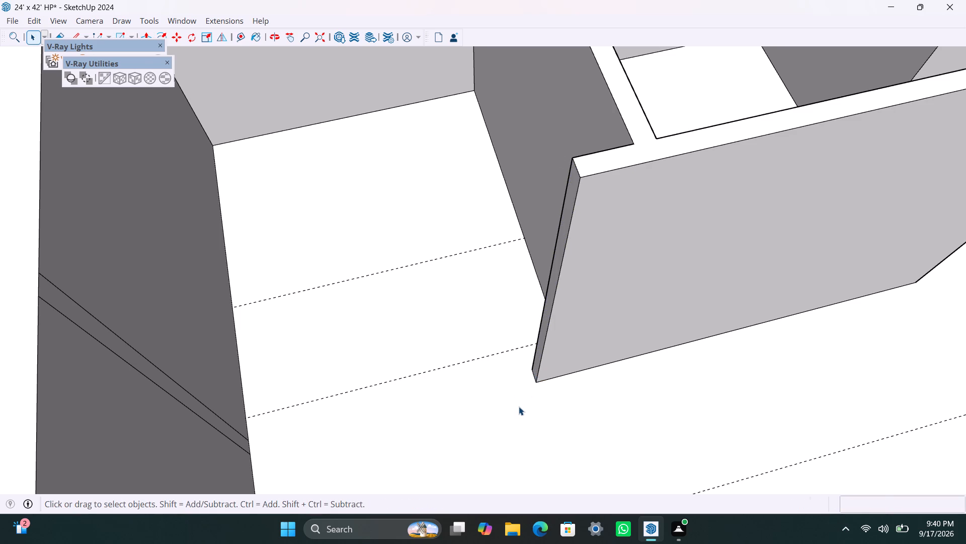
Place a guide 3' from the end of the new 1' wall stub, toward the end wall.
type("T")
scroll(526, 382, "up", 6)
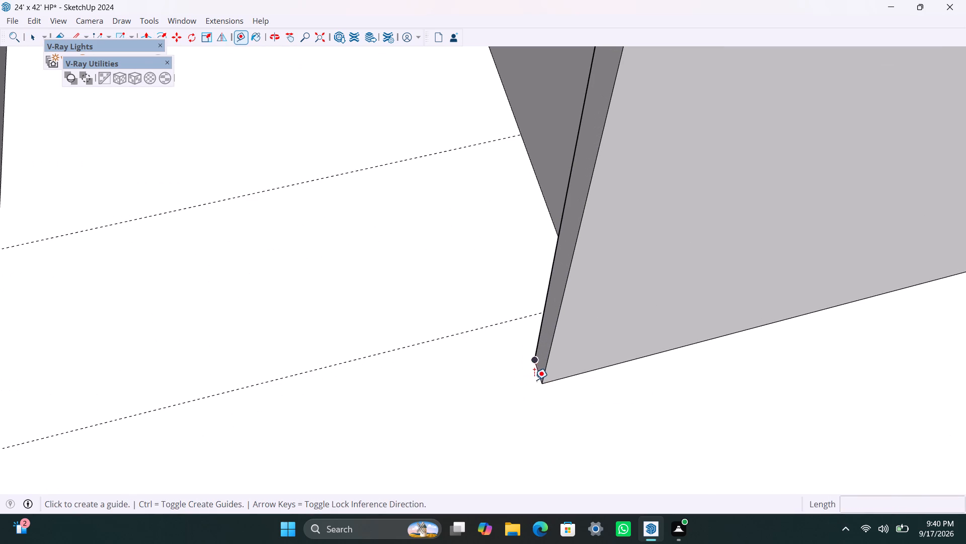
left_click(536, 376)
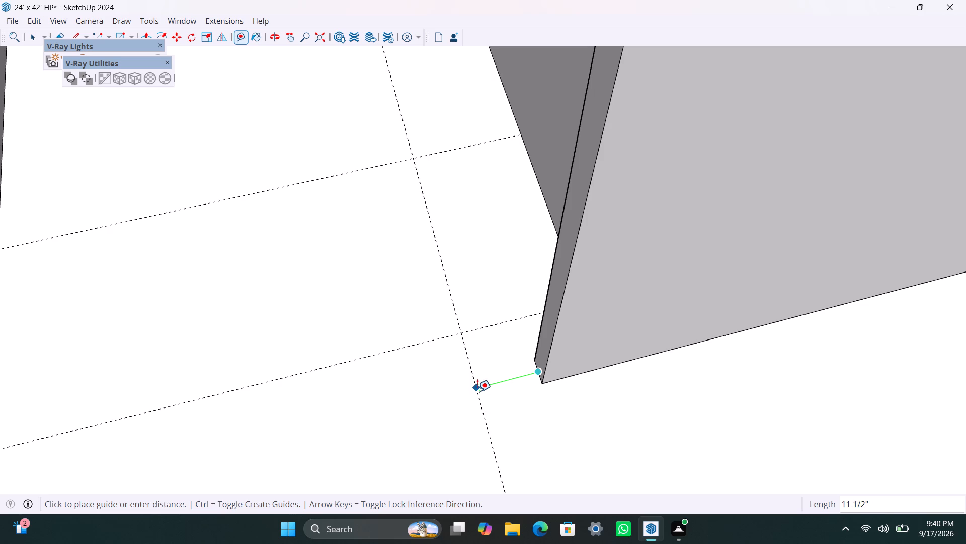
type("3'")
key("Return")
key("space")
Push/pull the end wall's 4.5" strip 4' 10 1/2" to the 3' guide, forming a partition beside the door opening.
scroll(437, 332, "down", 13)
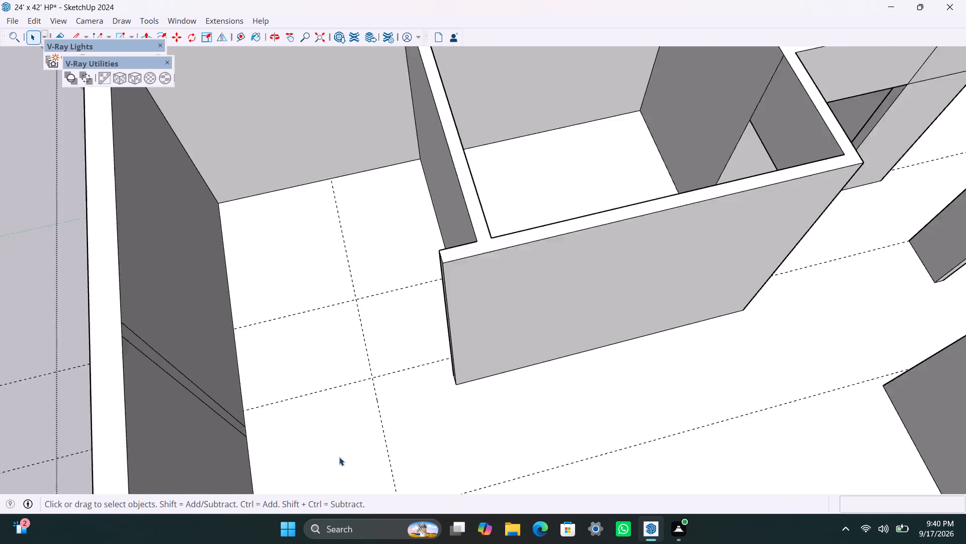
scroll(246, 418, "up", 2)
middle_click_drag(265, 450, 181, 449)
scroll(221, 371, "up", 3)
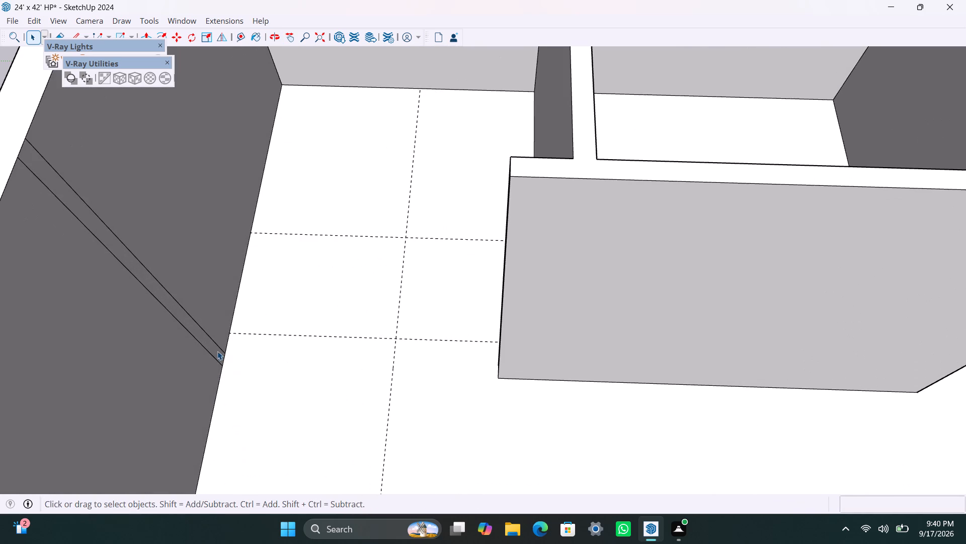
left_click(217, 351)
key("p")
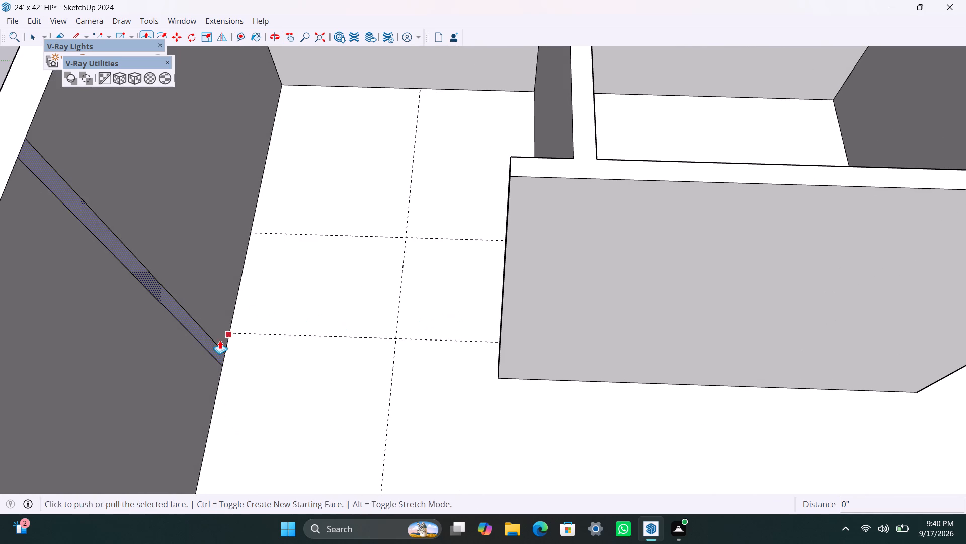
left_click_drag(216, 344, 387, 440)
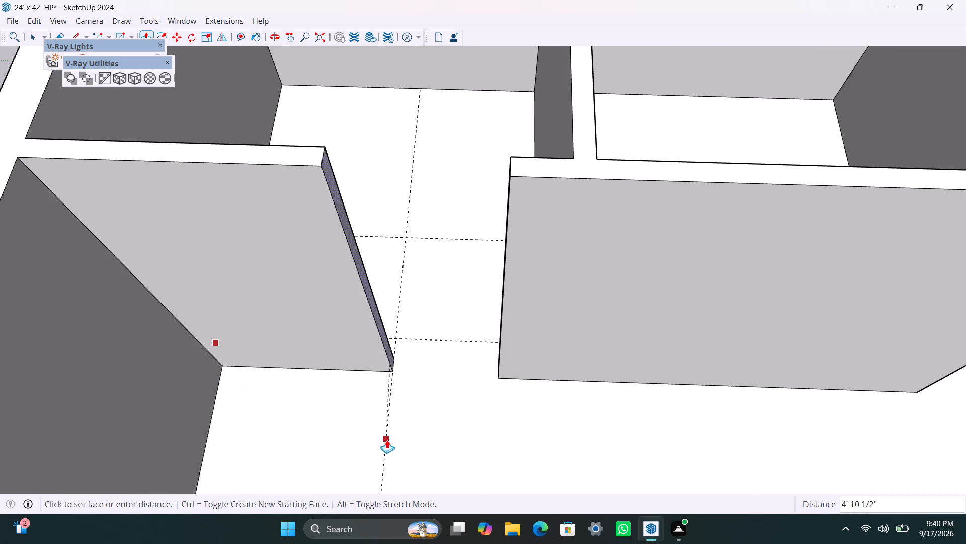
left_click_drag(387, 440, 386, 440)
key("space")
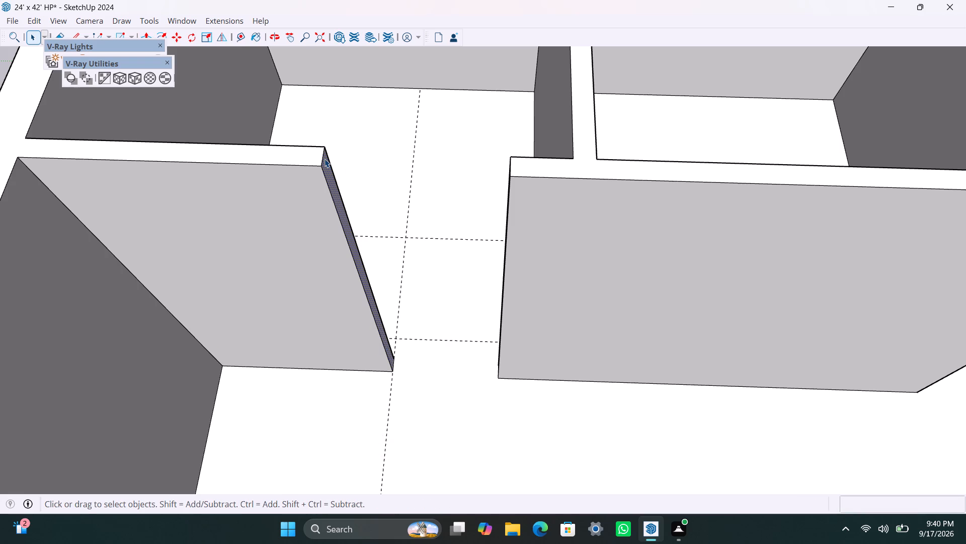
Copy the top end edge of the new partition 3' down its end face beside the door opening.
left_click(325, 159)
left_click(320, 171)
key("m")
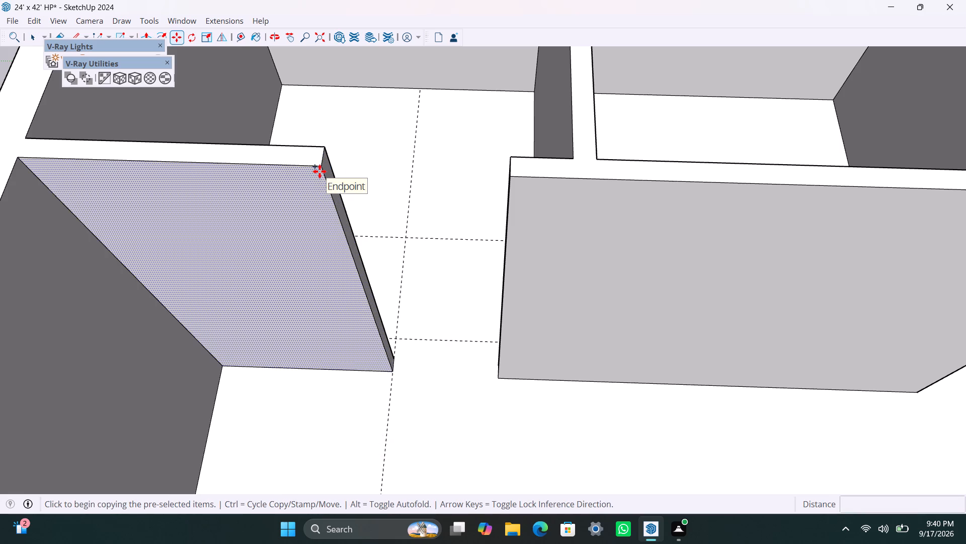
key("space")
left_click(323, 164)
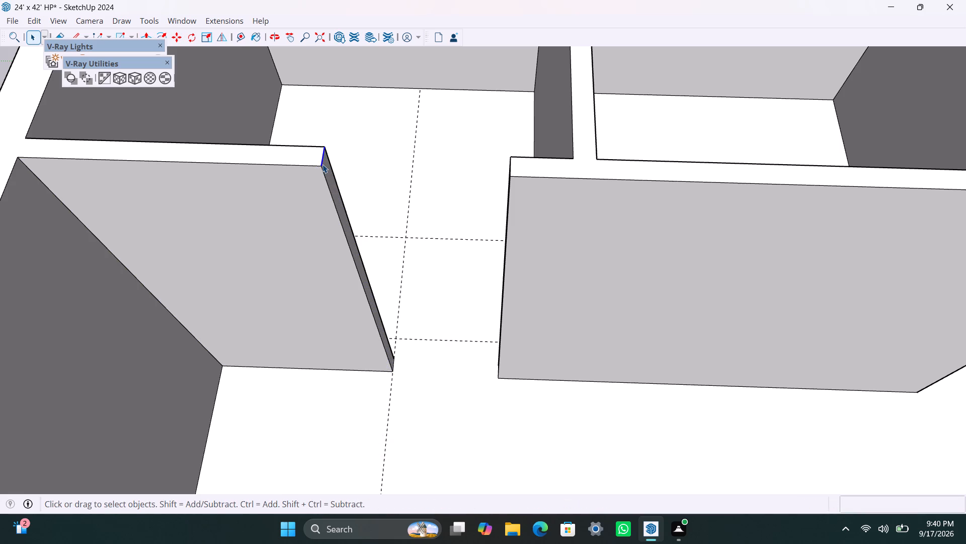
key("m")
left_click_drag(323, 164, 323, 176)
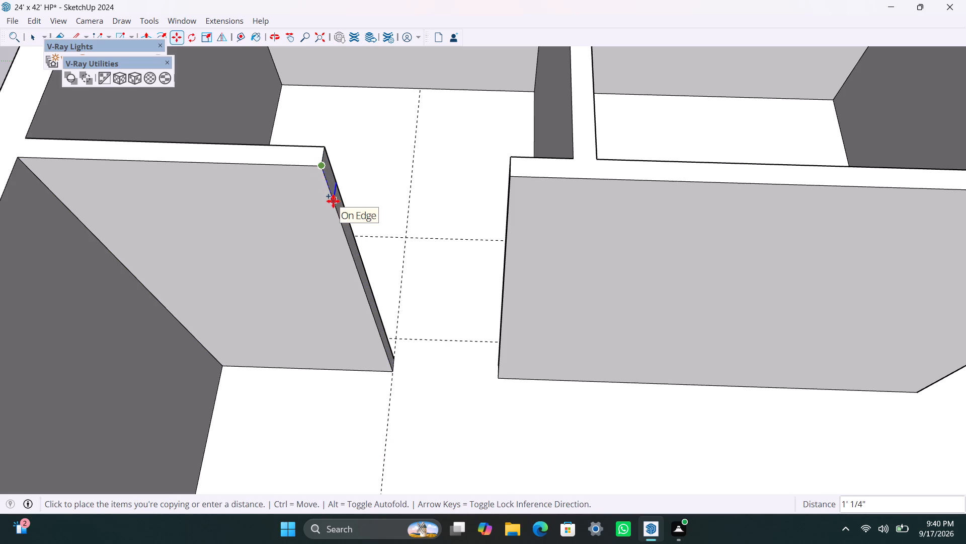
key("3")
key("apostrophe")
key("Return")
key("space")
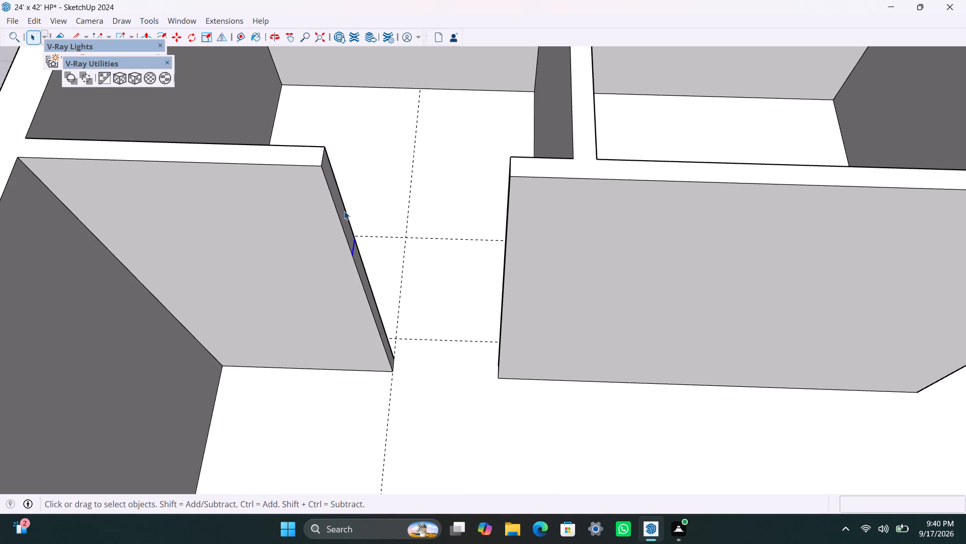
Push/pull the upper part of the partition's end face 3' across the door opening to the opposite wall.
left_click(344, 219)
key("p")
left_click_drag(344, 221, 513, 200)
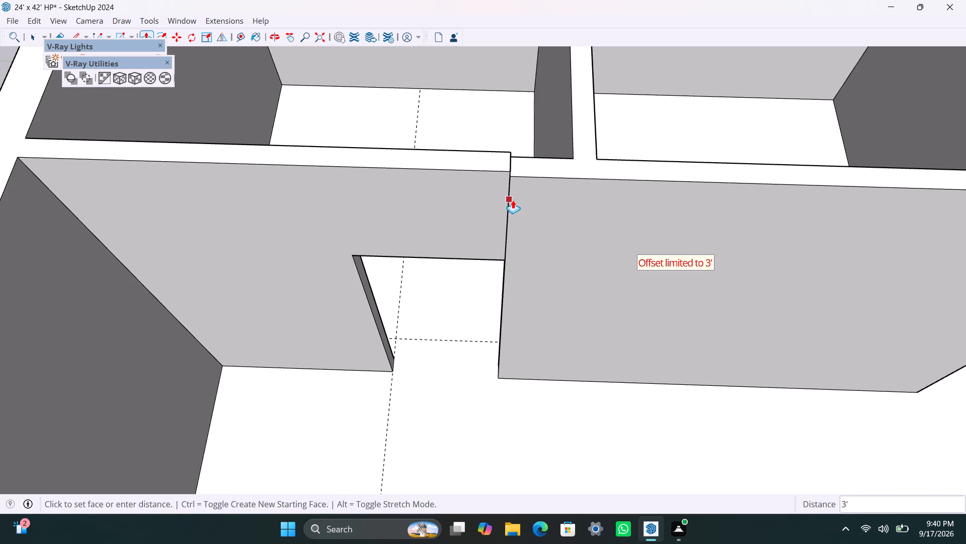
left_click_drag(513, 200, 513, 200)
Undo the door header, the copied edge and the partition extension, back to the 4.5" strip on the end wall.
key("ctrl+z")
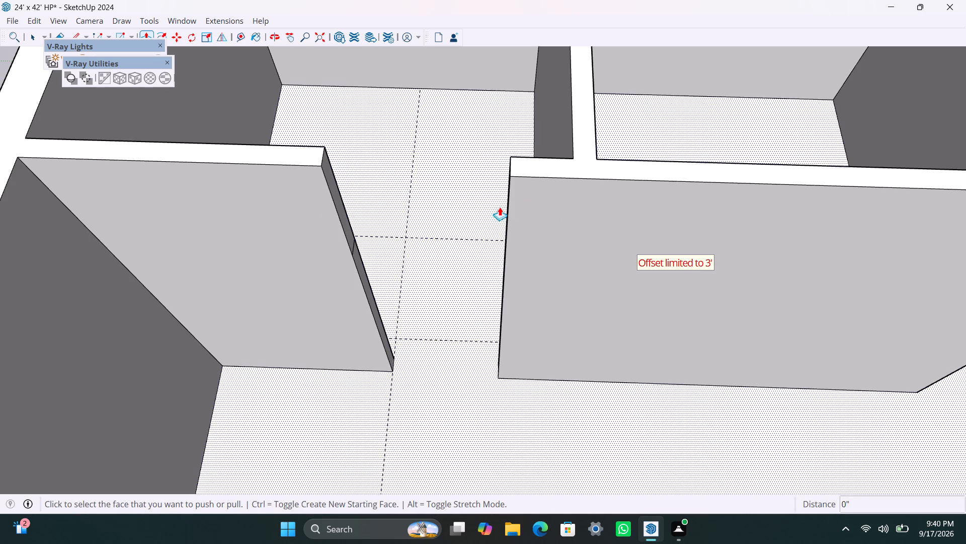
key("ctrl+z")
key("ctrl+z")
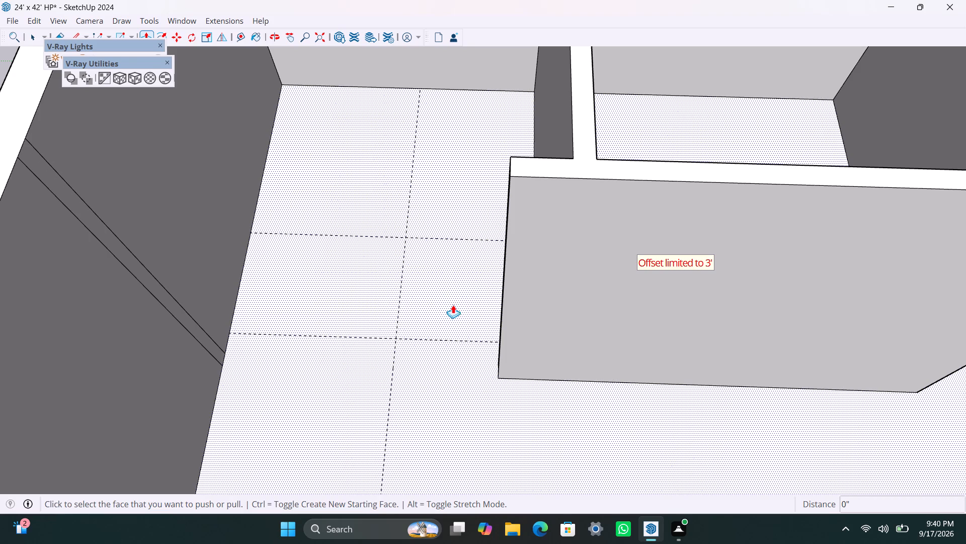
Push/pull the end wall's 4.5" strip 4' 10 1/2" to the 3' guide, re-forming the partition beside the door opening.
key("space")
scroll(462, 255, "down", 2)
middle_click_drag(457, 282, 449, 315)
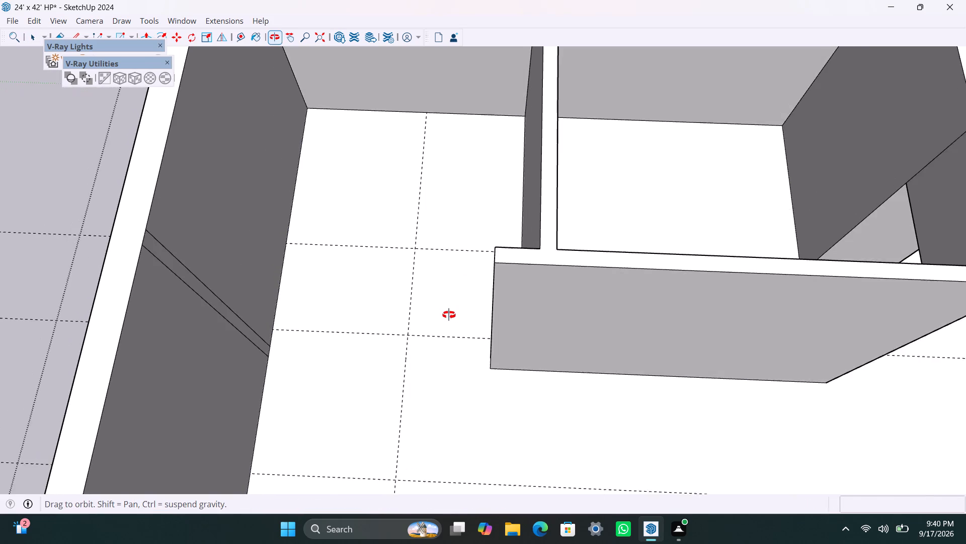
middle_click_drag(449, 315, 441, 319)
scroll(267, 346, "up", 1)
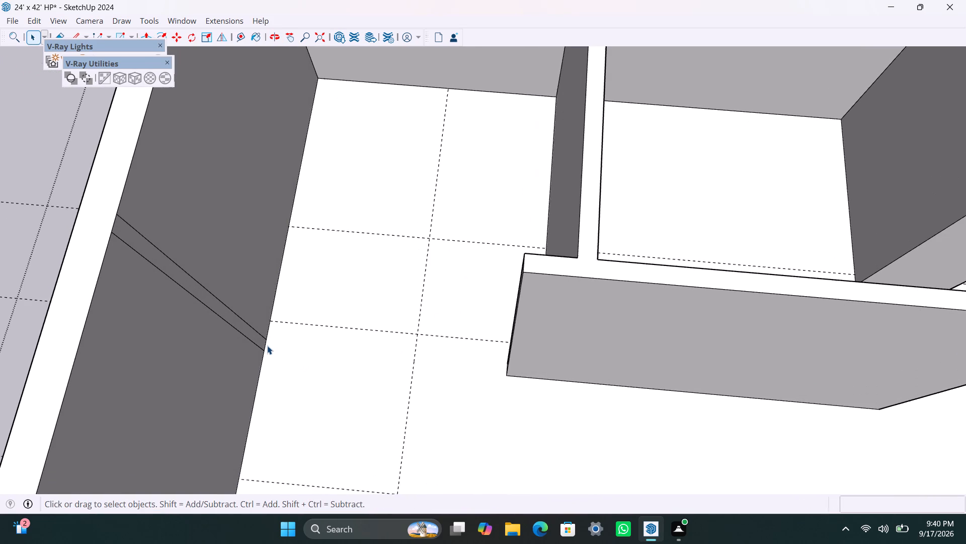
left_click(251, 336)
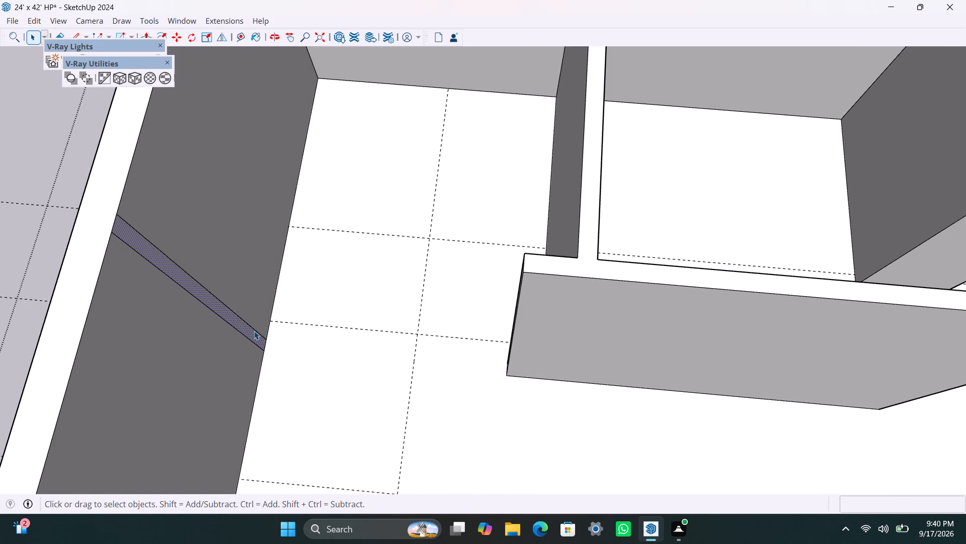
key("p")
left_click_drag(254, 331, 416, 372)
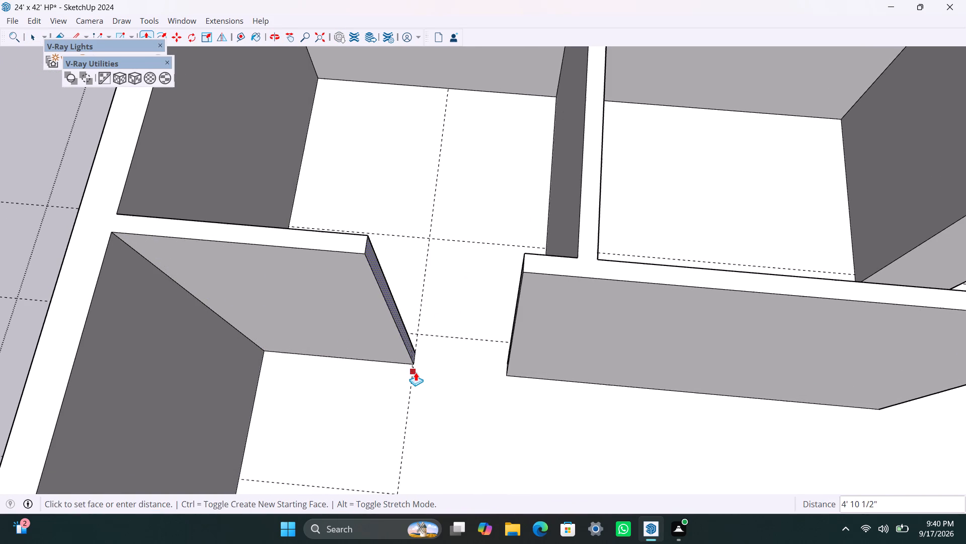
left_click_drag(416, 372, 415, 373)
key("space")
Push/pull the partition's face on the large open room side about 1 1/8", flush with the wall across the door opening.
left_click(368, 346)
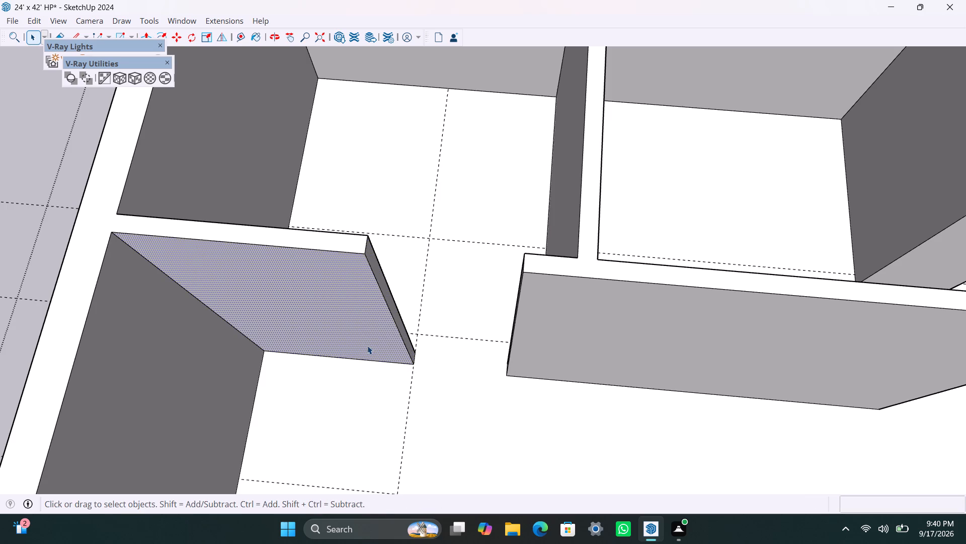
key("p")
left_click_drag(367, 344, 522, 351)
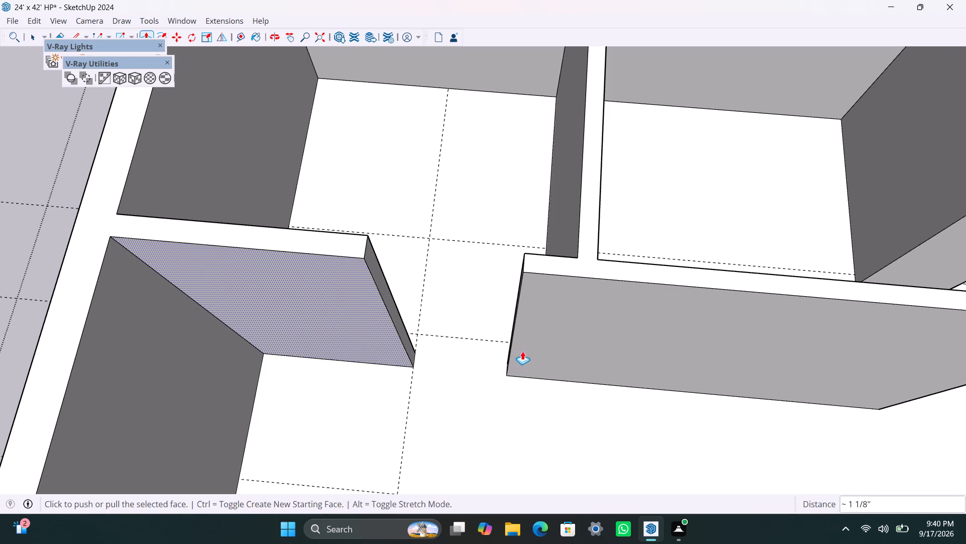
key("space")
Push/pull the partition's opposite face, on the corner room side, flush with the wall stub across the door opening.
middle_click_drag(402, 213, 351, 356)
left_click(327, 432)
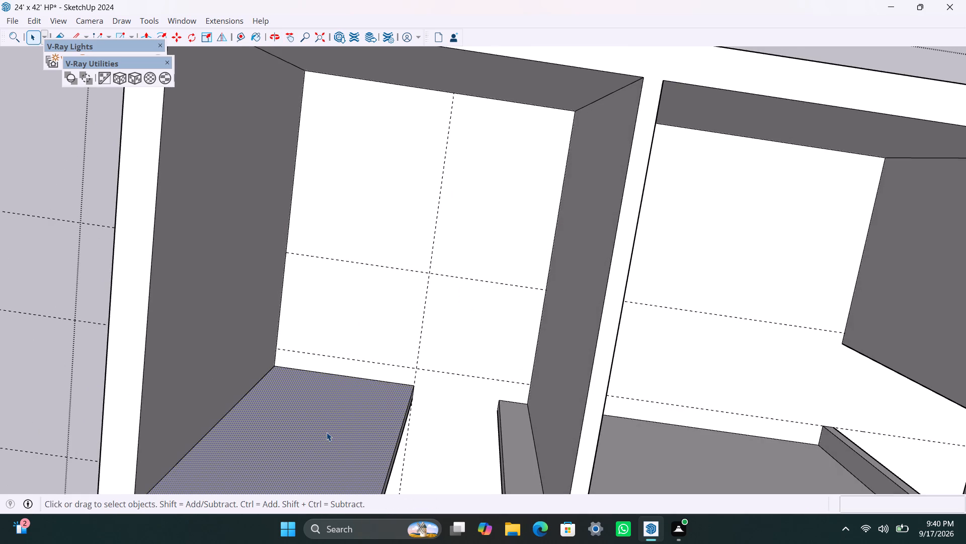
key("p")
left_click_drag(327, 432, 522, 471)
key("space")
Copy the partition's top end edge 3' down its end face at the door opening.
scroll(447, 414, "down", 3)
middle_click_drag(434, 415, 392, 181)
scroll(405, 388, "up", 2)
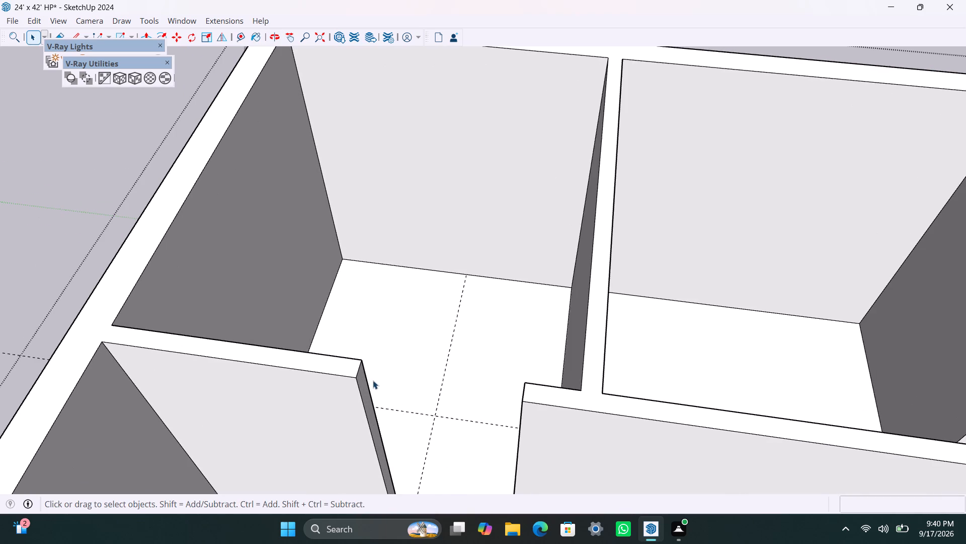
left_click(358, 368)
key("m")
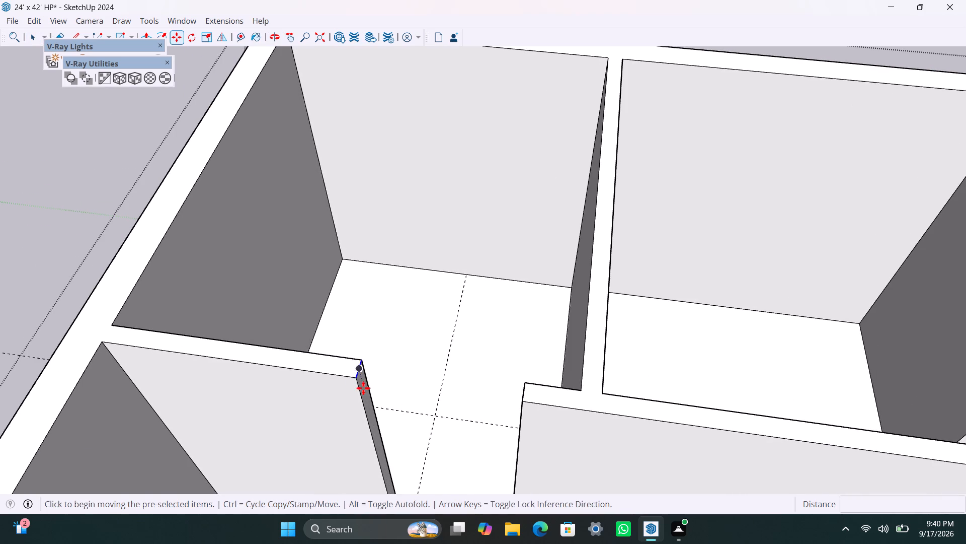
left_click_drag(359, 379, 358, 384)
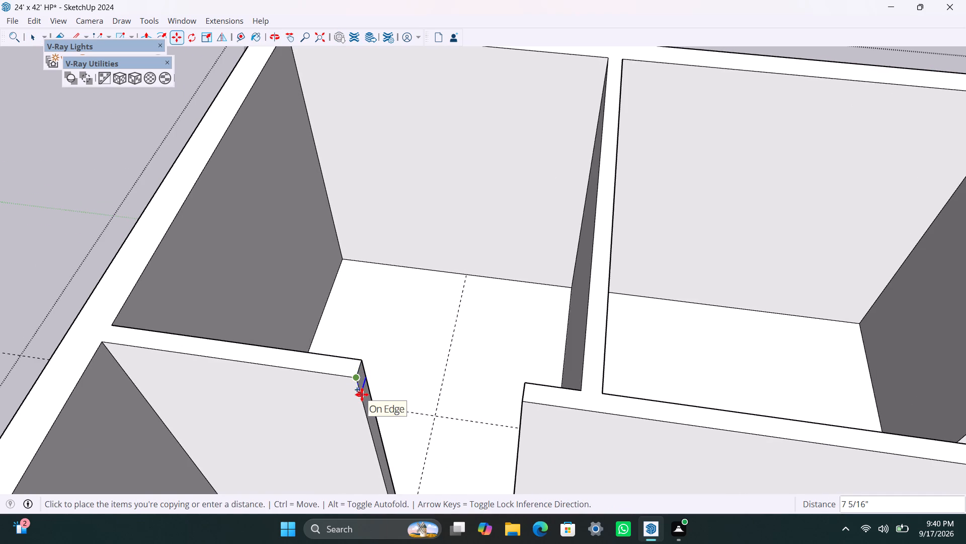
type("3'")
key("Return")
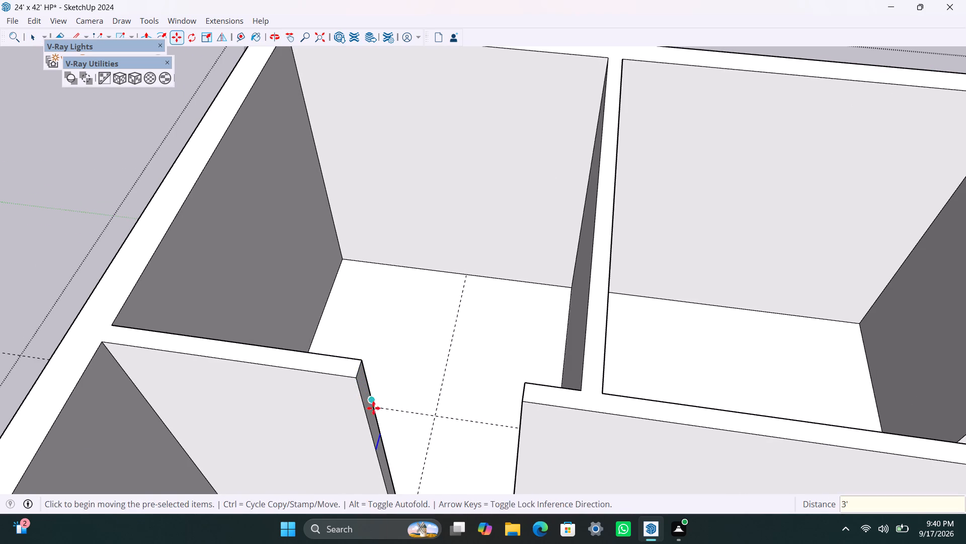
Push/pull the upper part of the partition's end face across the opening to the opposite wall, forming the door header.
key("space")
left_click(373, 415)
key("p")
left_click_drag(373, 417, 454, 424)
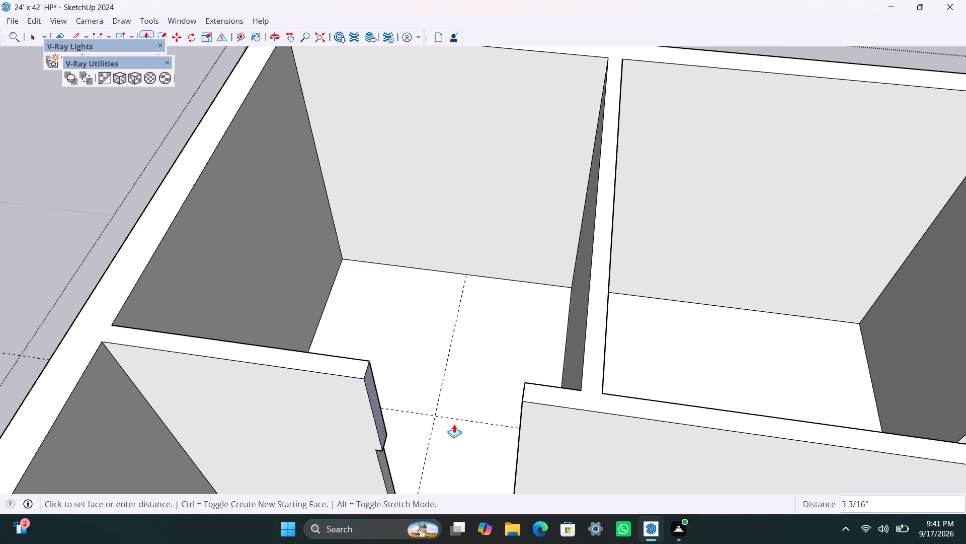
left_click_drag(454, 424, 525, 416)
scroll(428, 364, "down", 5)
middle_click_drag(418, 406, 422, 329)
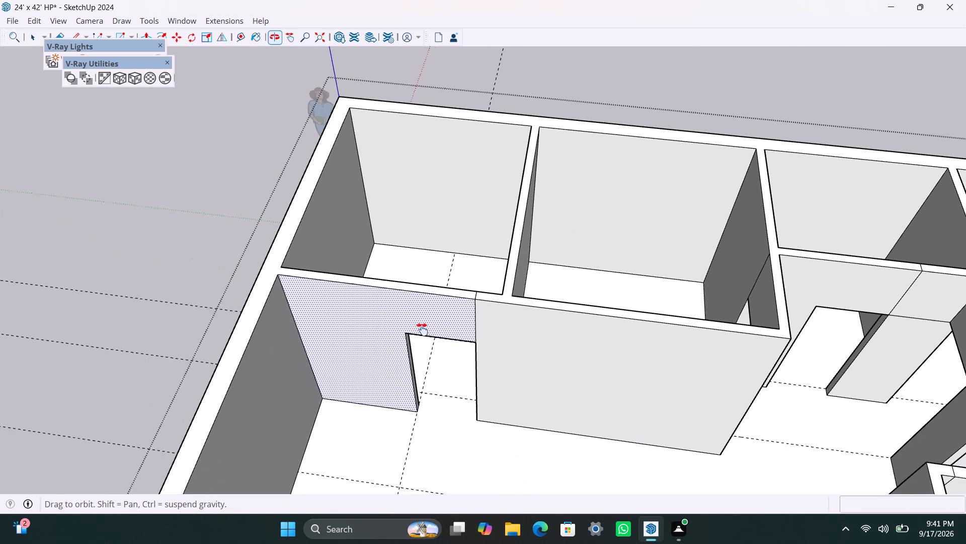
middle_click_drag(422, 329, 422, 329)
left_click(152, 306)
key("space")
left_click(163, 268)
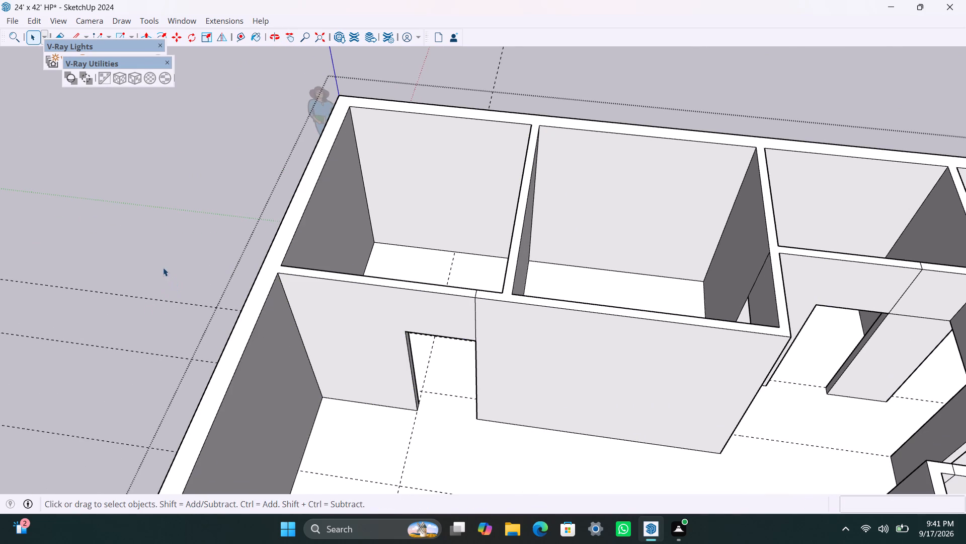
Copy the vertical corner edge between the end wall and the new partition 8'6" along the partition's large-room face.
scroll(265, 299, "down", 10)
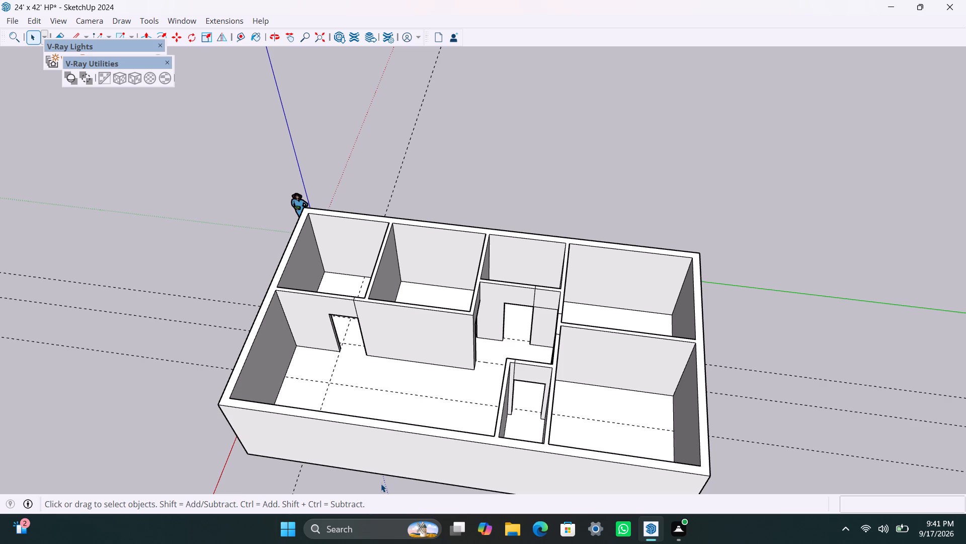
scroll(355, 429, "down", 1)
middle_click_drag(343, 394, 495, 404)
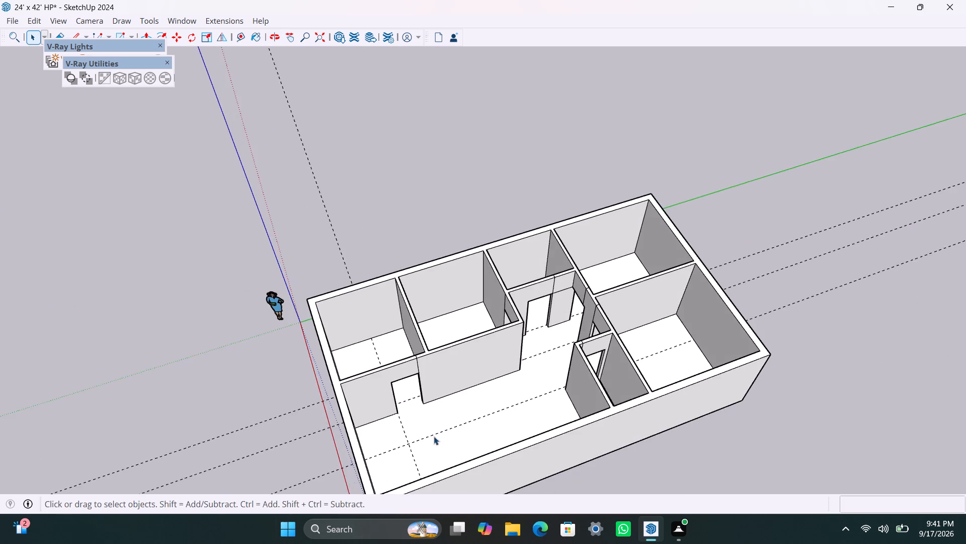
scroll(434, 436, "up", 1)
middle_click_drag(418, 442, 460, 319, "shift")
scroll(460, 319, "up", 1)
middle_click_drag(424, 345, 392, 370)
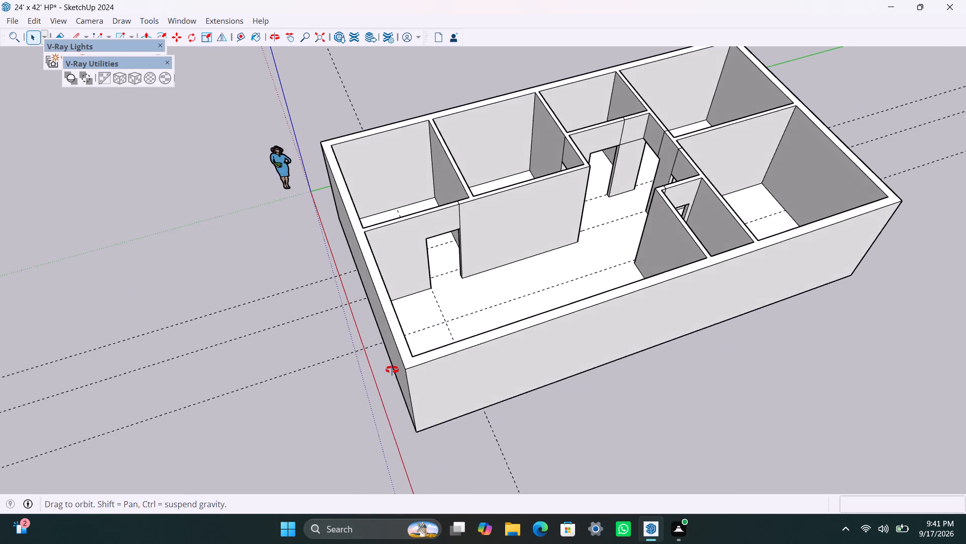
middle_click_drag(392, 370, 322, 396)
scroll(387, 305, "up", 4)
left_click(368, 263)
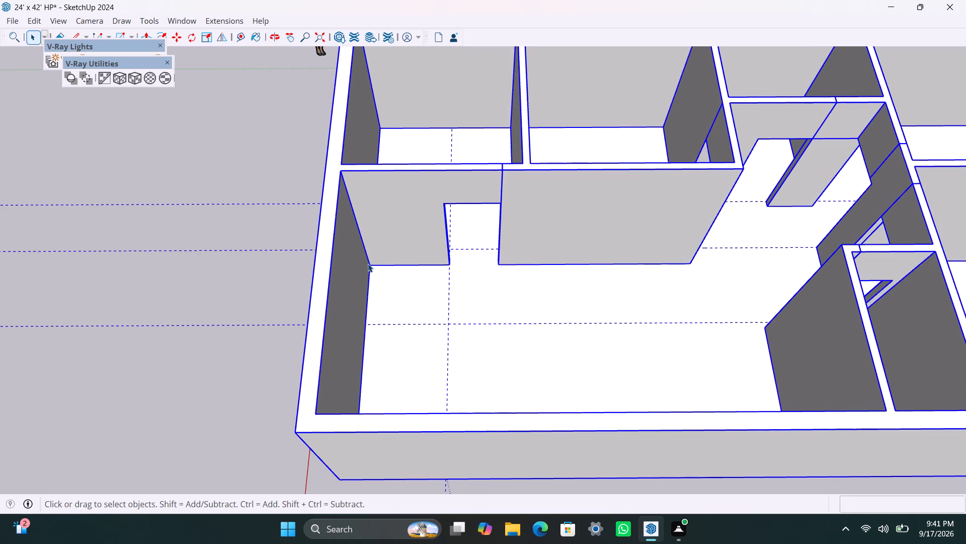
double_click(368, 263)
left_click(369, 256)
key("m")
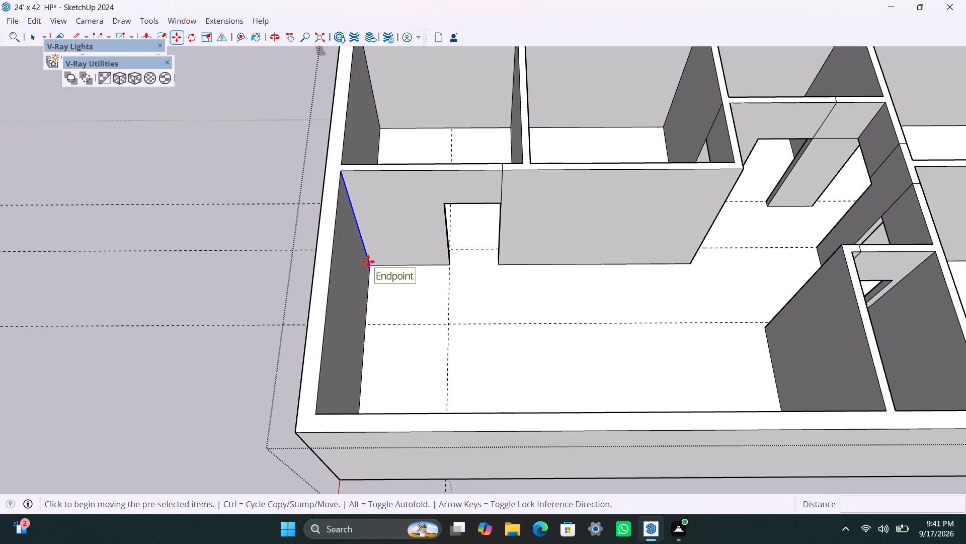
left_click(366, 265)
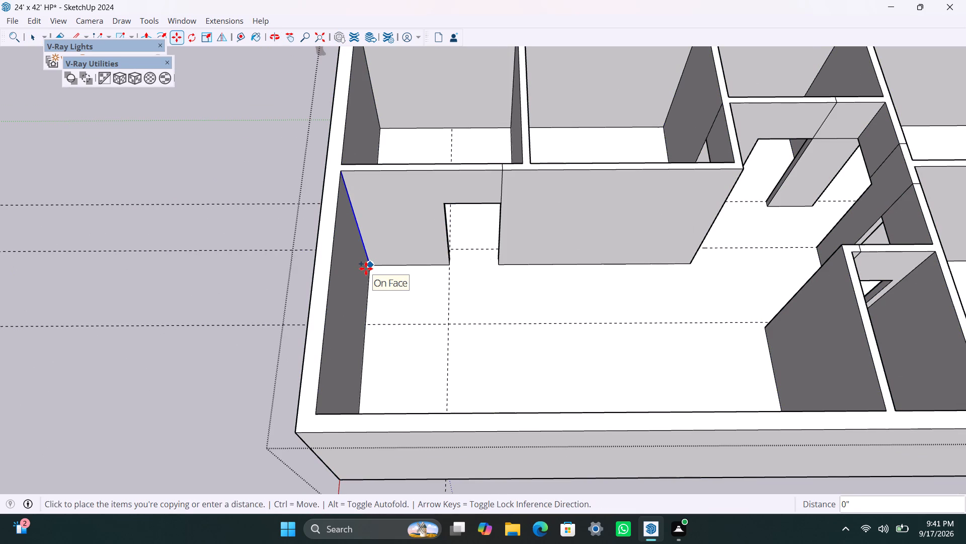
left_click(366, 268)
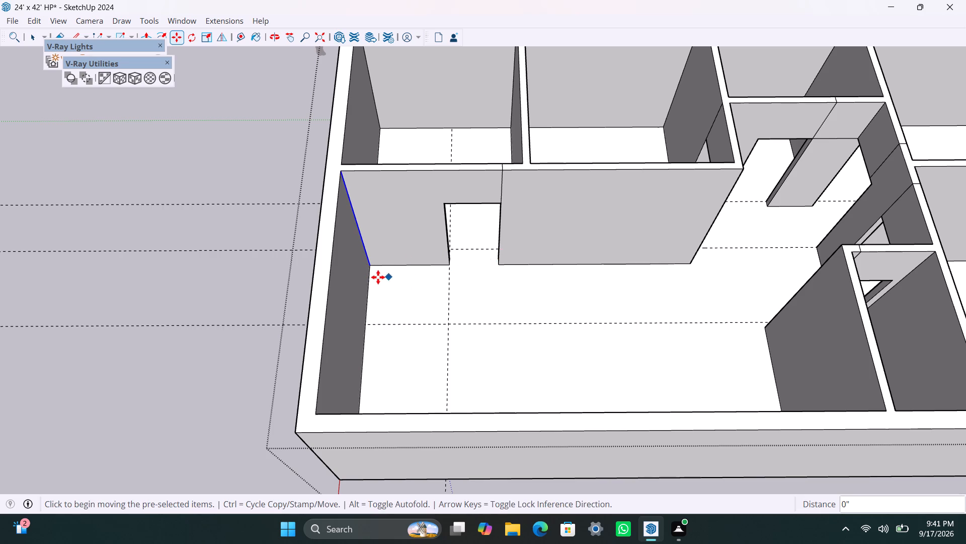
left_click(373, 264)
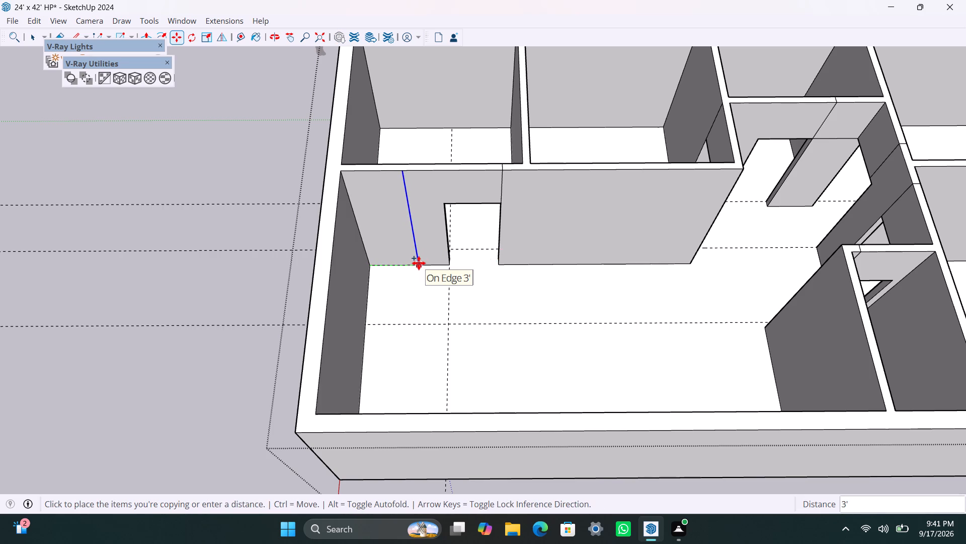
type("8'")
type("6\"")
key("Return")
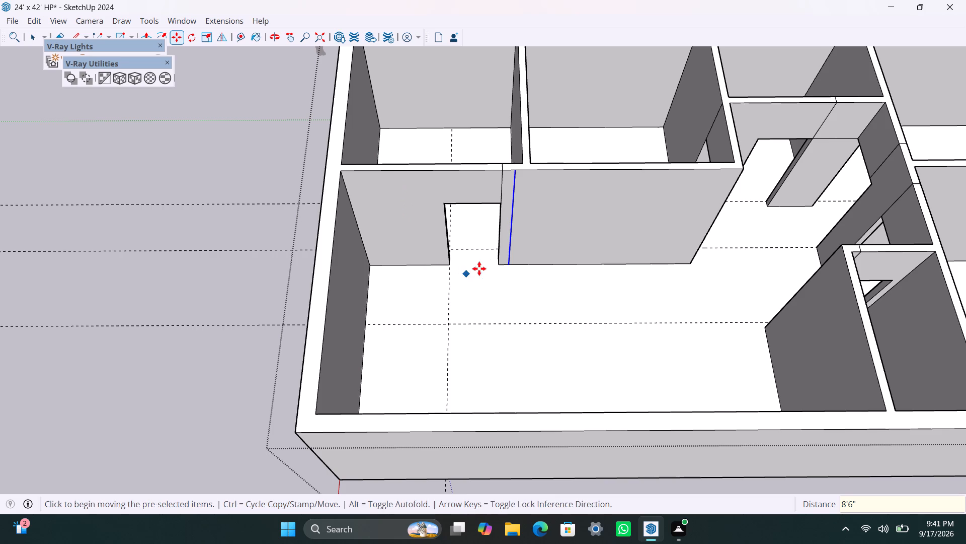
Copy the new vertical edge beside the door opening another 4.5" along the wall, away from the end wall.
left_click_drag(509, 259, 514, 259)
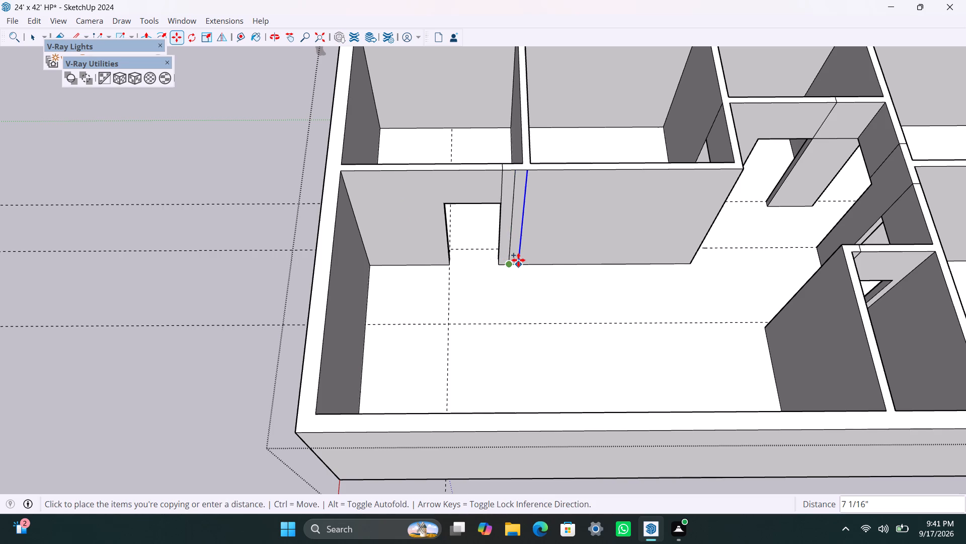
type("4.5\"")
key("Return")
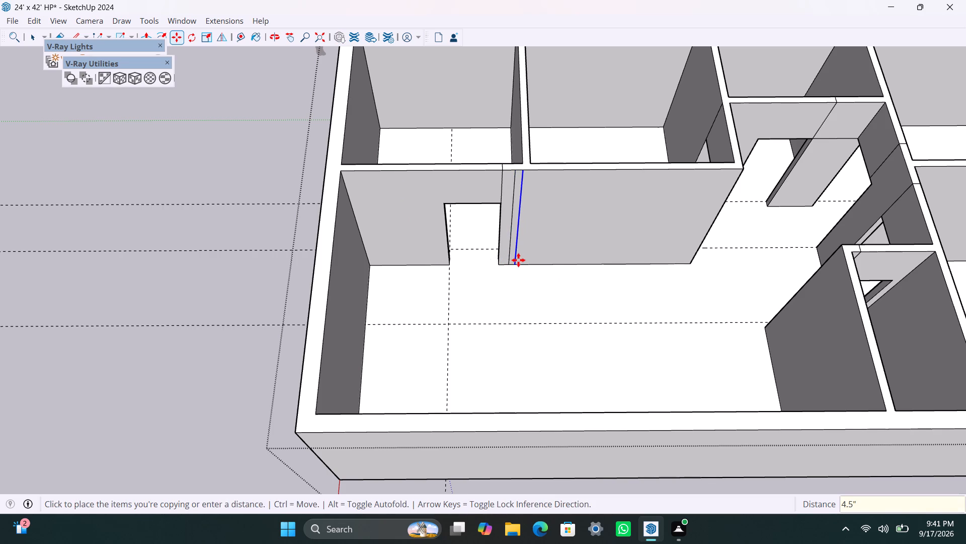
key("space")
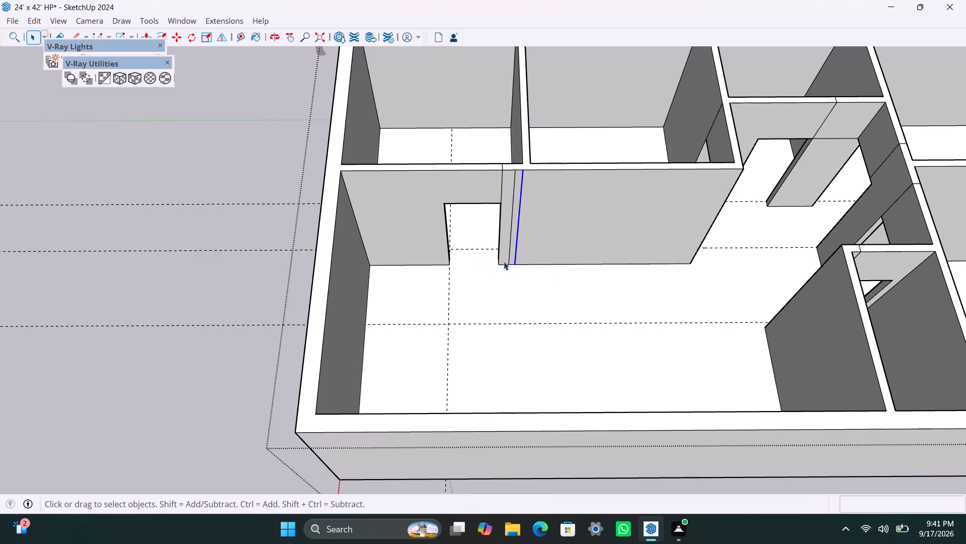
Push/pull the 4.5" strip beside the door opening 1' out into the large open room.
scroll(508, 259, "up", 3)
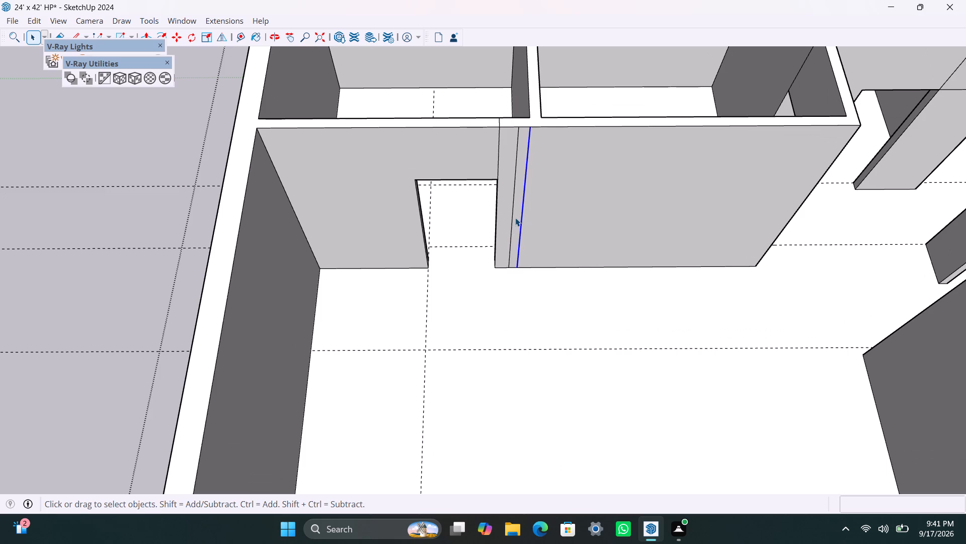
left_click(515, 218)
key("p")
left_click_drag(516, 217, 517, 230)
type("1'")
key("Return")
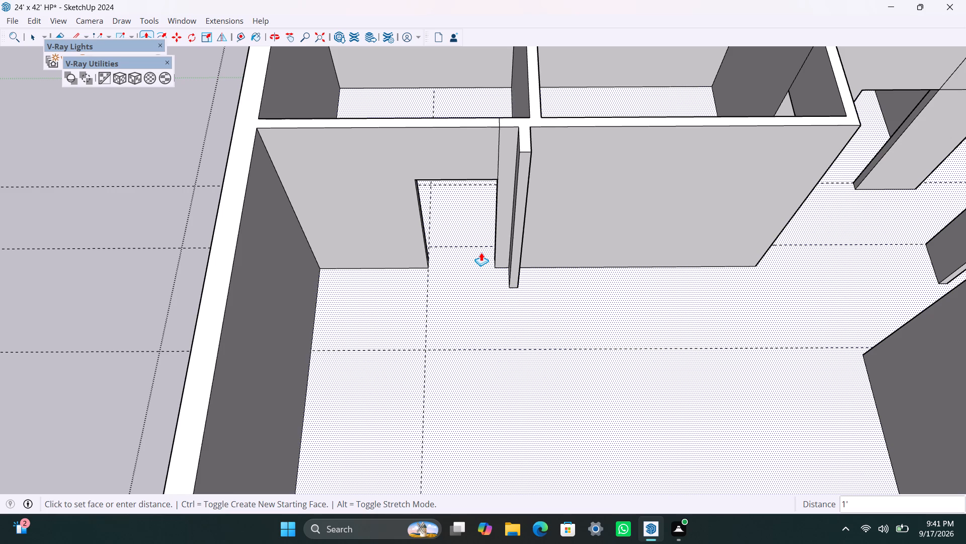
Push/pull the end face of the short wall stub beside the door opening back 4", shortening the stub.
key("space")
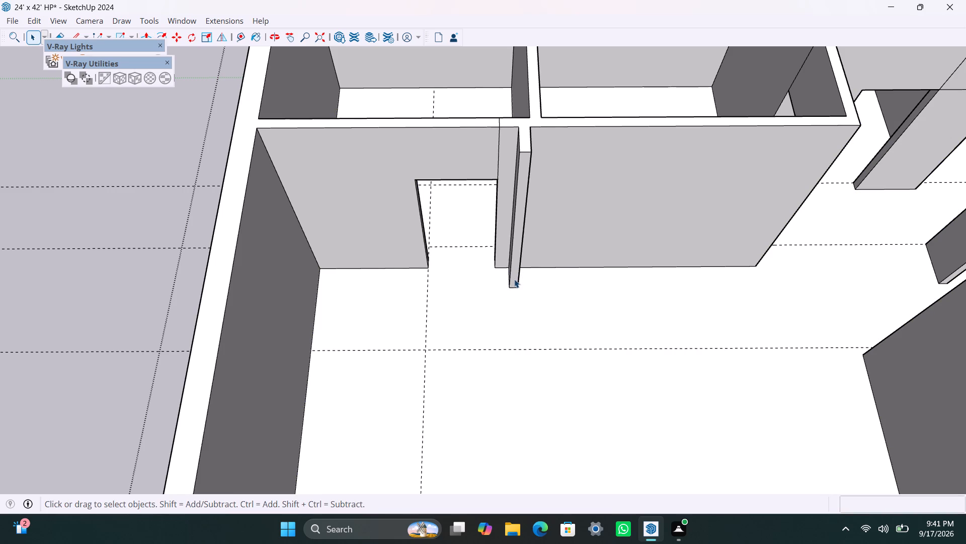
left_click(514, 279)
key("p")
left_click_drag(514, 279, 516, 273)
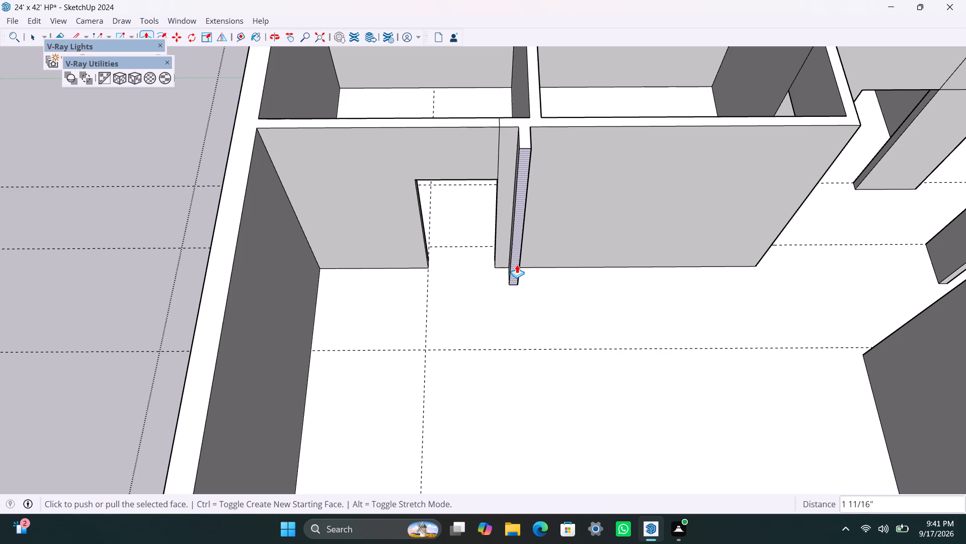
type("4\"")
key("Return")
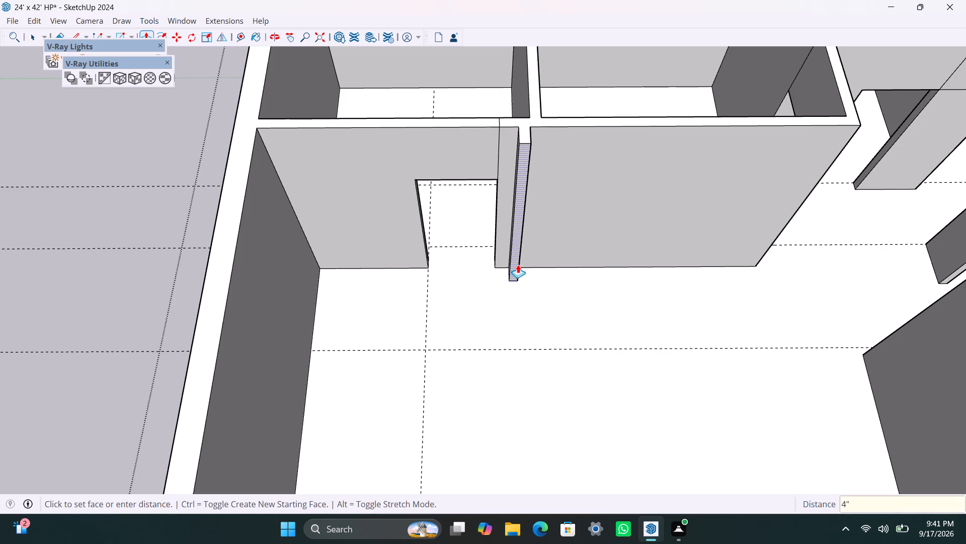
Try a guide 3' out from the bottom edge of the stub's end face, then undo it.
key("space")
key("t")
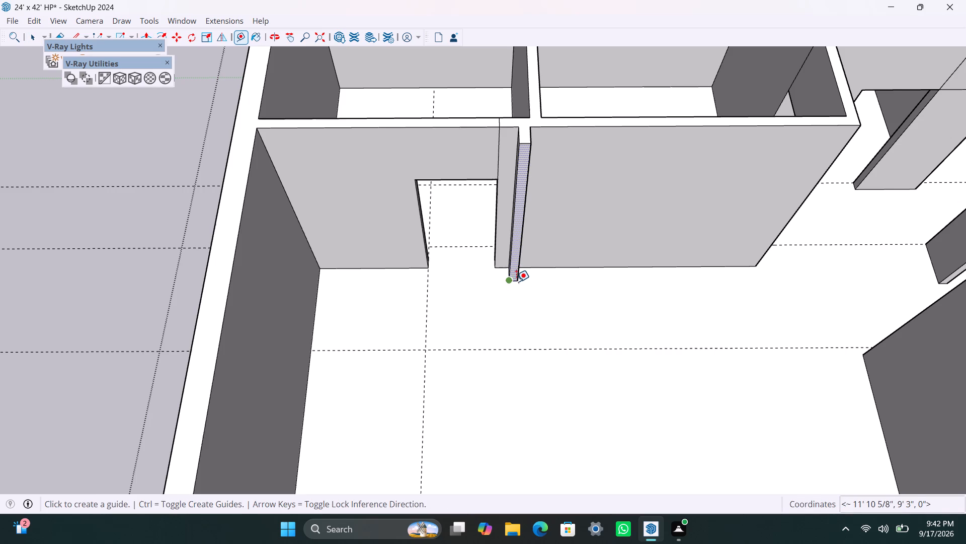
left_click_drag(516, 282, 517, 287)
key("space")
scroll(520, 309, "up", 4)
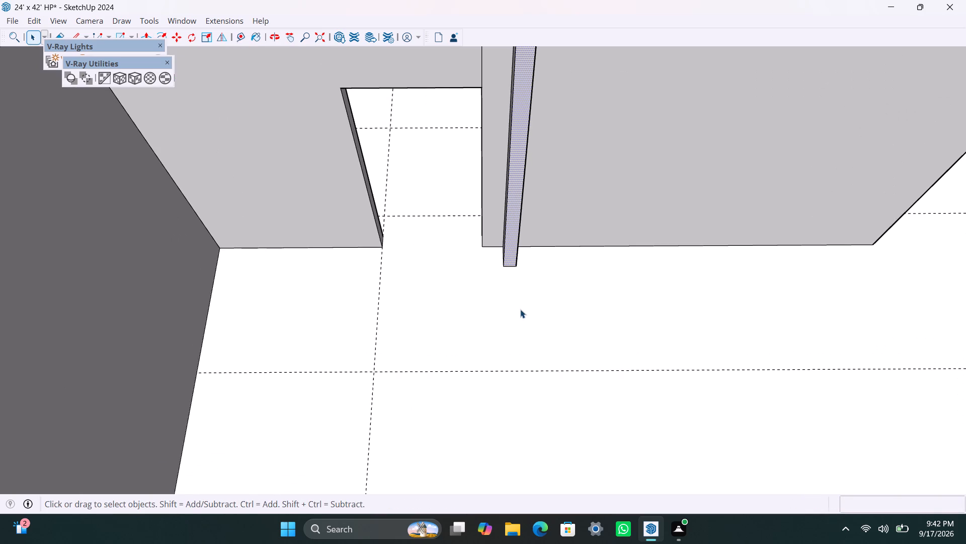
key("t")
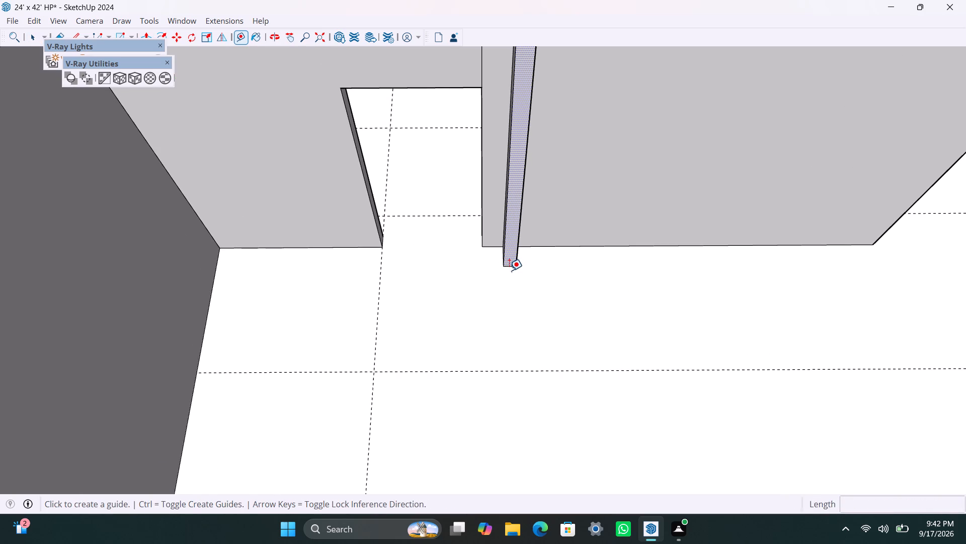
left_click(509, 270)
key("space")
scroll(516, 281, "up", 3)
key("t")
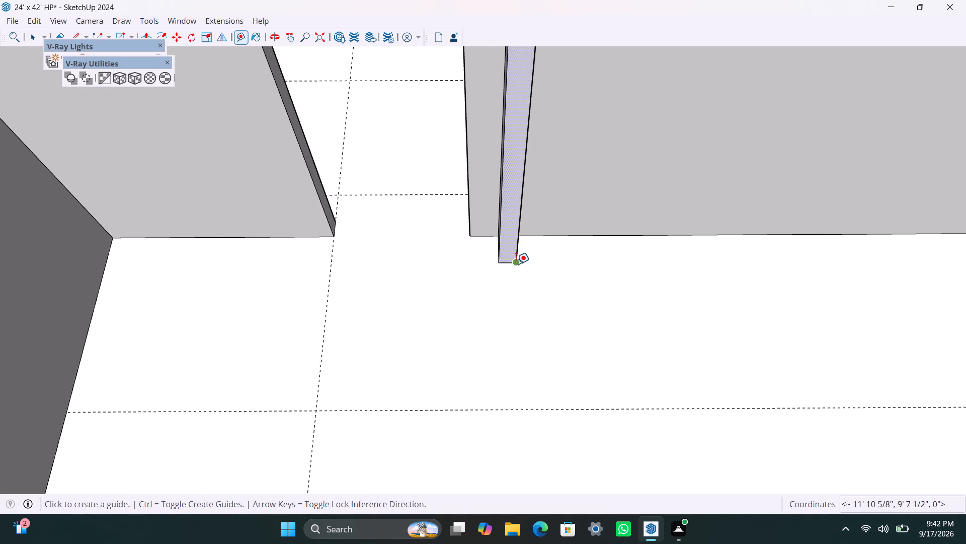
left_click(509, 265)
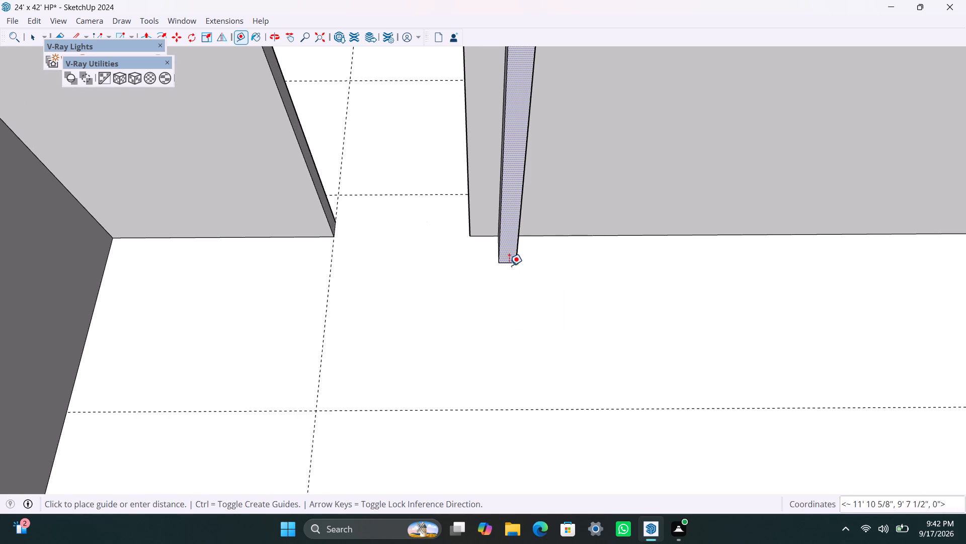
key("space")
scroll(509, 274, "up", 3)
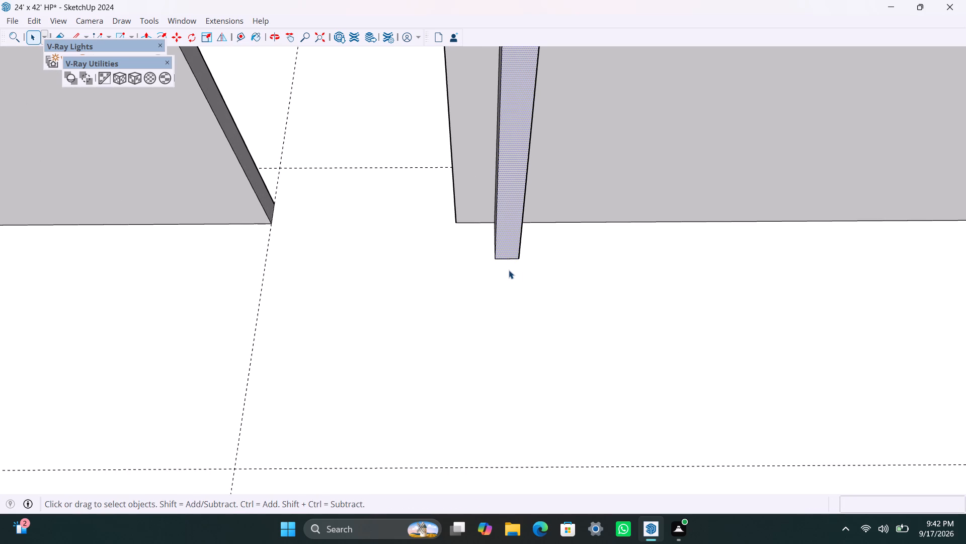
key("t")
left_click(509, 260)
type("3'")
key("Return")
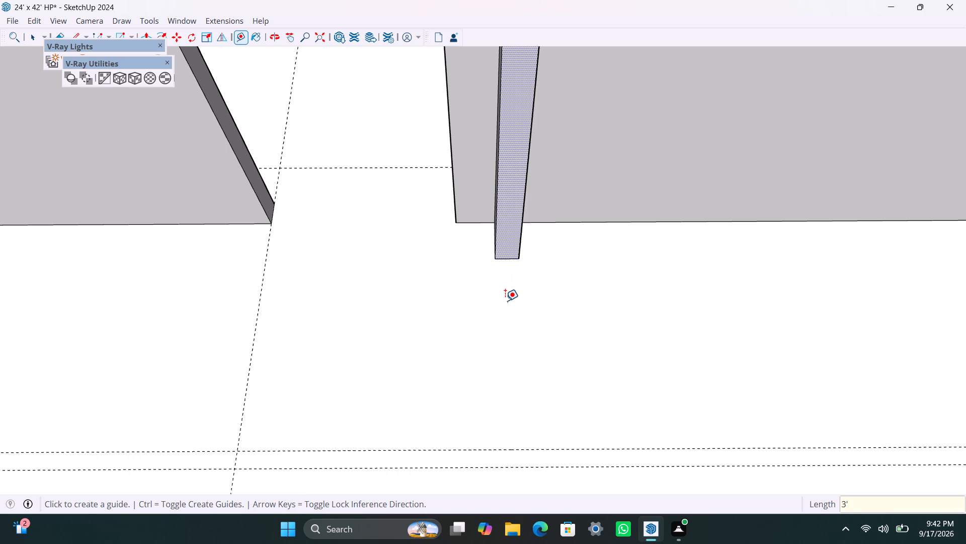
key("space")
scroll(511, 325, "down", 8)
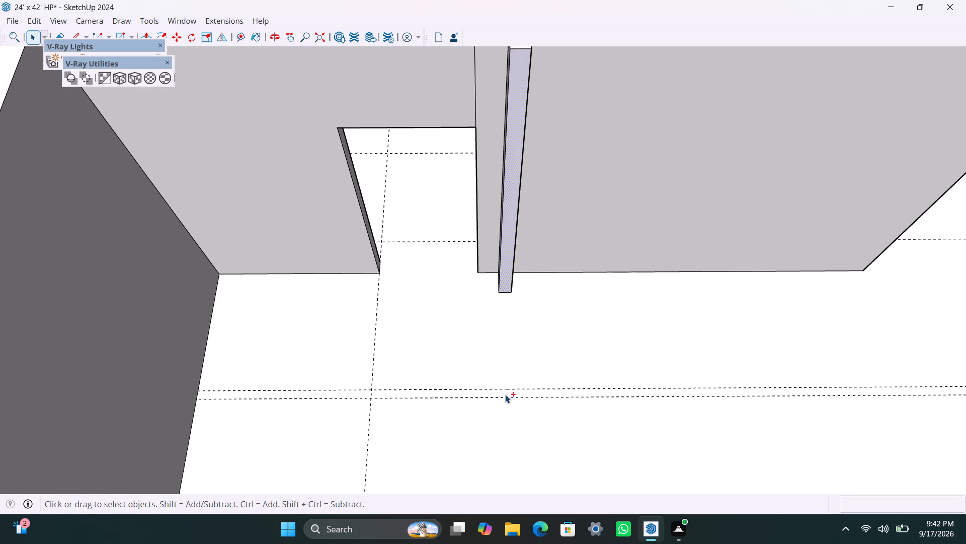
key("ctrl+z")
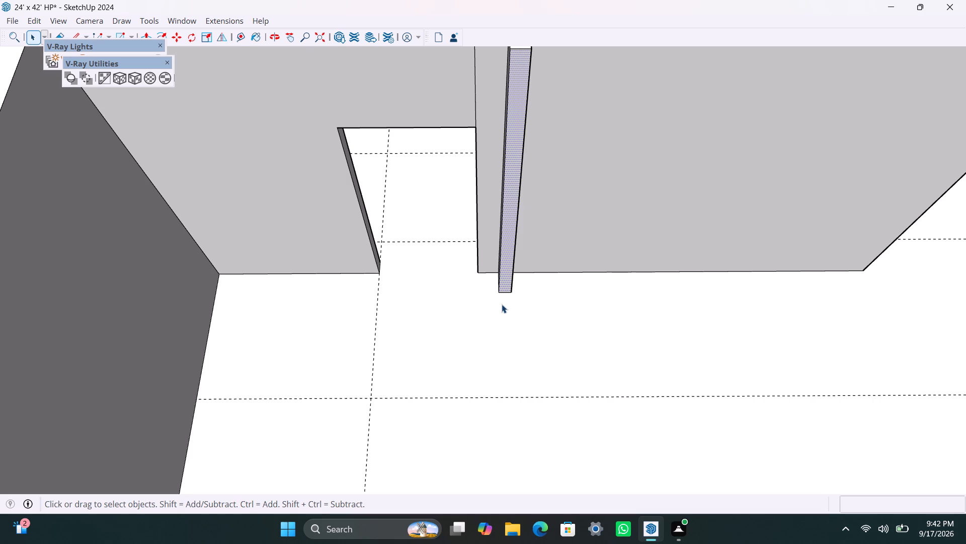
Place a guide 3' out from the bottom edge of the stub's end face, across the large room's floor.
key("t")
left_click_drag(507, 296, 508, 301)
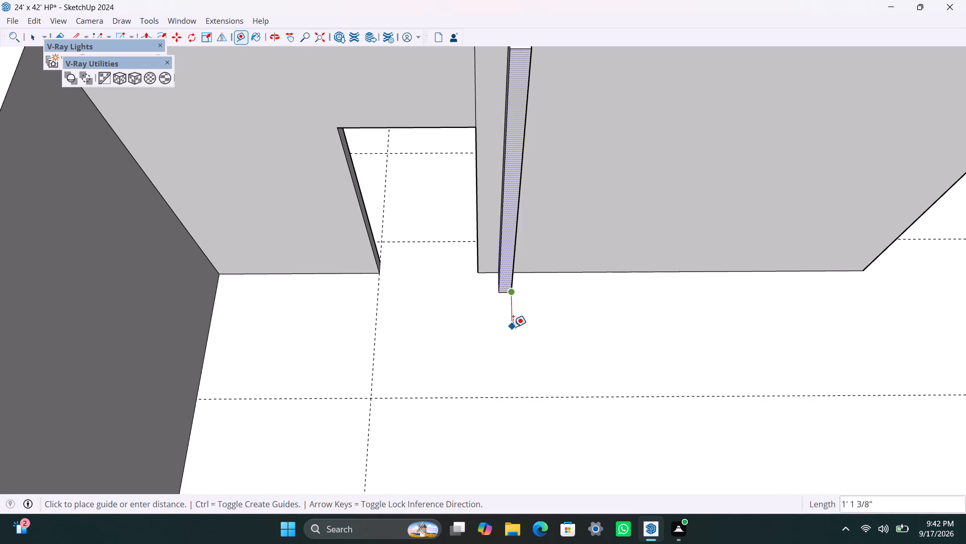
key("space")
scroll(507, 319, "up", 9)
key("t")
left_click_drag(505, 288, 505, 301)
type("3'")
key("Return")
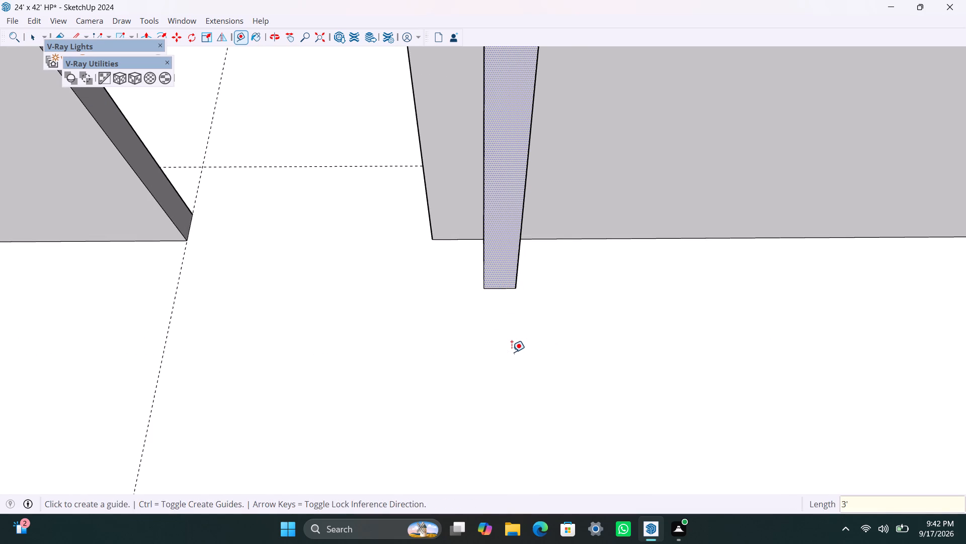
key("space")
scroll(512, 352, "down", 11)
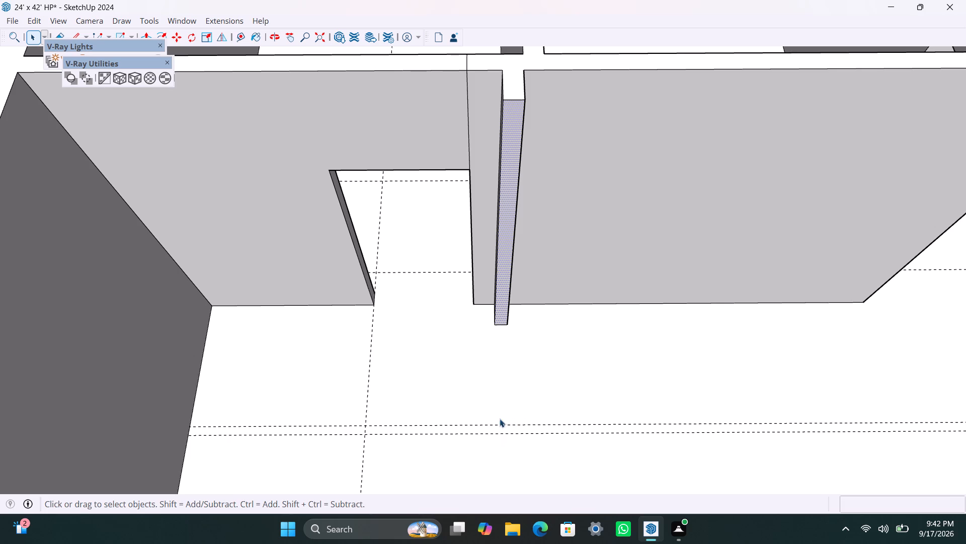
Delete the older parallel floor guide lying just beyond the new 3' guide in the large room.
scroll(496, 396, "down", 11)
middle_click_drag(482, 425, 901, 455)
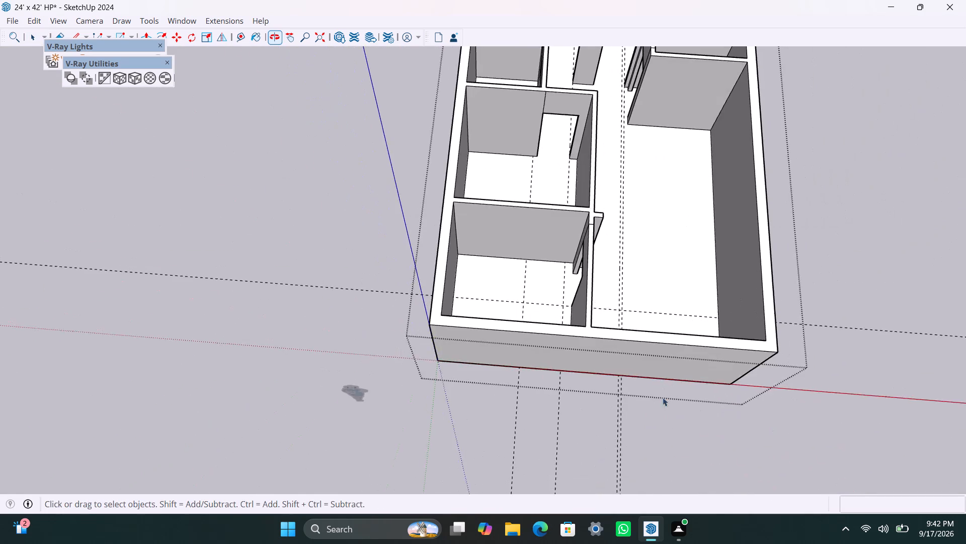
scroll(597, 321, "up", 3)
middle_click_drag(599, 319, 942, 328)
scroll(490, 235, "up", 3)
middle_click_drag(482, 244, 486, 310)
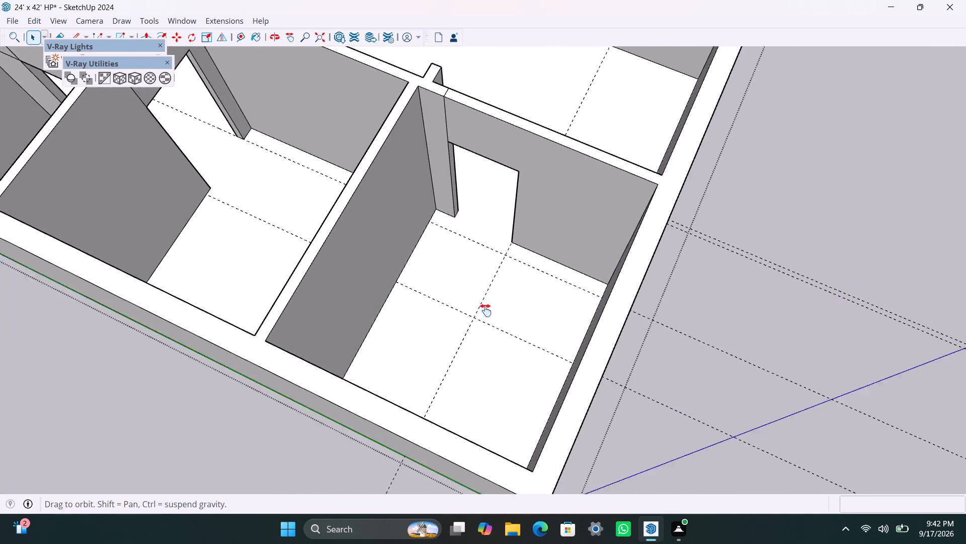
middle_click_drag(486, 310, 508, 425)
scroll(505, 299, "up", 3)
middle_click_drag(599, 308, 712, 321)
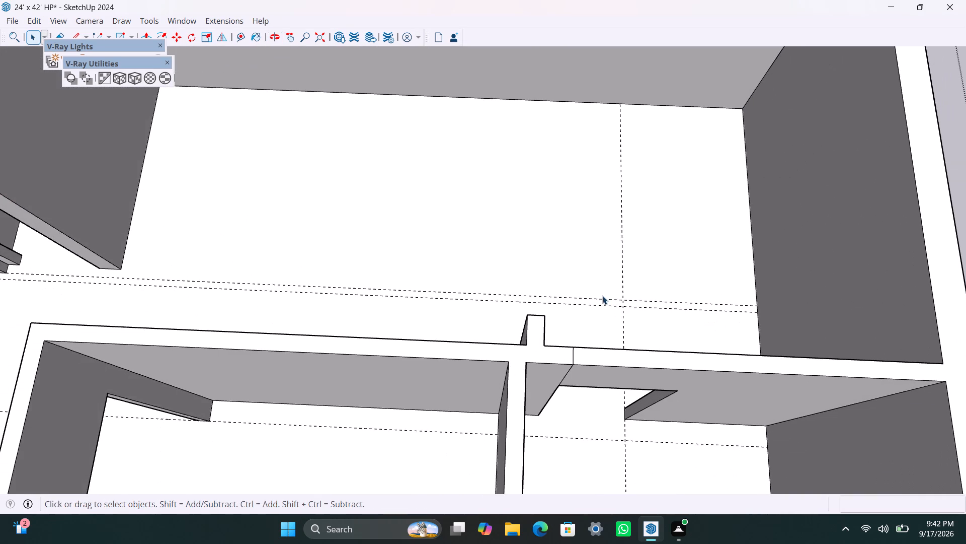
left_click(601, 297)
left_click(602, 298)
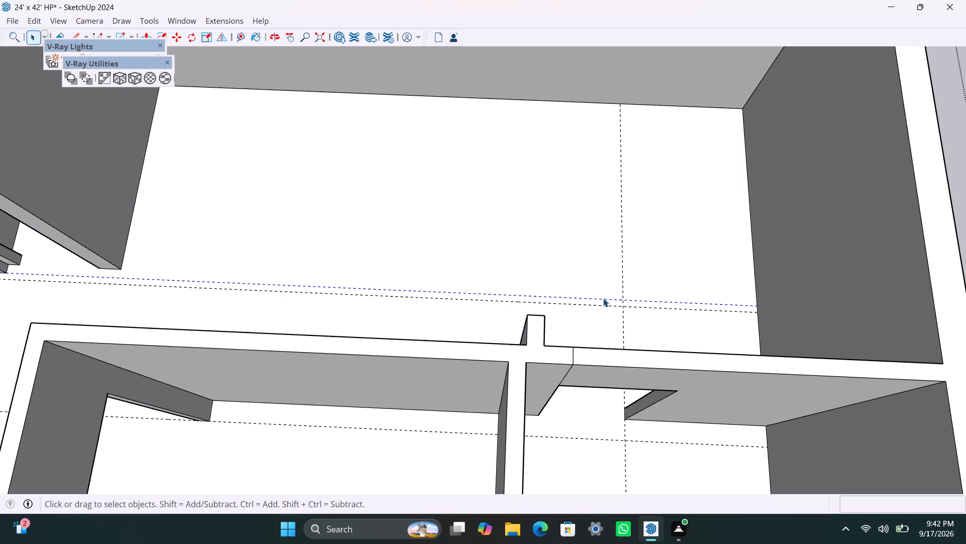
key("Delete")
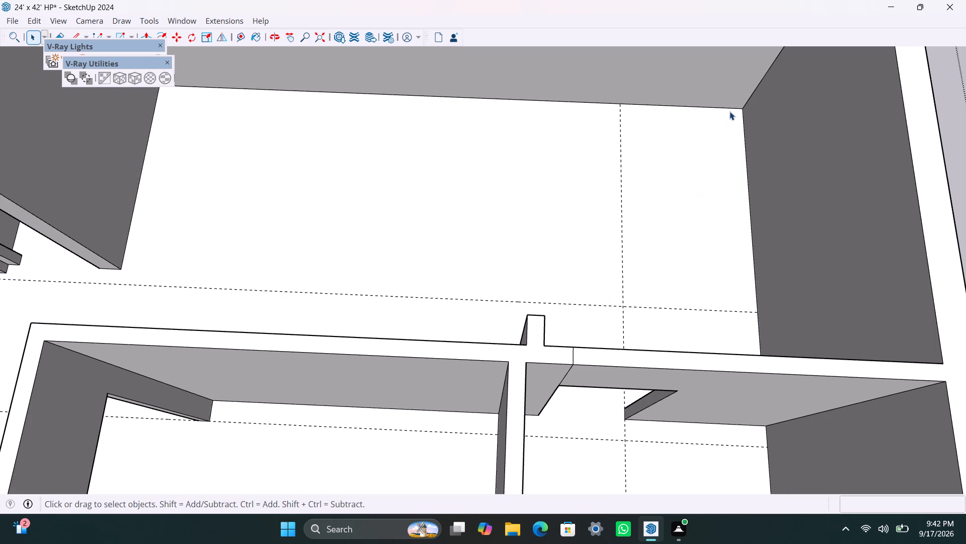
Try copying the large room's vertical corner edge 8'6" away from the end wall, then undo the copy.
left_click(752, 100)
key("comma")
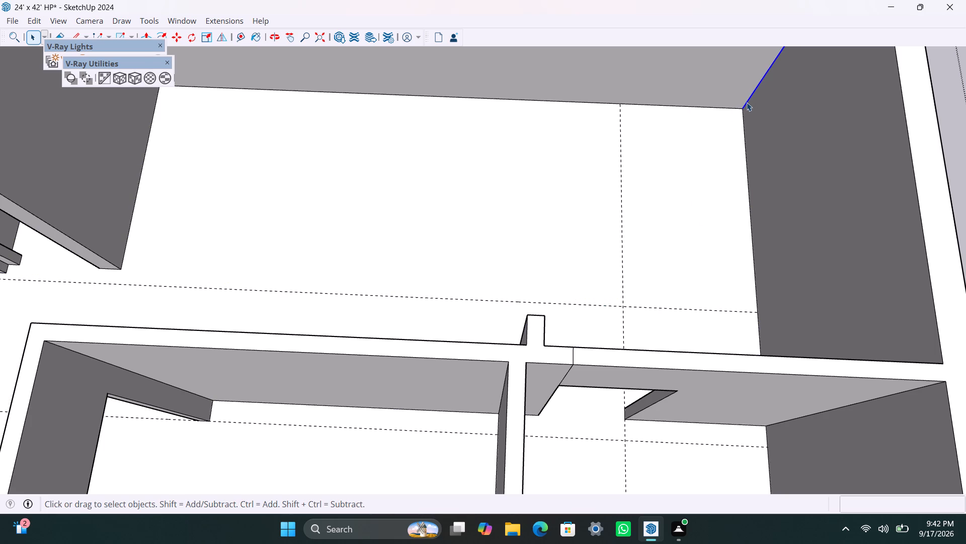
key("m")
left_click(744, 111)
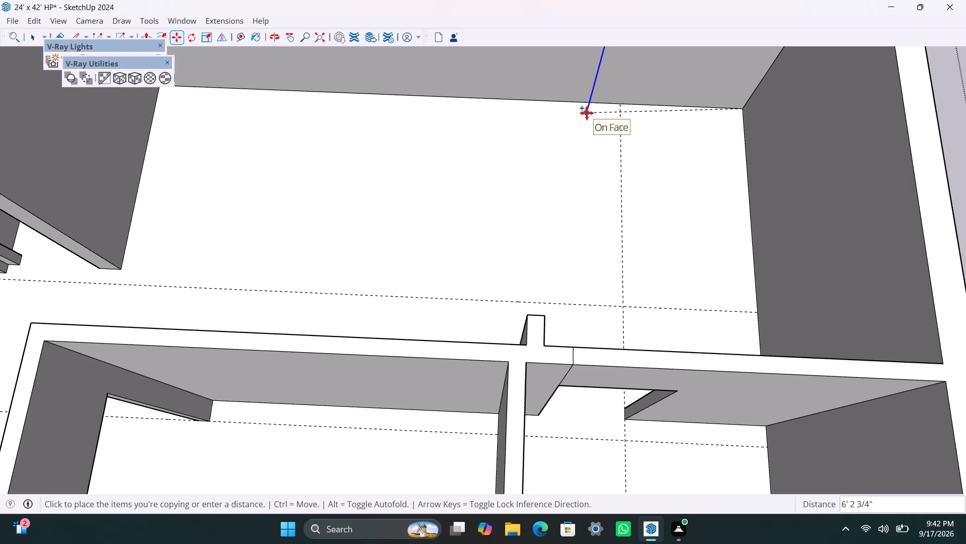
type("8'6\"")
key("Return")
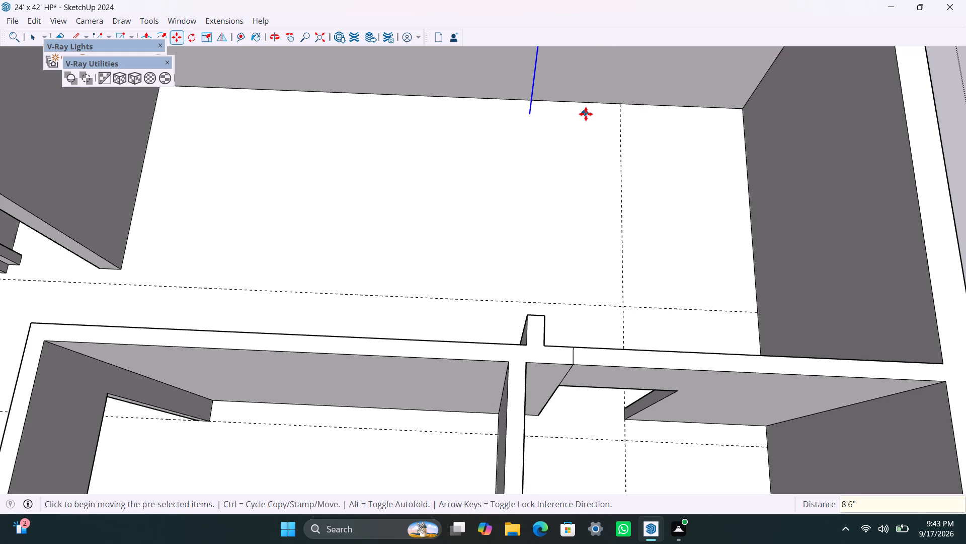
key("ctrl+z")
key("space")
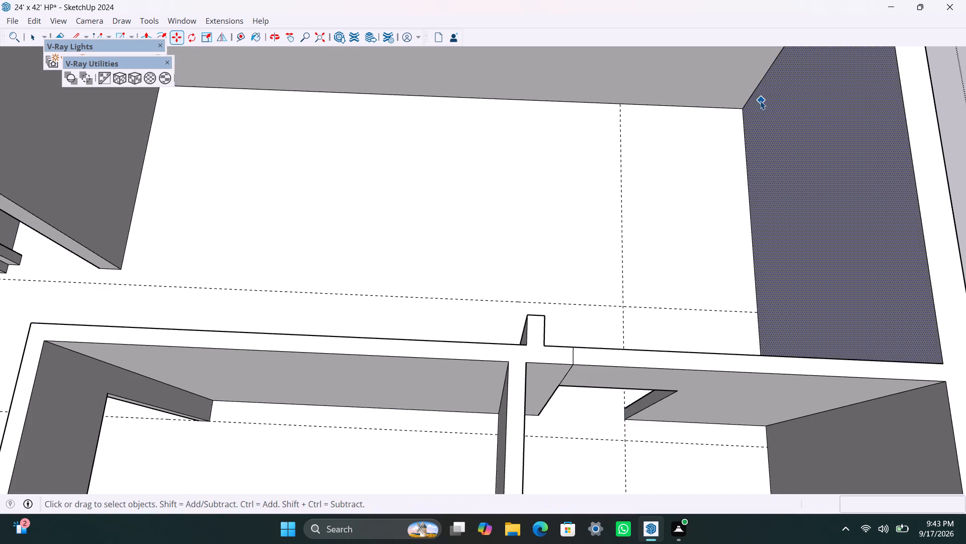
Copy the vertical edge where the end wall meets the large room's outer side wall 8'6" along that side wall.
left_click(747, 103)
key("m")
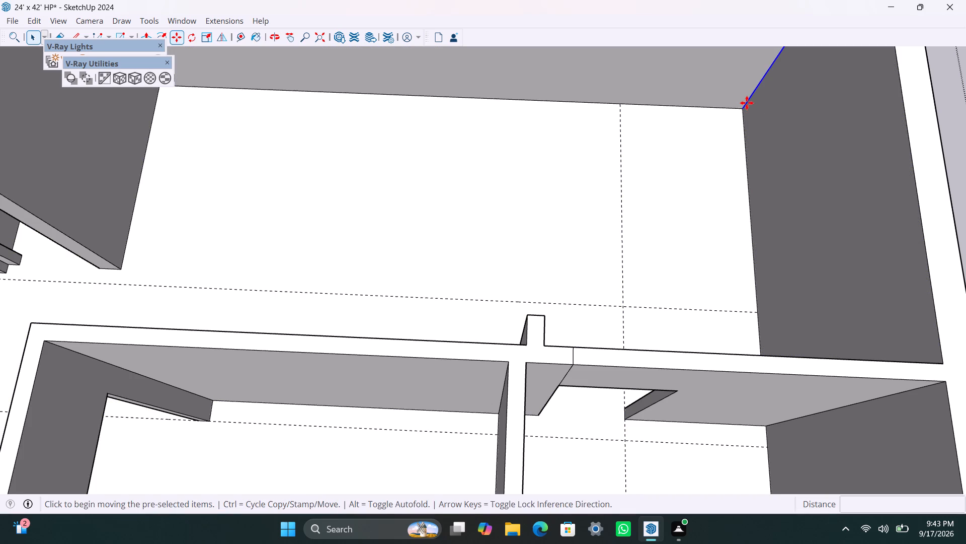
left_click(746, 107)
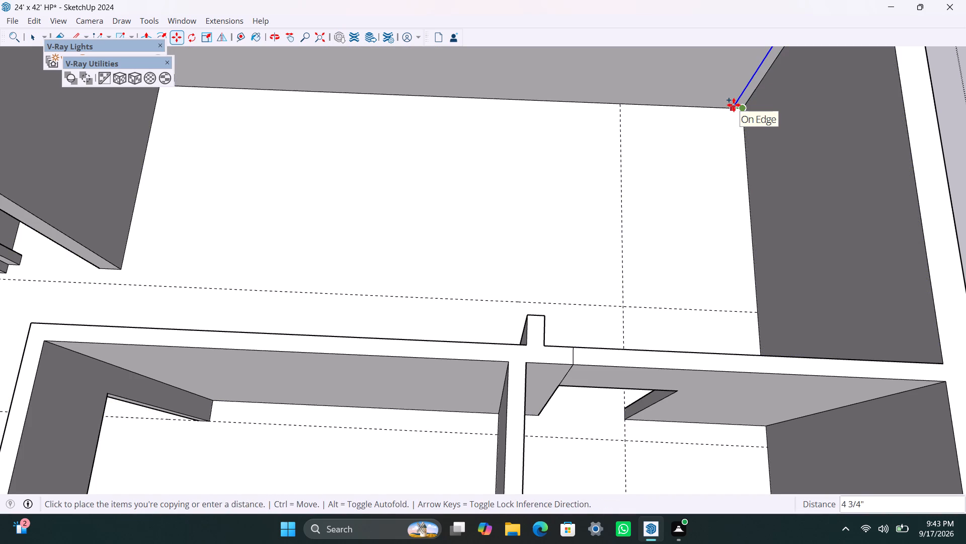
type("8'")
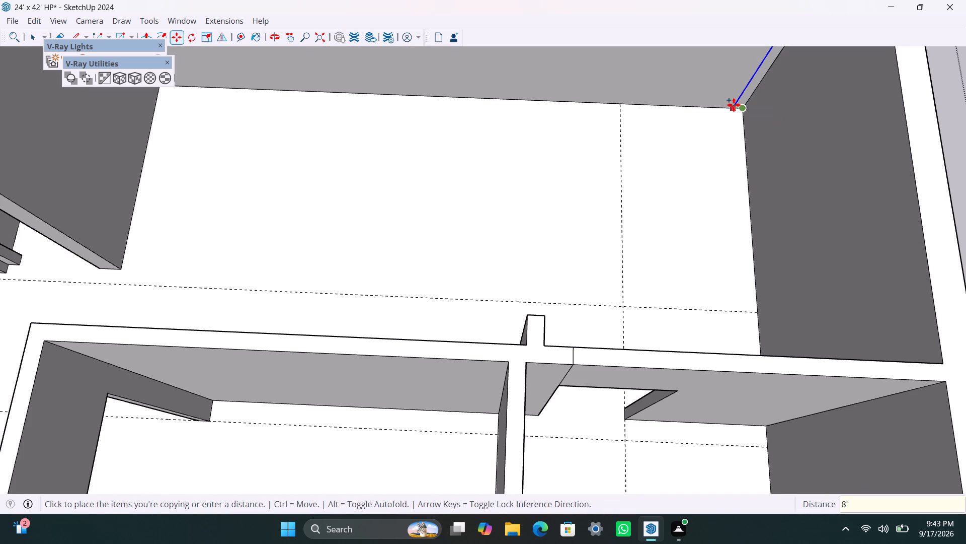
type("6\"")
key("Return")
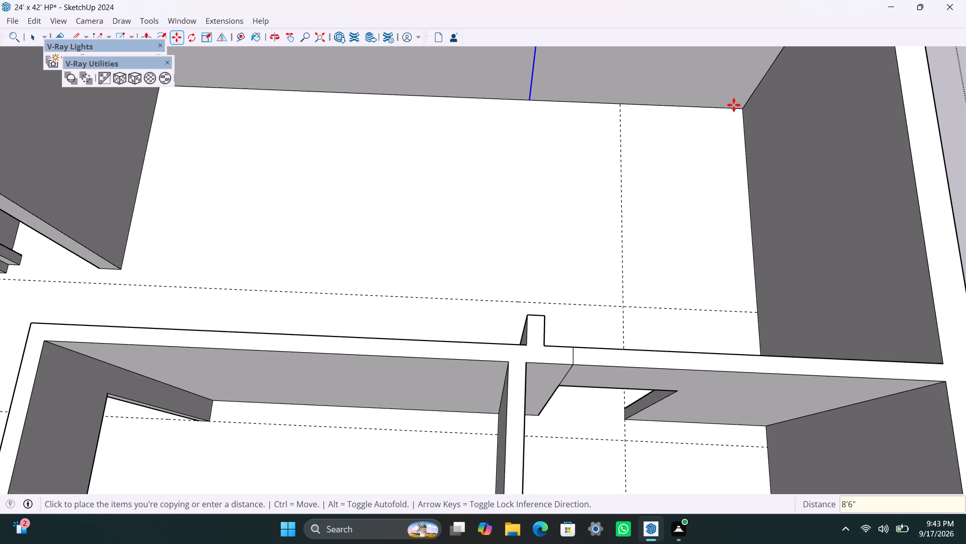
Copy the new vertical edge on the outer side wall another 4.5" along the wall, away from the end wall.
left_click(534, 101)
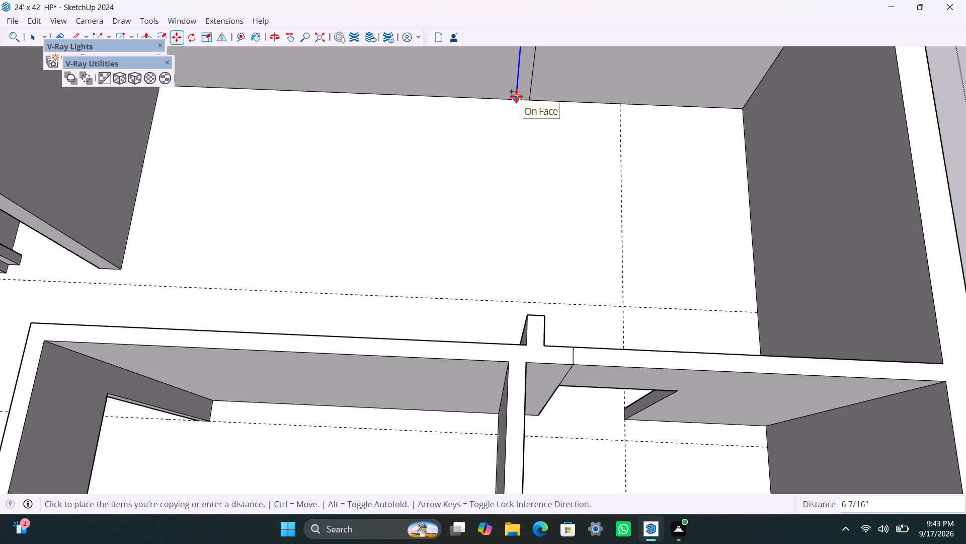
type("4.5\"")
key("Return")
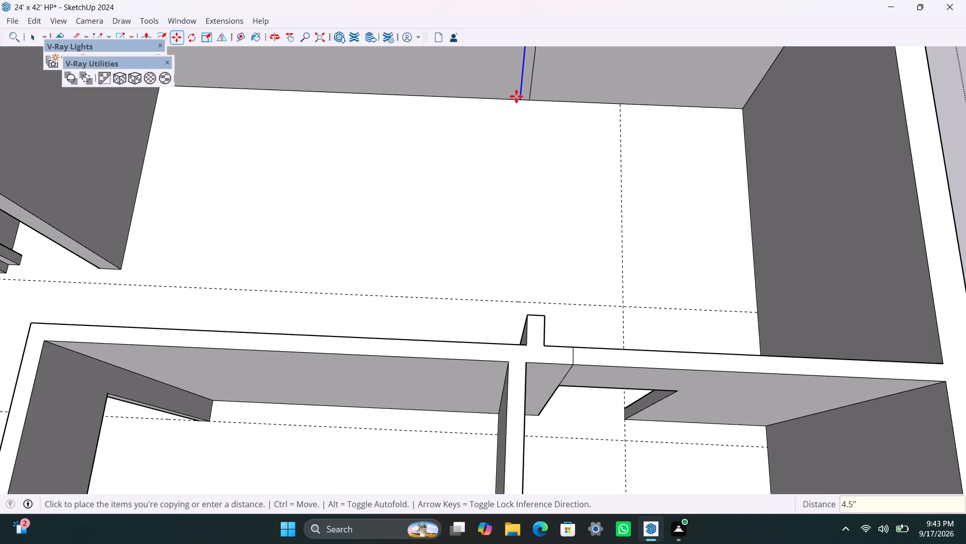
Push/pull the 4.5" strip on the outer side wall about 8'5" across the large room to the 3' floor guide.
key("space")
scroll(525, 89, "up", 4)
left_click(529, 80)
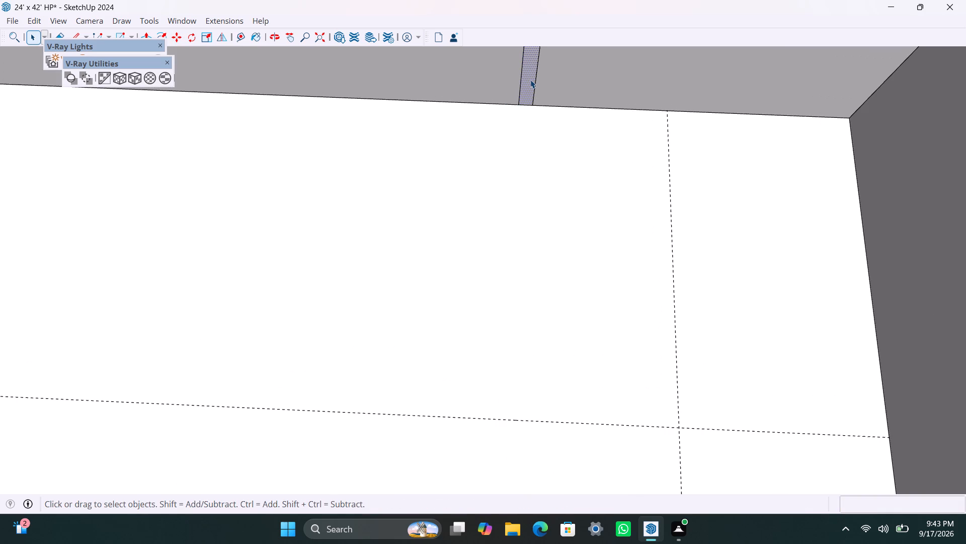
key("p")
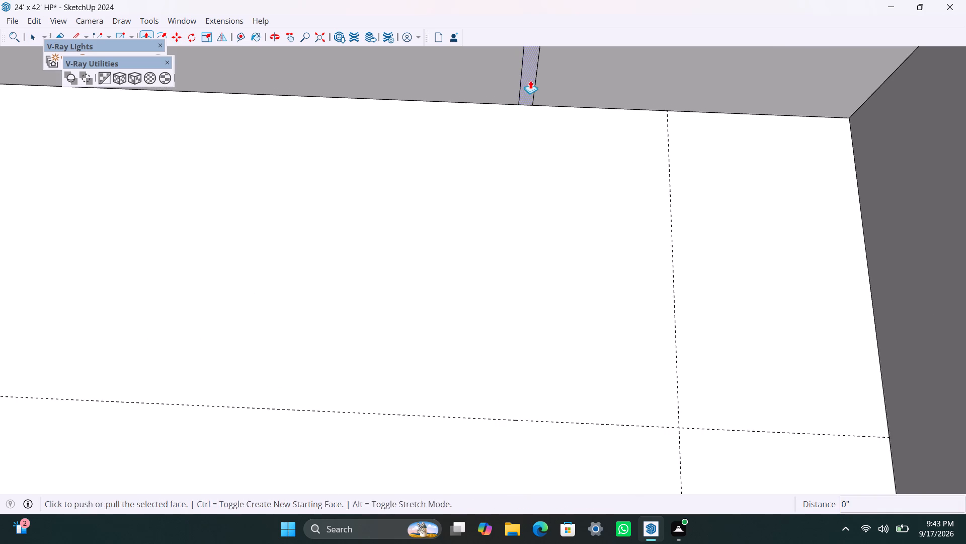
left_click_drag(530, 81, 524, 417)
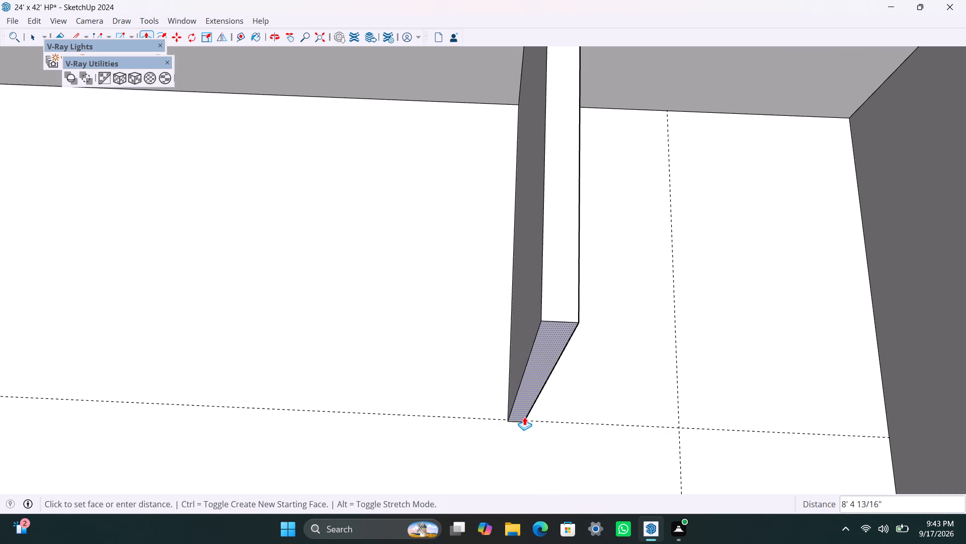
left_click_drag(524, 417, 554, 424)
key("space")
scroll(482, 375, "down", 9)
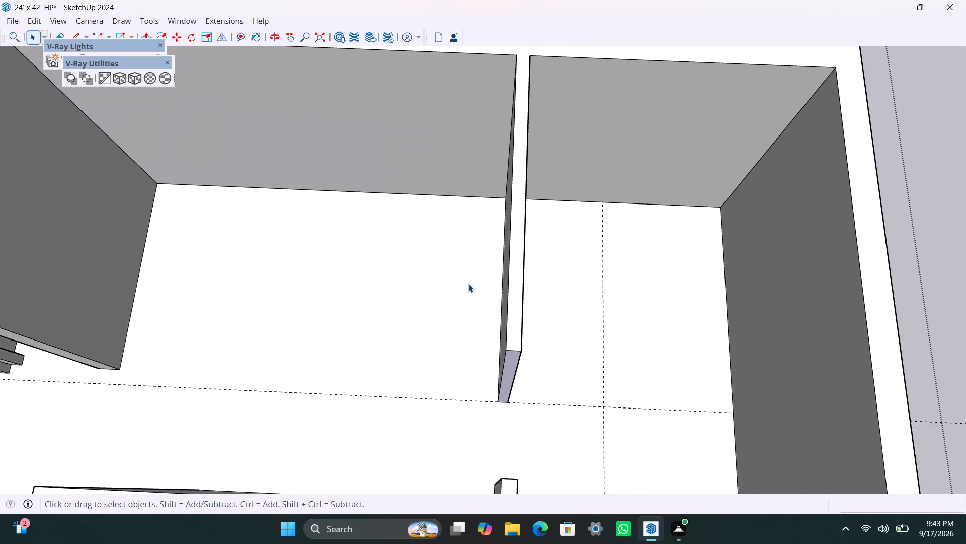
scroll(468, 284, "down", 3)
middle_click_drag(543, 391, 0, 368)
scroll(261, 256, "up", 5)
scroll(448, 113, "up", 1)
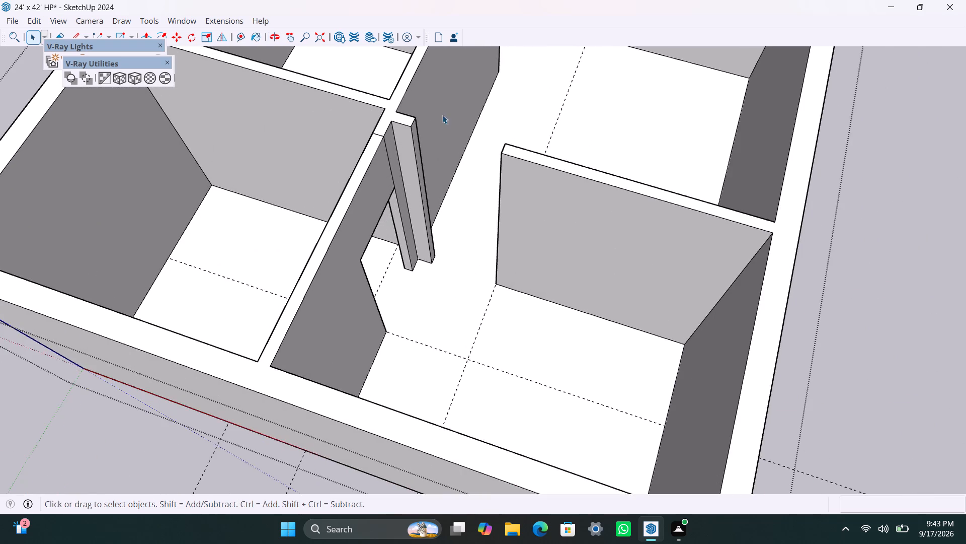
Copy the top end edge of the short partition stub beside the front room's doorway 3' straight down.
scroll(442, 115, "up", 7)
left_click(390, 122)
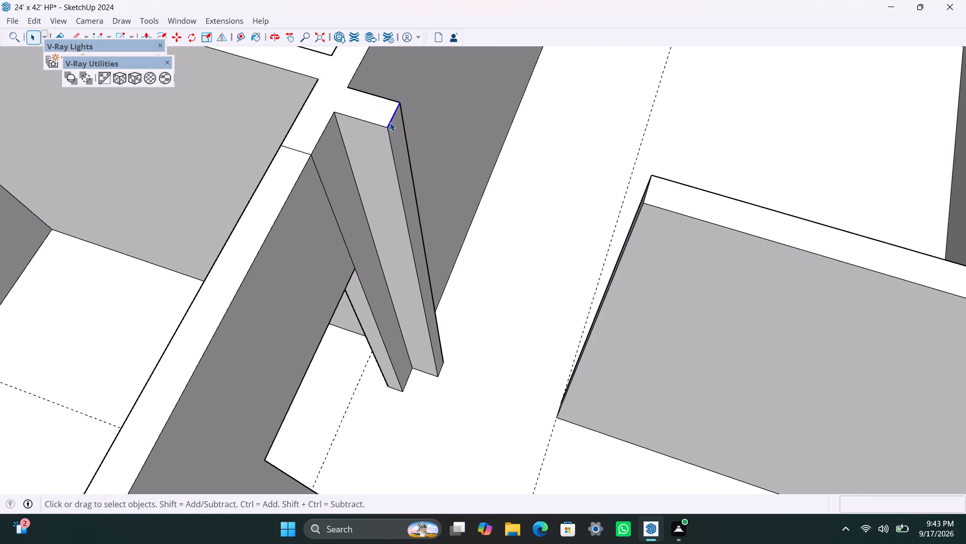
key("m")
left_click_drag(386, 127, 386, 143)
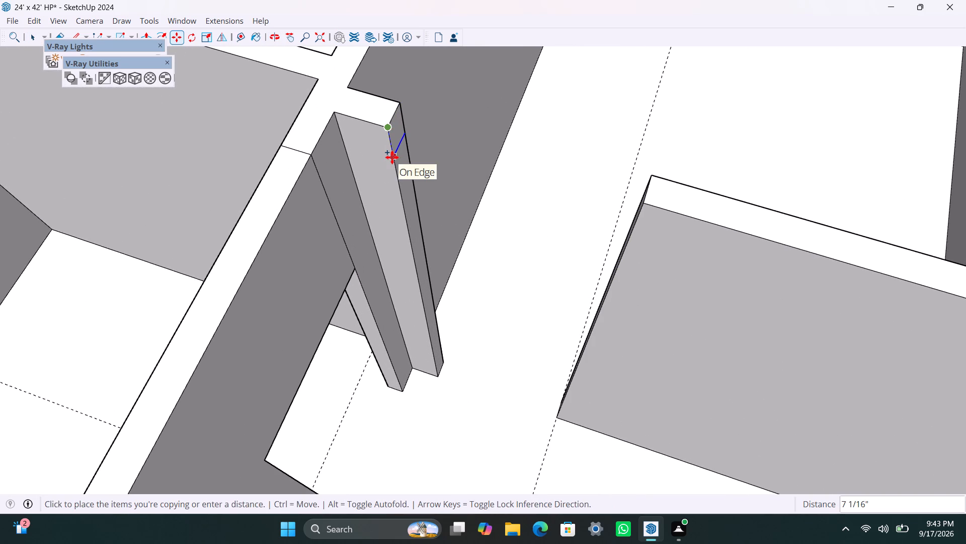
key("3")
key("apostrophe")
key("Return")
key("space")
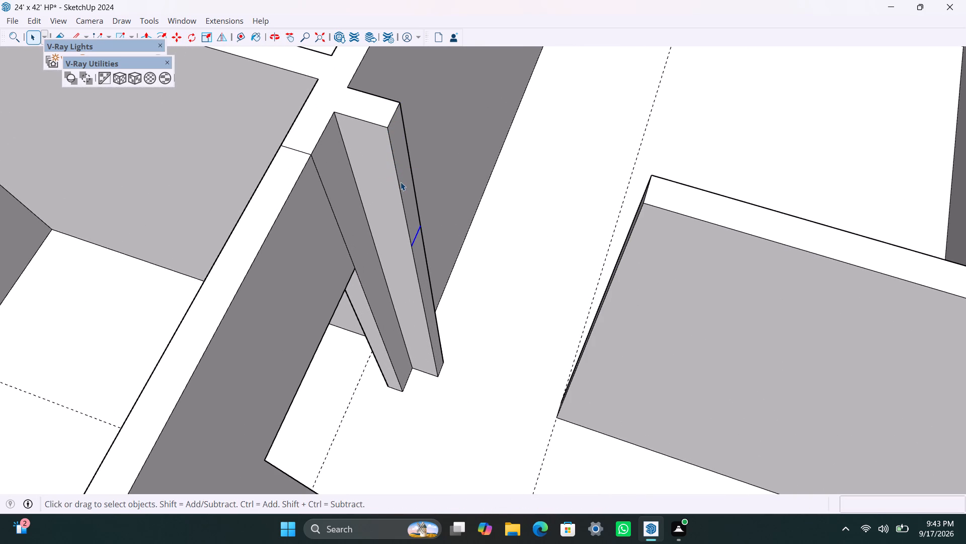
Push/pull the upper 3' face of the stub across the doorway to the facing partition as a header, and save the model.
left_click(404, 173)
scroll(407, 177, "up", 1)
key("p")
left_click_drag(406, 182, 499, 210)
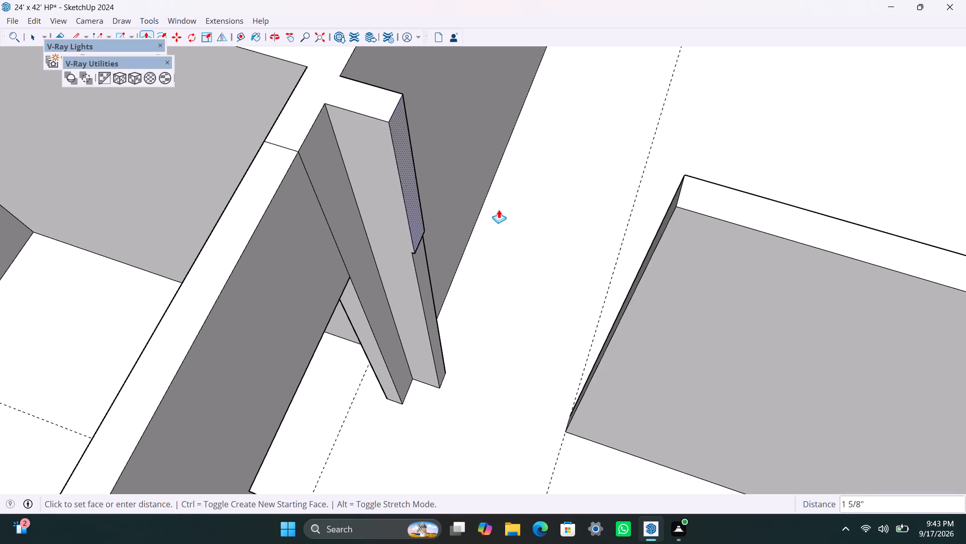
left_click_drag(499, 210, 685, 217)
scroll(575, 226, "down", 10)
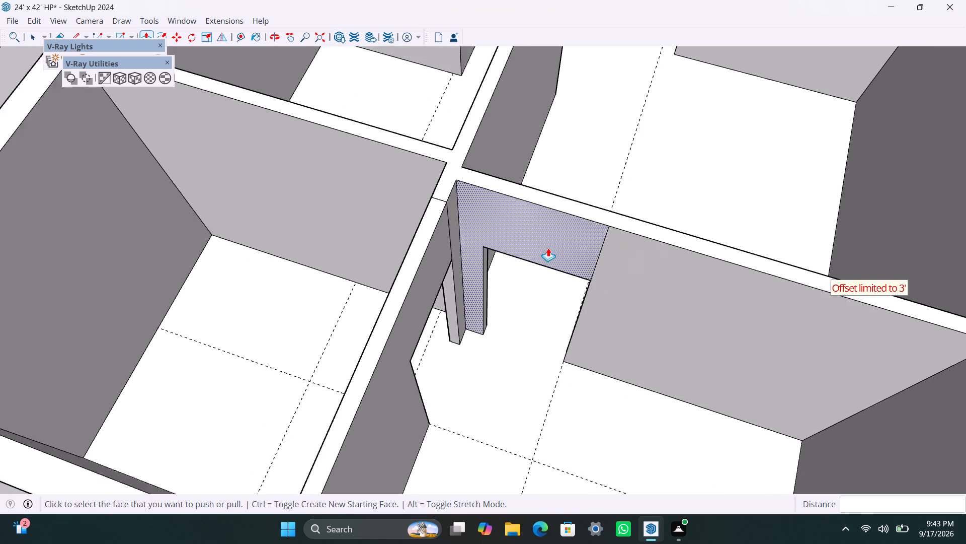
key("ctrl+s")
Delete all guides from the model and save it.
scroll(545, 264, "down", 9)
middle_click_drag(552, 292, 613, 329)
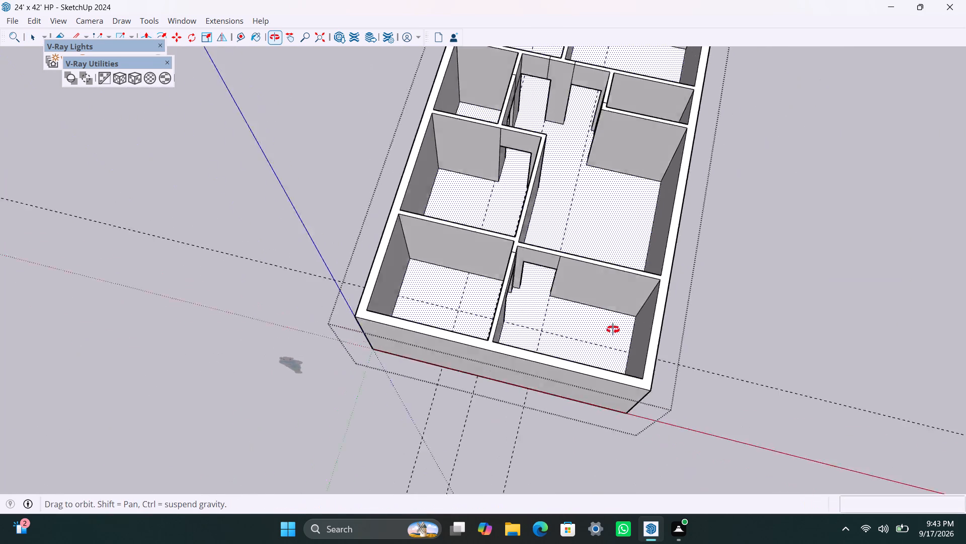
middle_click_drag(613, 329, 628, 334)
key("space")
left_click(729, 274)
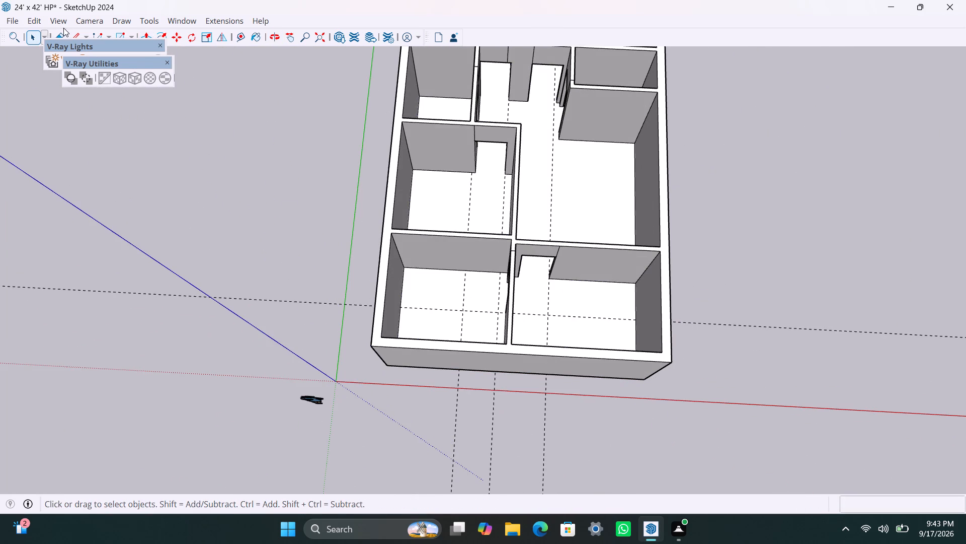
left_click(36, 22)
left_click(89, 150)
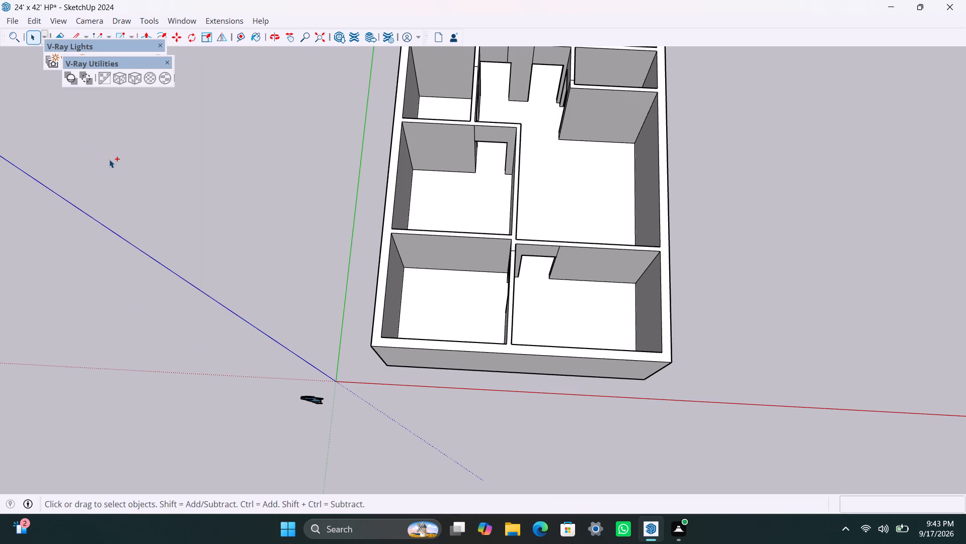
key("ctrl+s")
Run FixIt 101 twice on the whole house group.
key("space")
left_click(237, 227)
scroll(346, 296, "down", 4)
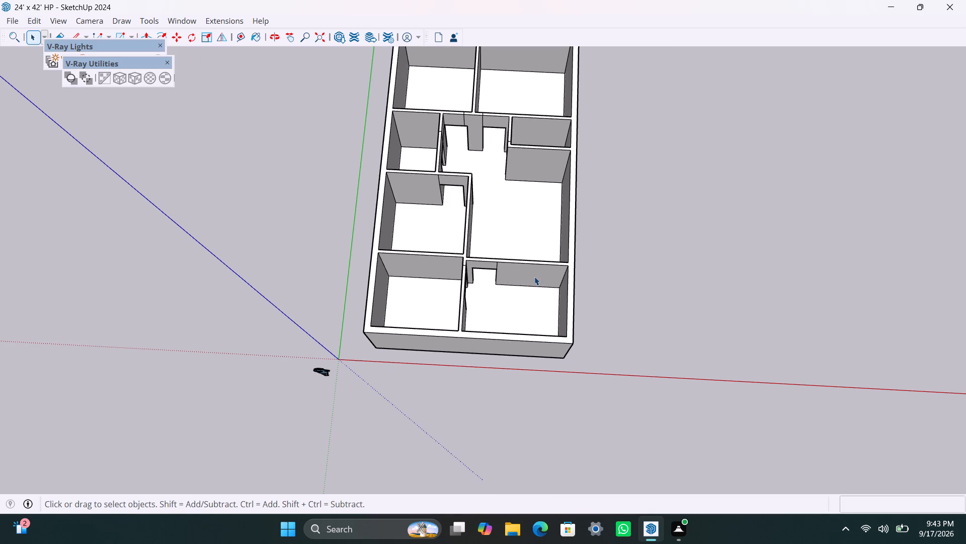
left_click(466, 297)
right_click(462, 306)
left_click(534, 291)
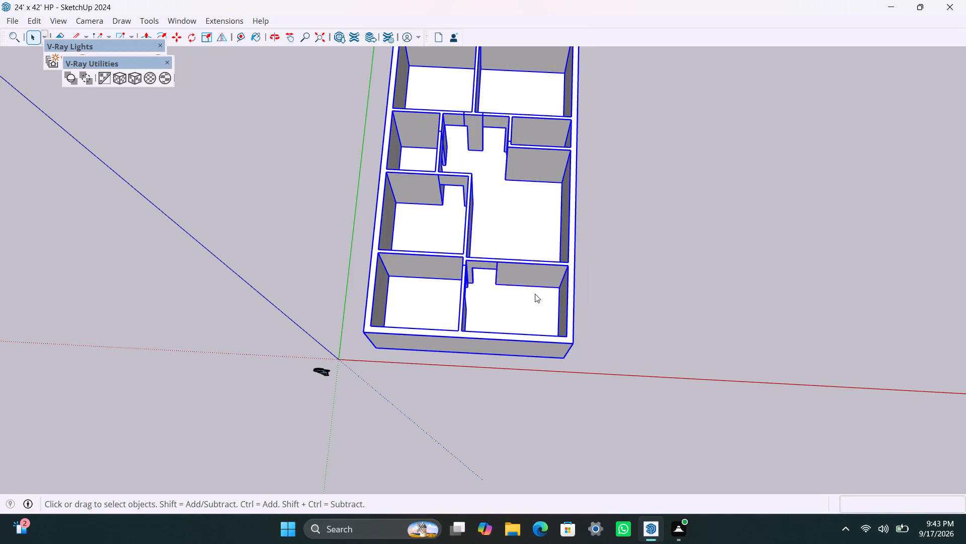
left_click(518, 324)
right_click(463, 305)
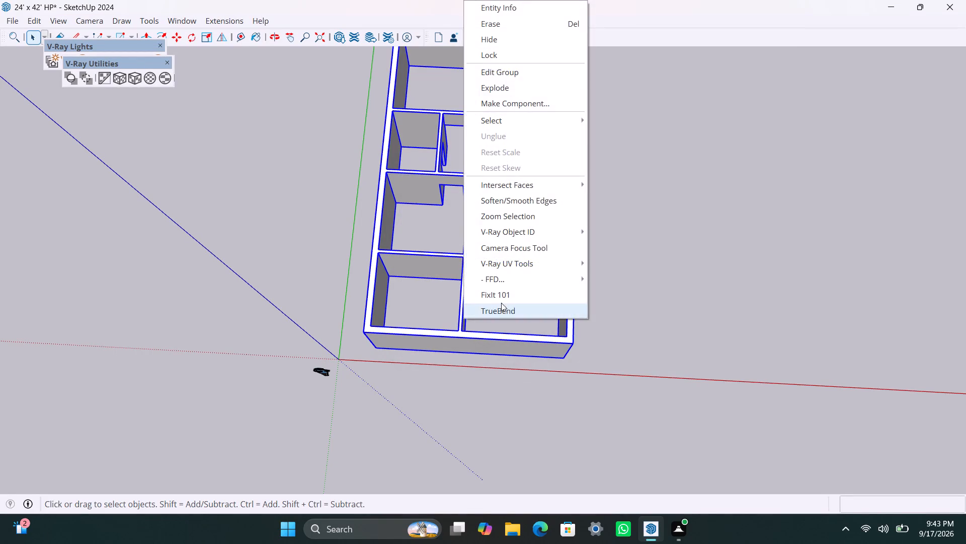
left_click(508, 298)
left_click(516, 328)
left_click_drag(685, 285, 680, 288)
Open the house group and place a vertical guide on the front wall about 11'4" from its corner edge nearest the origin.
scroll(515, 309, "up", 3)
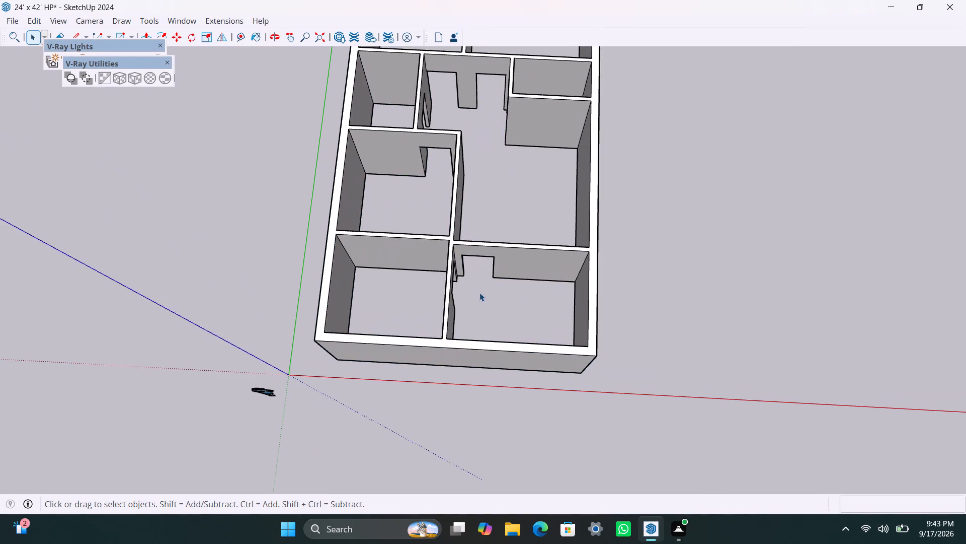
middle_click_drag(484, 292, 527, 418)
scroll(496, 378, "up", 2)
middle_click_drag(490, 370, 434, 202)
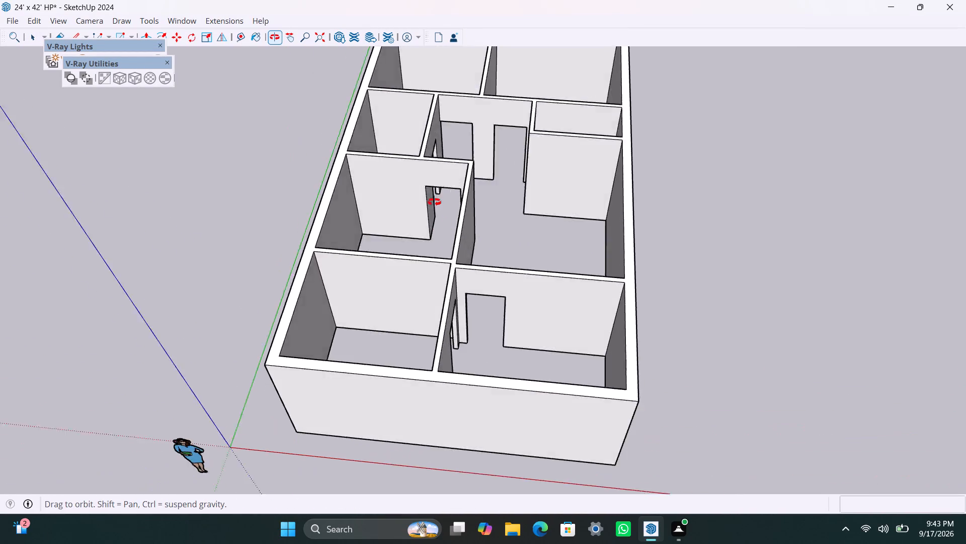
middle_click_drag(434, 202, 461, 170)
scroll(467, 194, "down", 4)
middle_click_drag(452, 313, 459, 289)
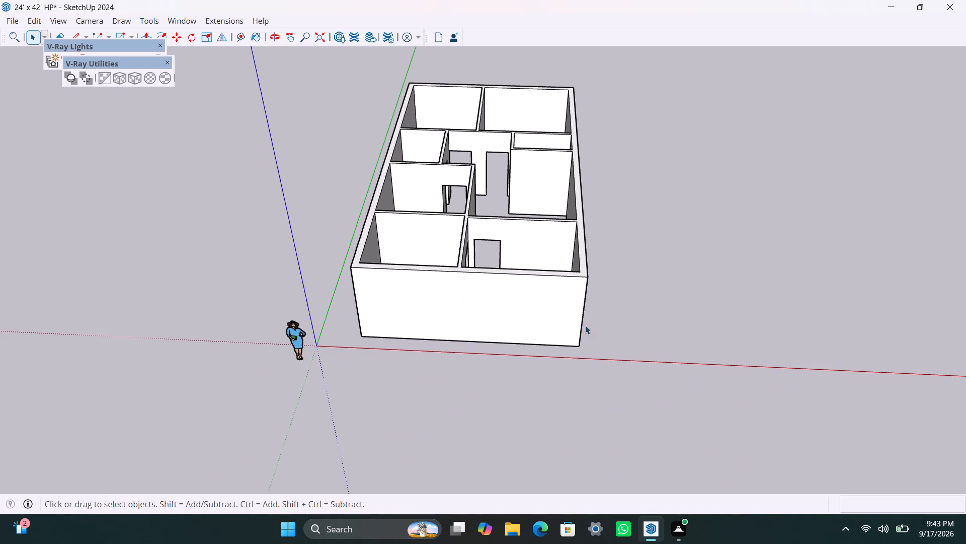
scroll(511, 321, "up", 2)
double_click(504, 309)
left_click(496, 304)
scroll(487, 299, "up", 2)
middle_click_drag(463, 298, 457, 229)
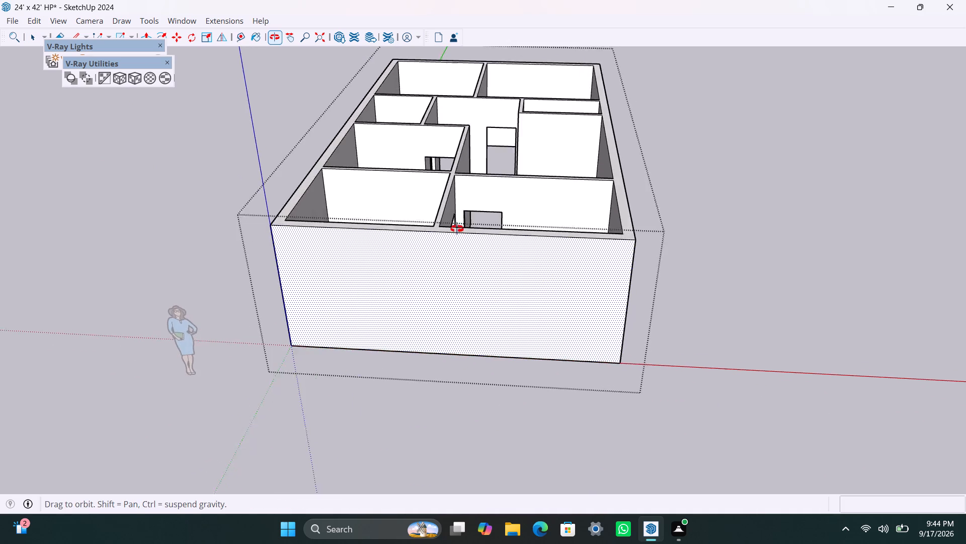
middle_click_drag(457, 229, 462, 221)
scroll(463, 241, "up", 2)
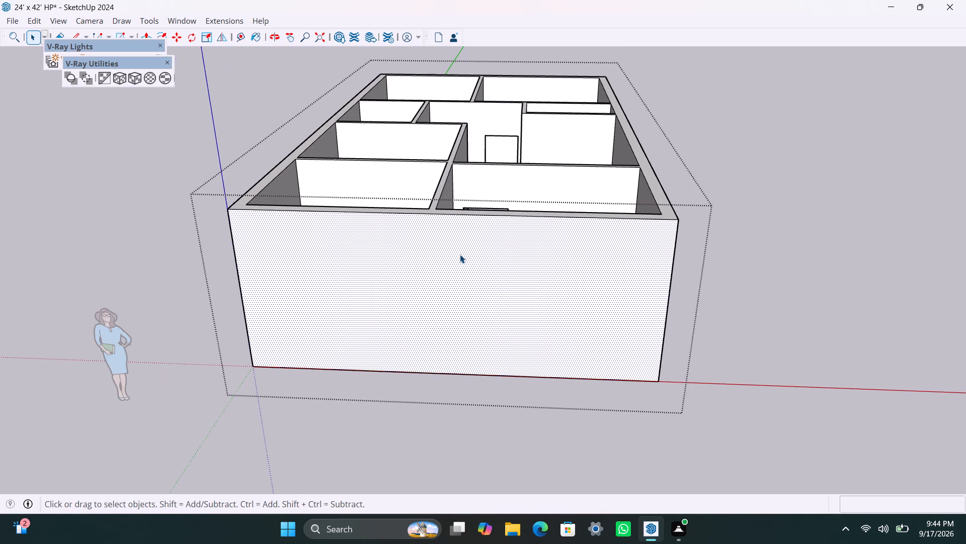
key("t")
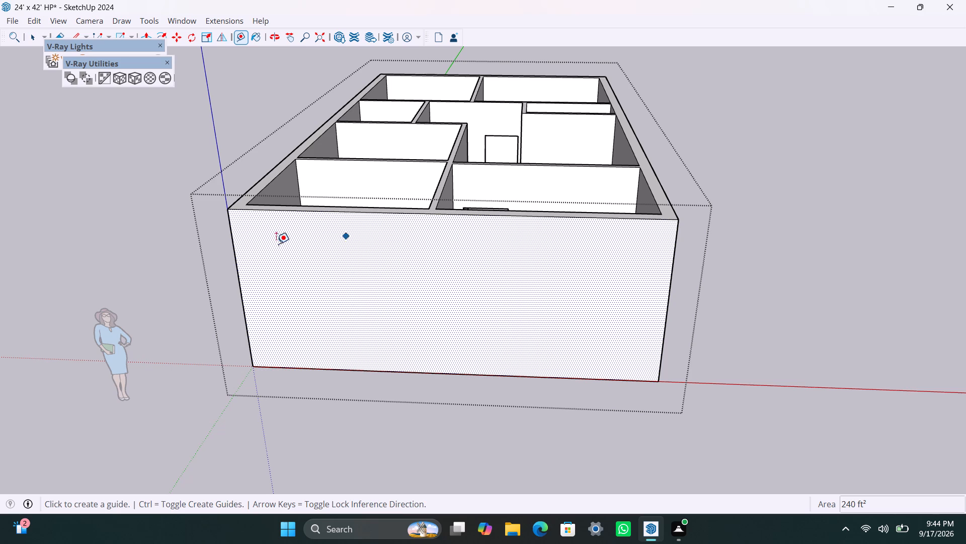
left_click(233, 257)
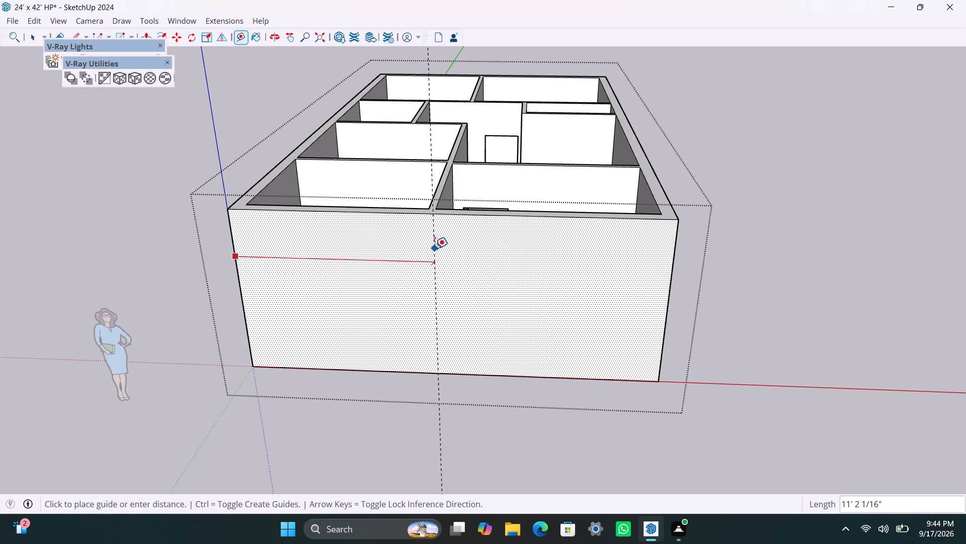
left_click(437, 240)
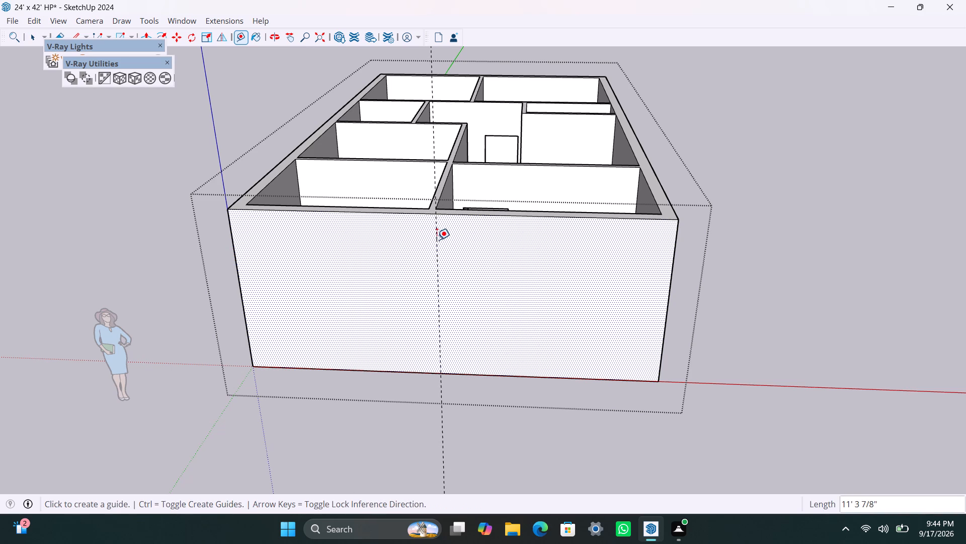
Add a vertical guide 1' beyond the first guide on the front wall and another one 3' farther along.
left_click_drag(435, 240, 461, 250)
type("1'")
key("Return")
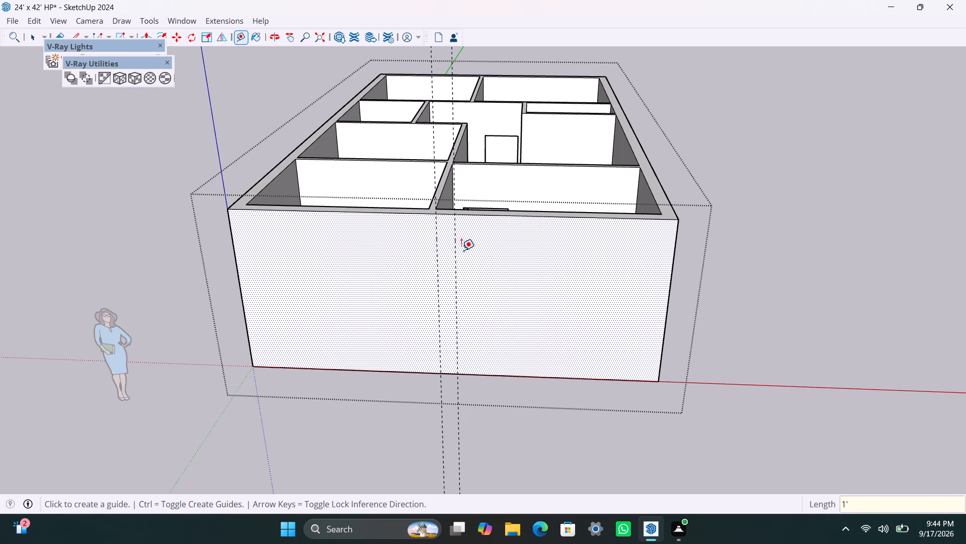
left_click(456, 261)
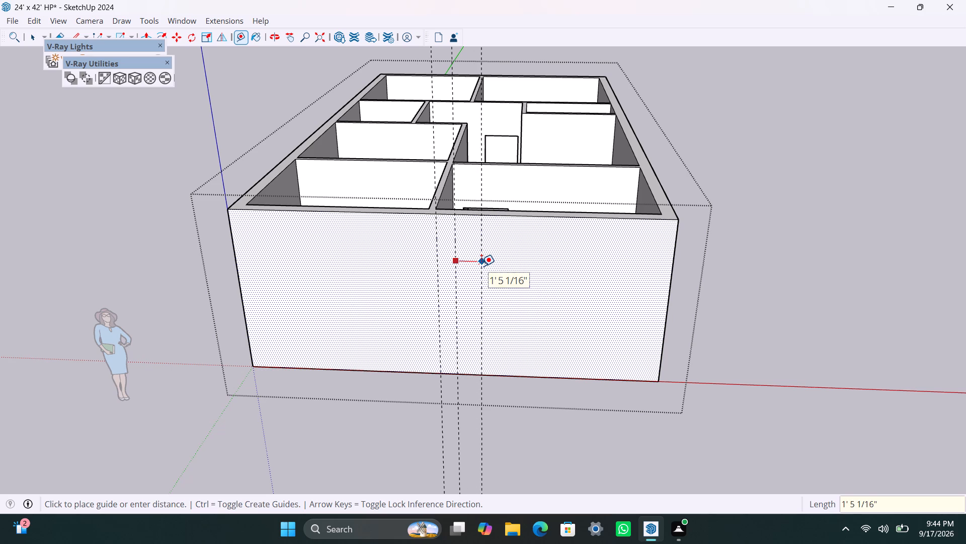
key("3")
key("apostrophe")
key("Return")
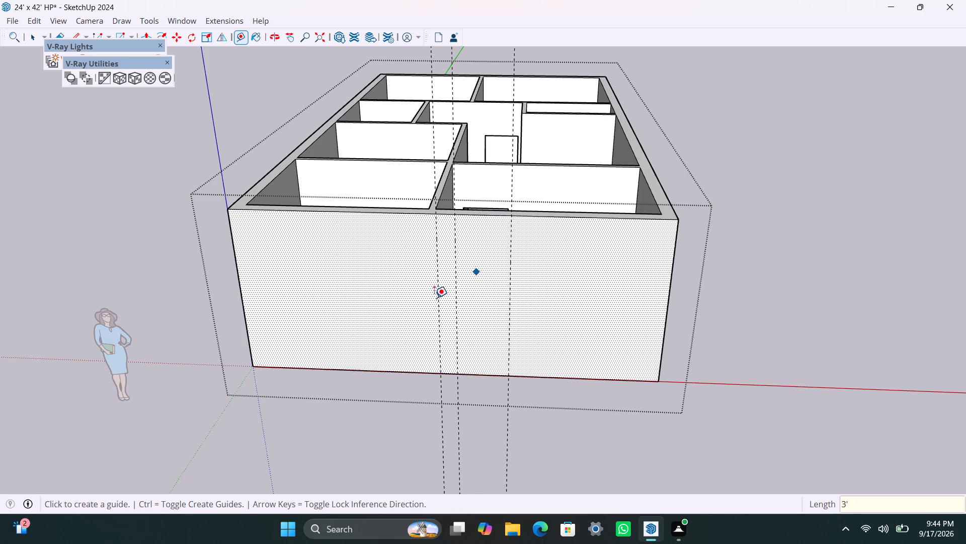
Place a horizontal guide 3' below the front wall's top edge.
left_click(501, 218)
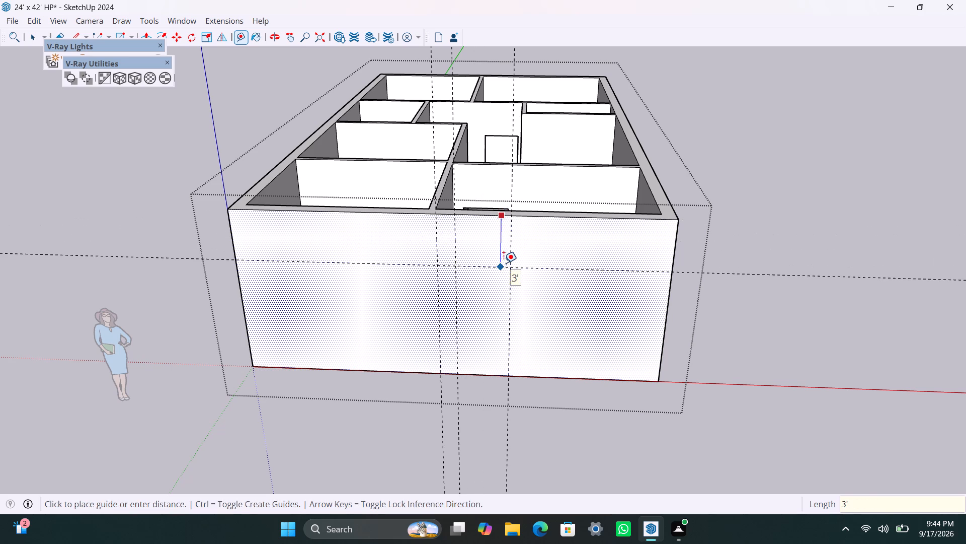
type("3'")
key("Return")
key("space")
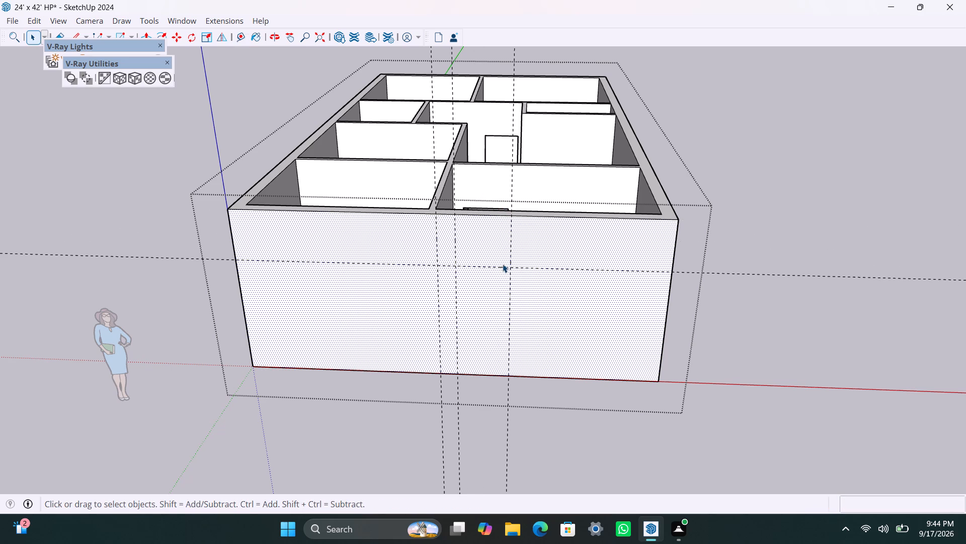
Cut a door opening through the front wall between the 3'-spaced vertical guides, from the horizontal guide down to the wall base.
key("r")
left_click_drag(458, 266, 461, 284)
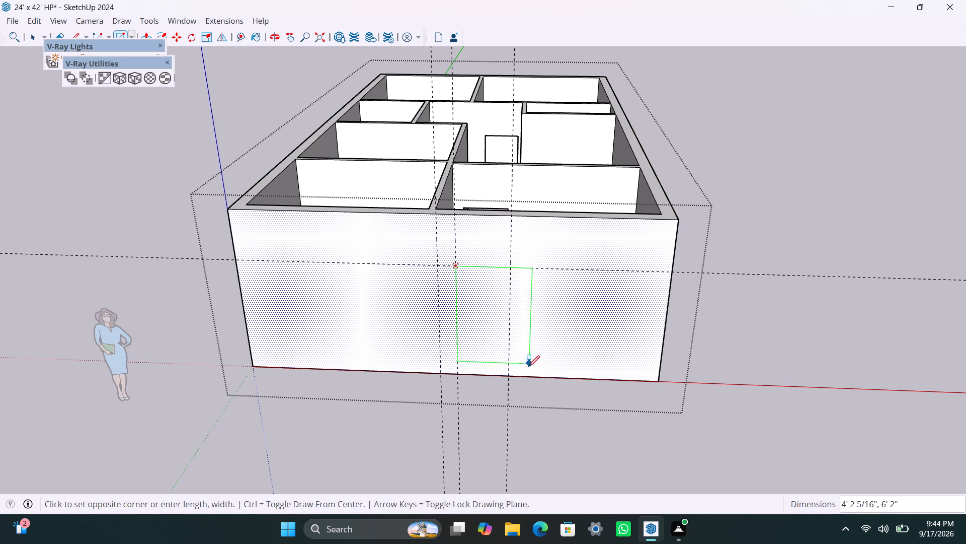
left_click(509, 379)
key("space")
left_click(490, 342)
key("p")
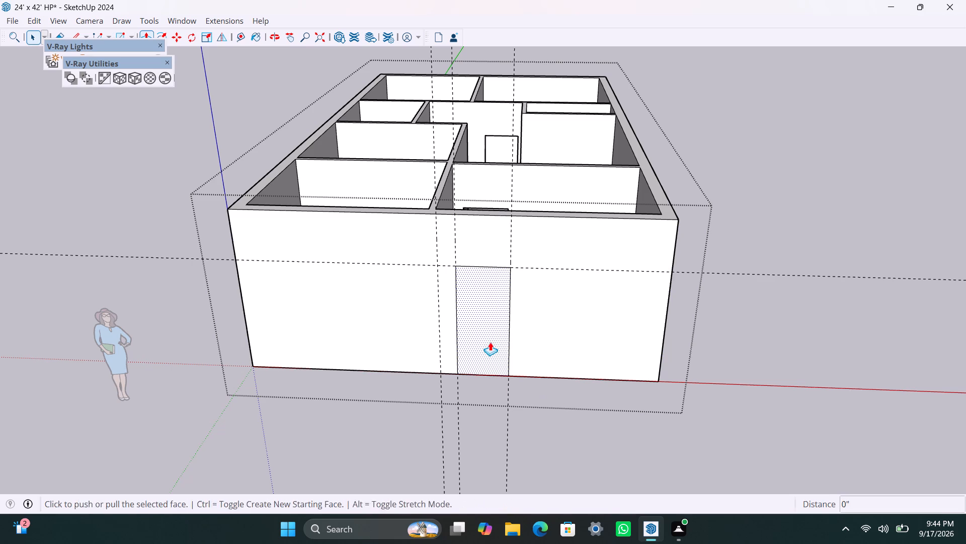
left_click(490, 342)
left_click(480, 329)
key("space")
left_click(776, 354)
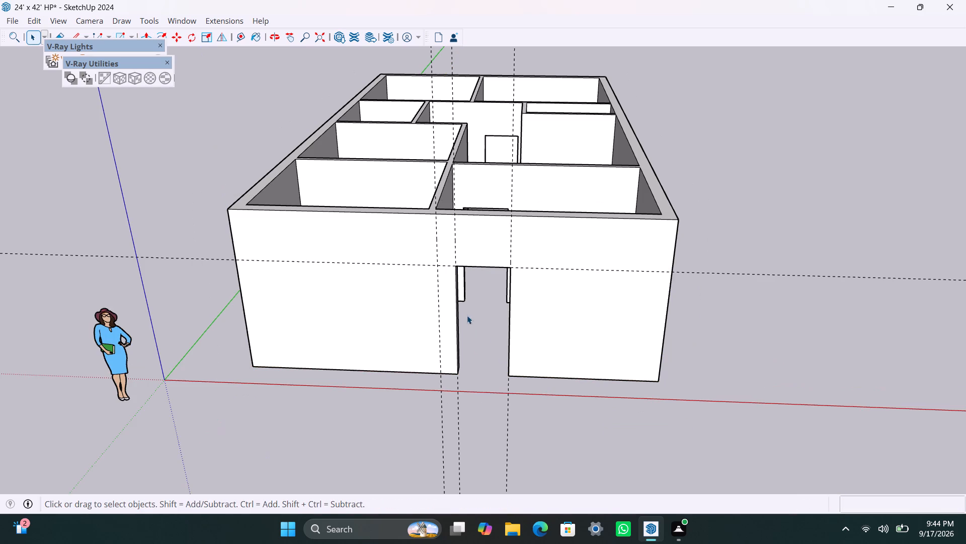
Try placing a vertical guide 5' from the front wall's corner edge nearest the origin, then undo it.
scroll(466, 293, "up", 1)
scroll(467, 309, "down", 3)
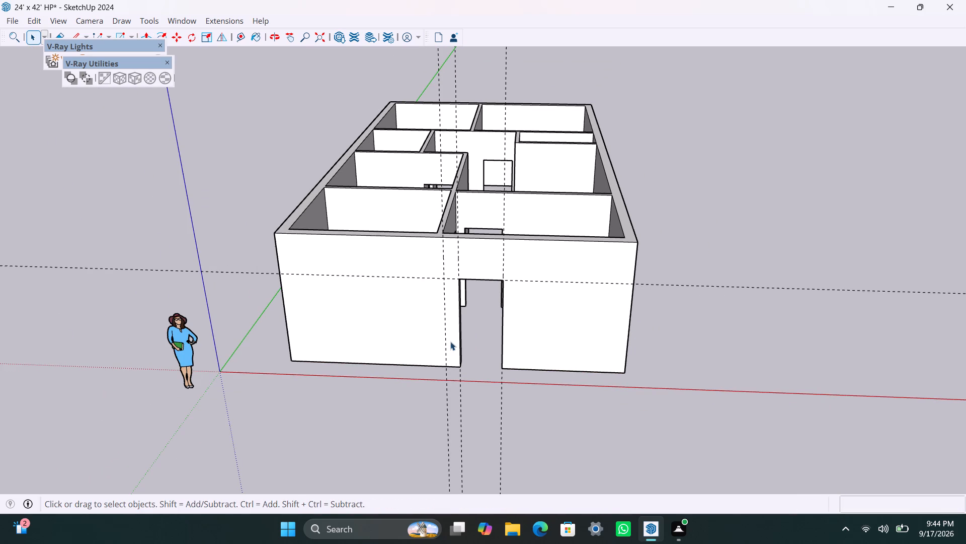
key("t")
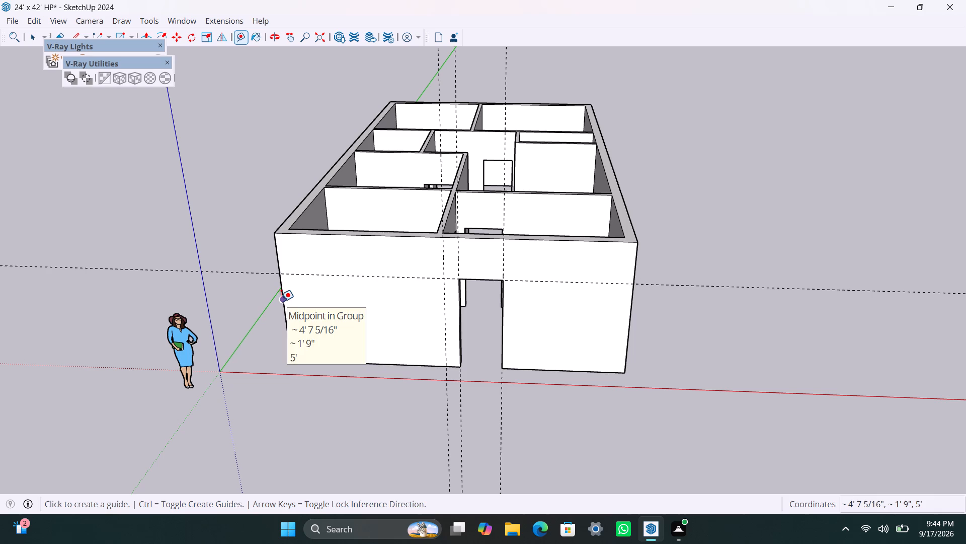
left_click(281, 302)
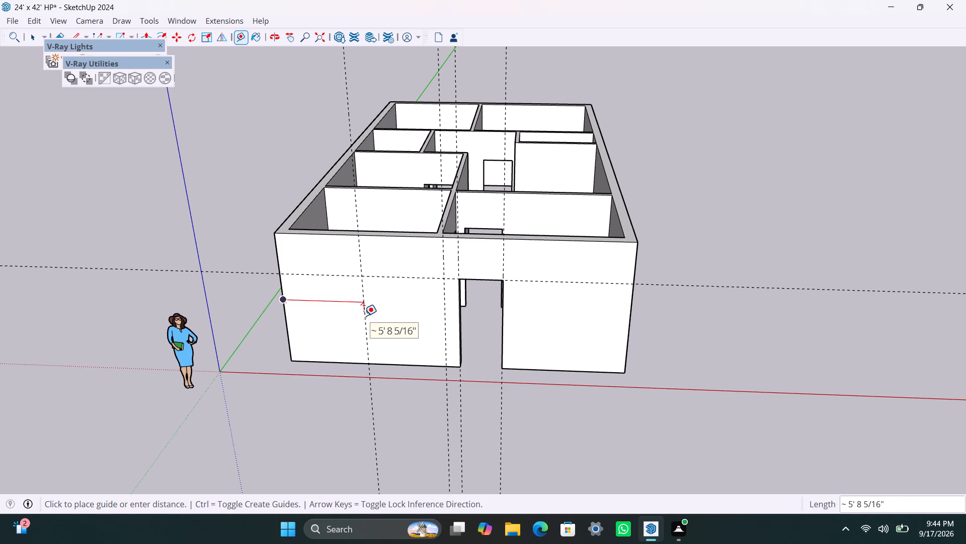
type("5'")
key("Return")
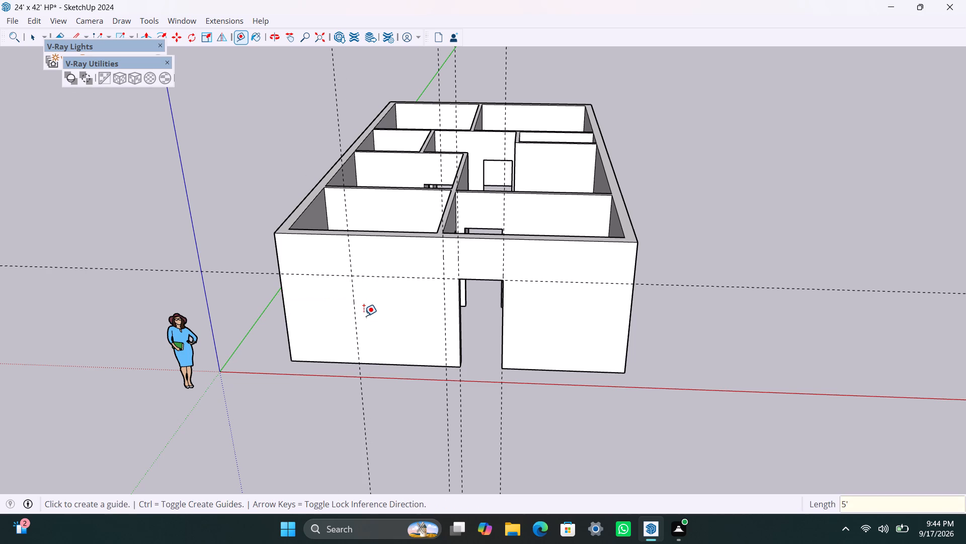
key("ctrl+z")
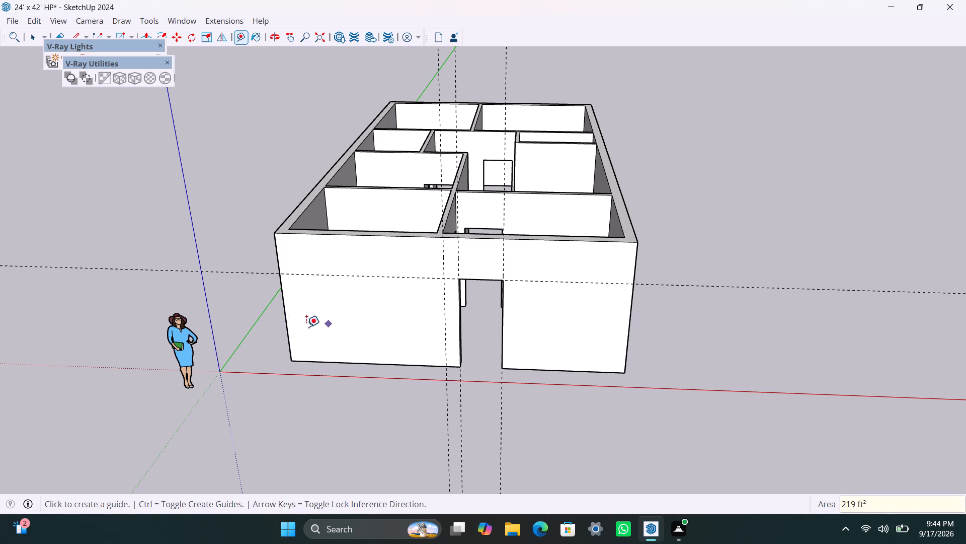
Place a vertical guide on the front wall 3' from its corner edge nearest the origin.
left_click(281, 304)
left_click(329, 303)
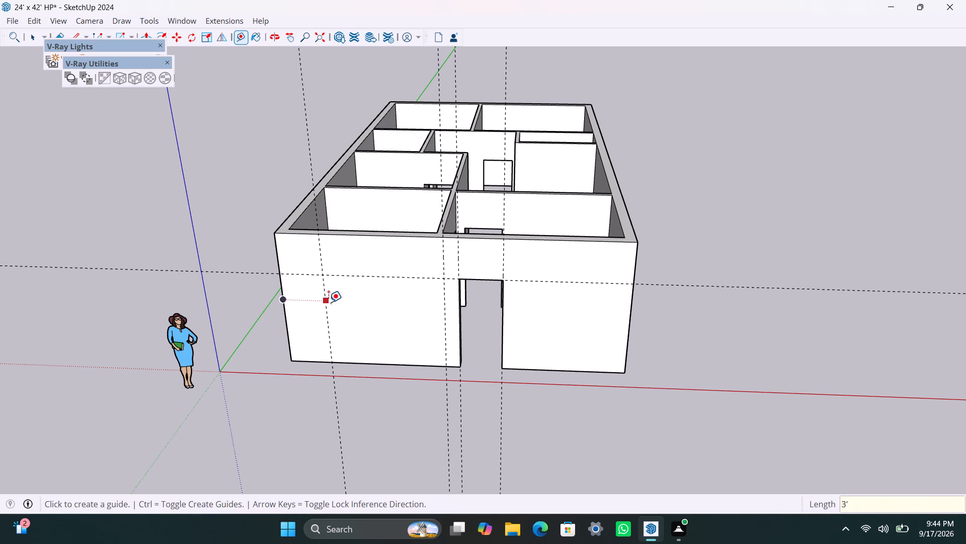
Place a vertical guide on the front wall 5' from the guide near its origin-side corner, toward the door opening.
left_click(326, 300)
key("space")
key("t")
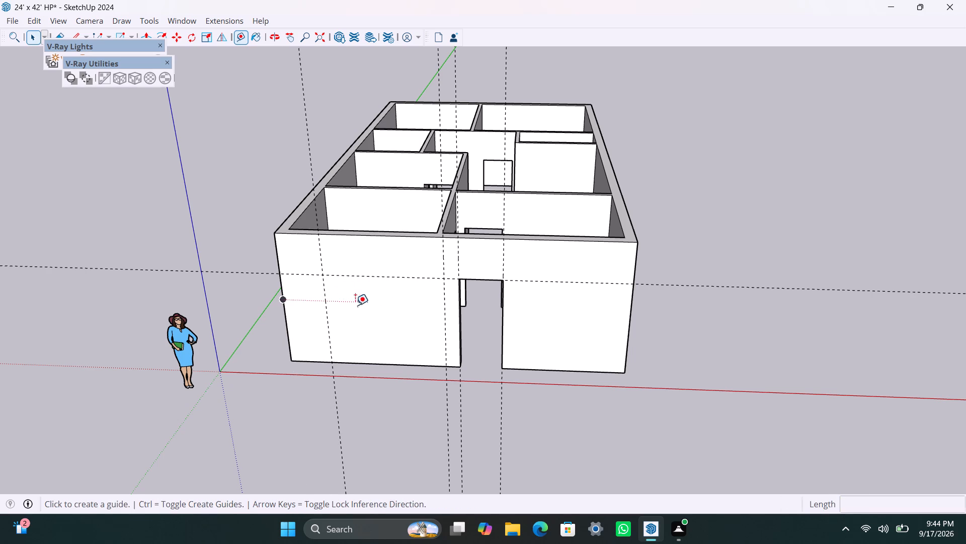
left_click_drag(319, 255, 324, 258)
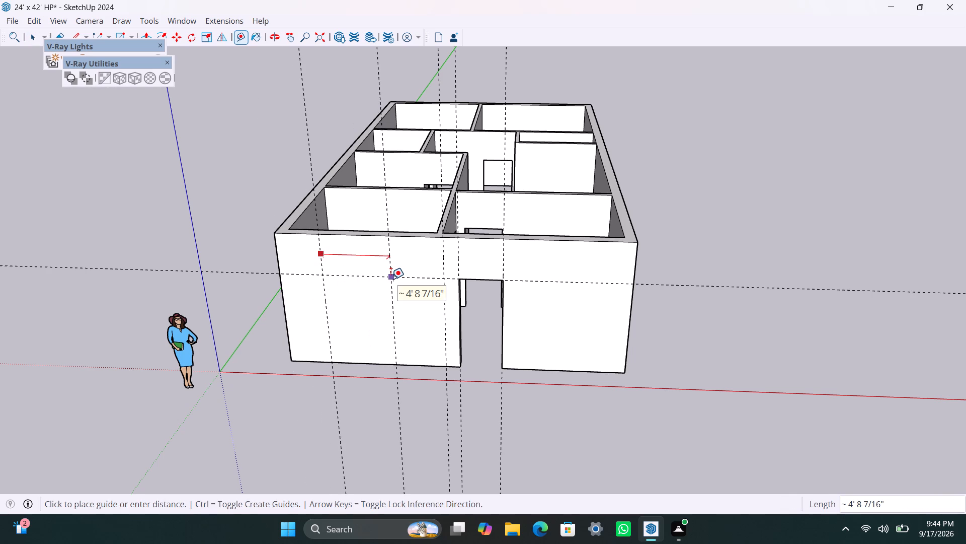
type("5'")
key("Return")
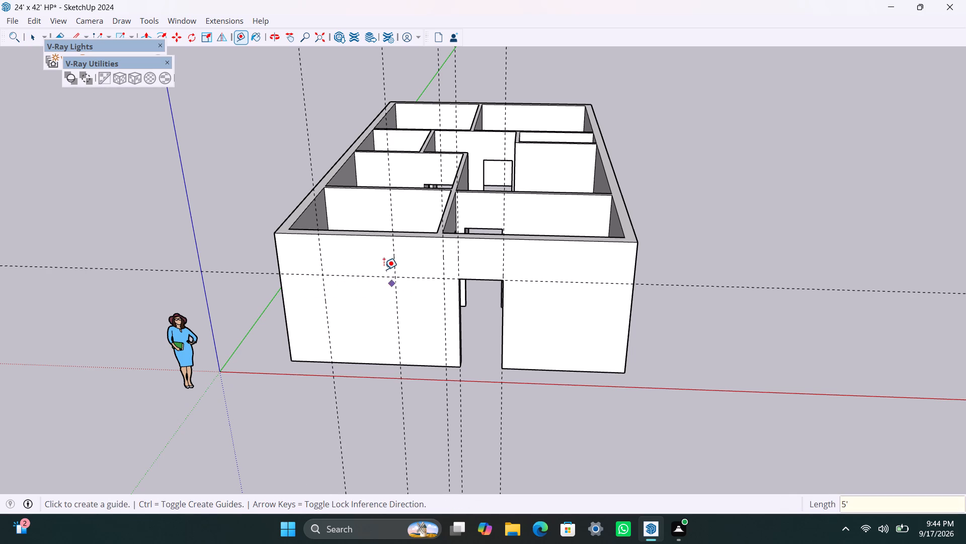
Place a horizontal guide on the front wall 4' below the guide at the door opening's top.
left_click(377, 279)
key("4")
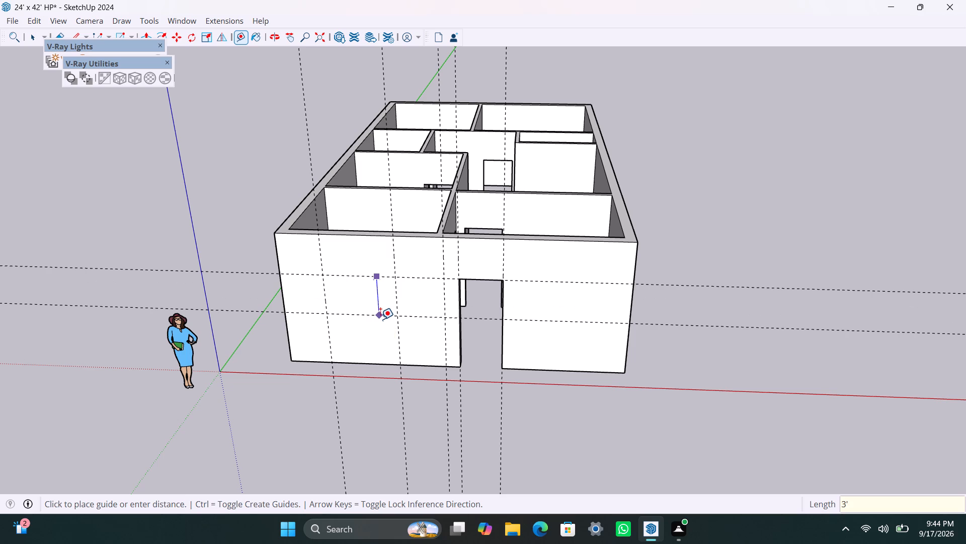
key("apostrophe")
key("Return")
Inside the wall group, draw a 5' x 4' window rectangle between the front wall's guides and push it through the wall.
key("r")
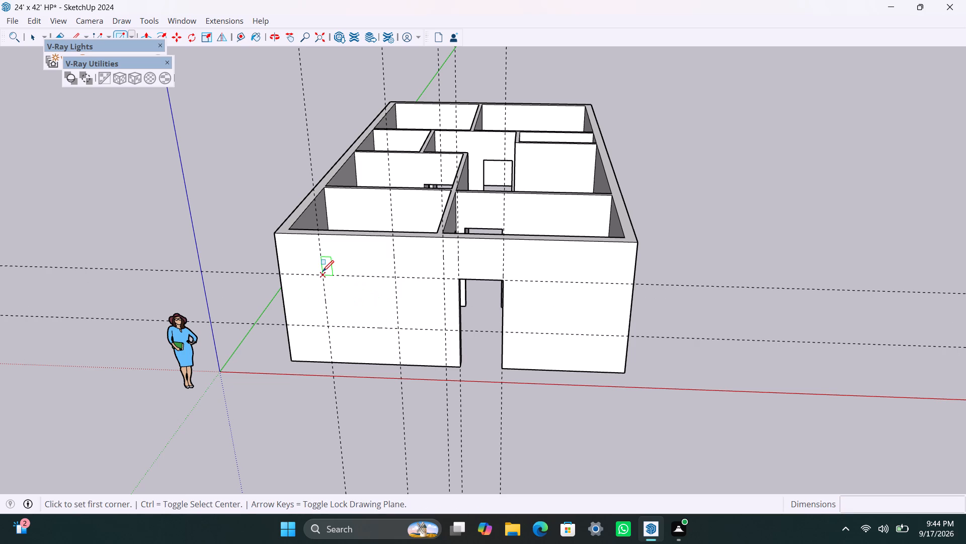
key("space")
double_click(346, 316)
left_click(347, 316)
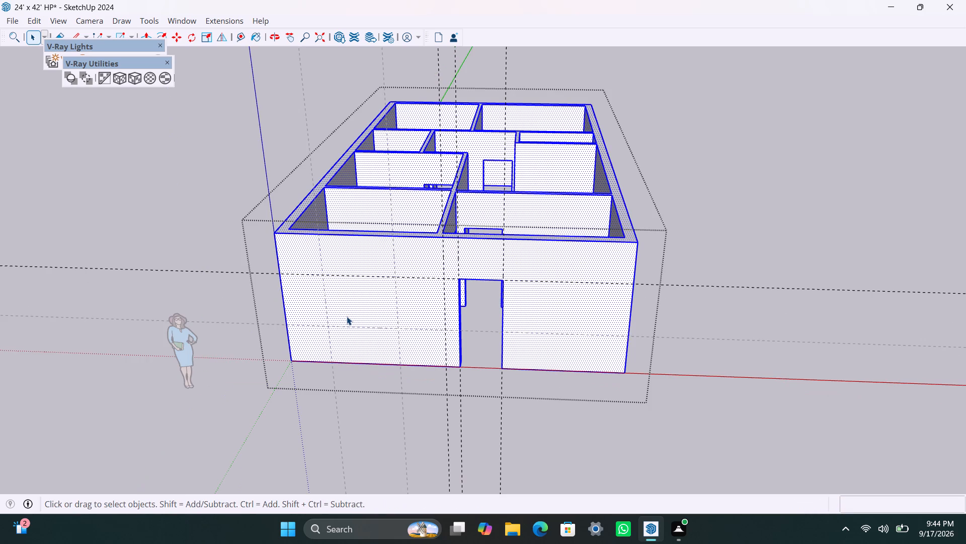
key("r")
left_click(324, 275)
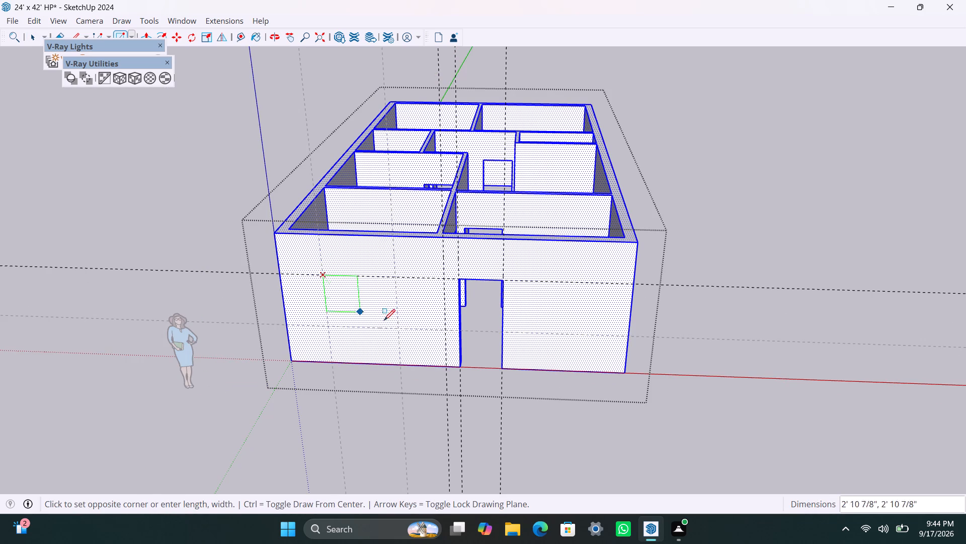
left_click(397, 328)
key("space")
left_click(369, 304)
key("p")
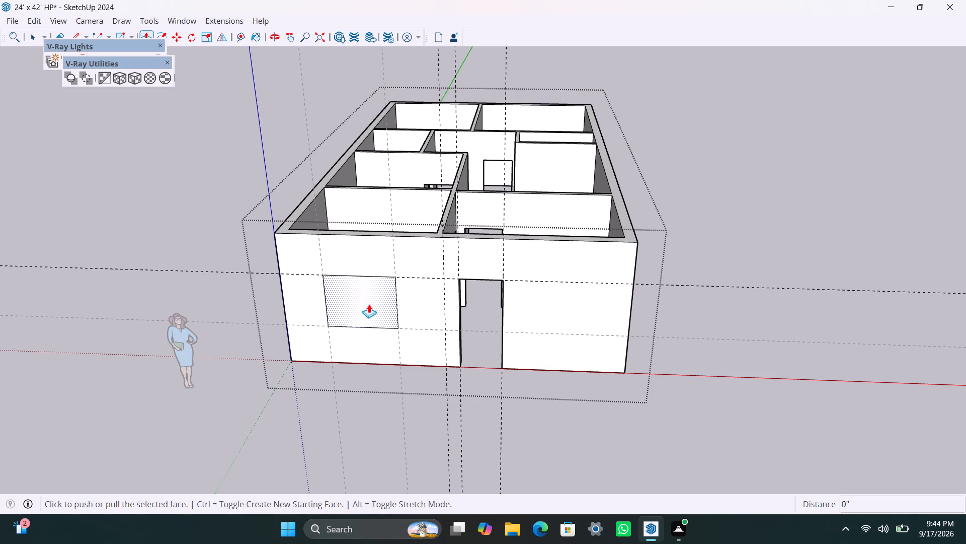
left_click(369, 304)
left_click(365, 293)
key("space")
left_click(383, 385)
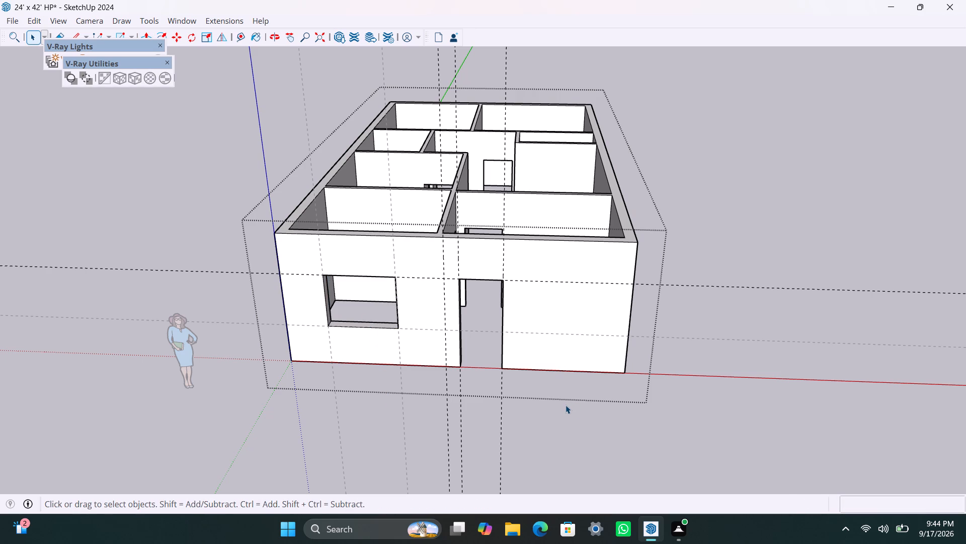
On the long side wall farthest from the origin, place a vertical guide near the front corner and another 4' beyond it.
scroll(565, 402, "down", 3)
middle_click_drag(609, 445, 224, 391)
scroll(352, 387, "up", 2)
scroll(400, 329, "up", 2)
middle_click_drag(449, 369, 396, 369)
key("t")
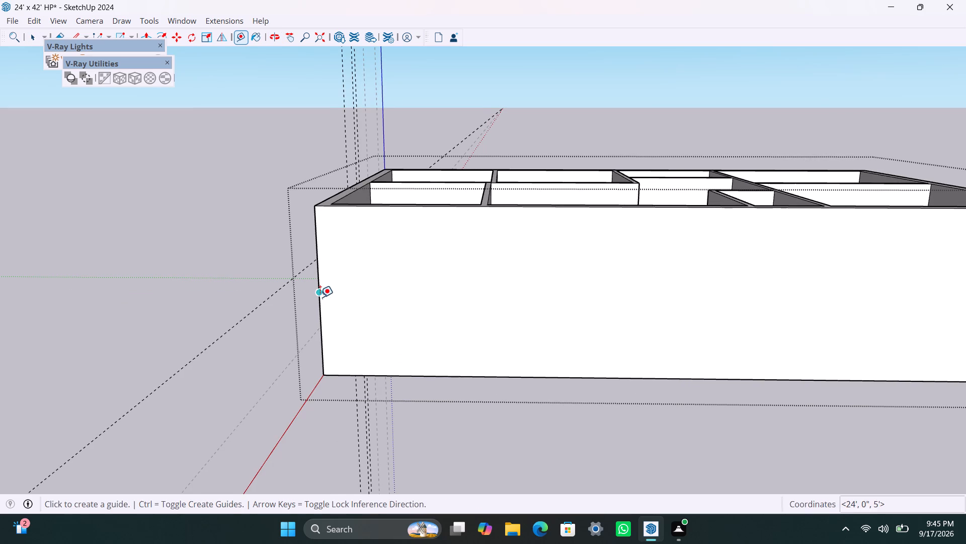
left_click(320, 297)
left_click(364, 305)
left_click(364, 303)
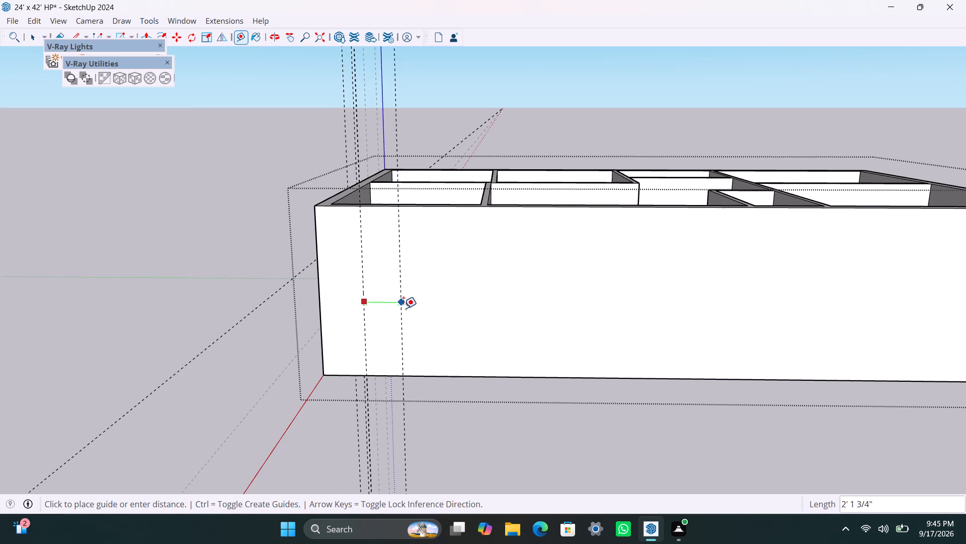
type("4'")
key("Return")
Place a horizontal guide 3' below this side wall's top edge and another 4' below that guide.
key("t")
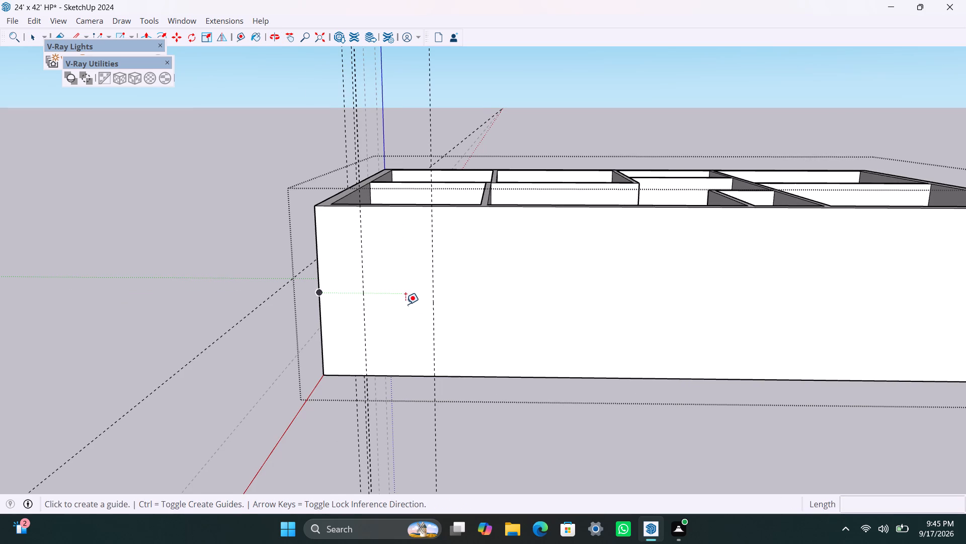
left_click(413, 208)
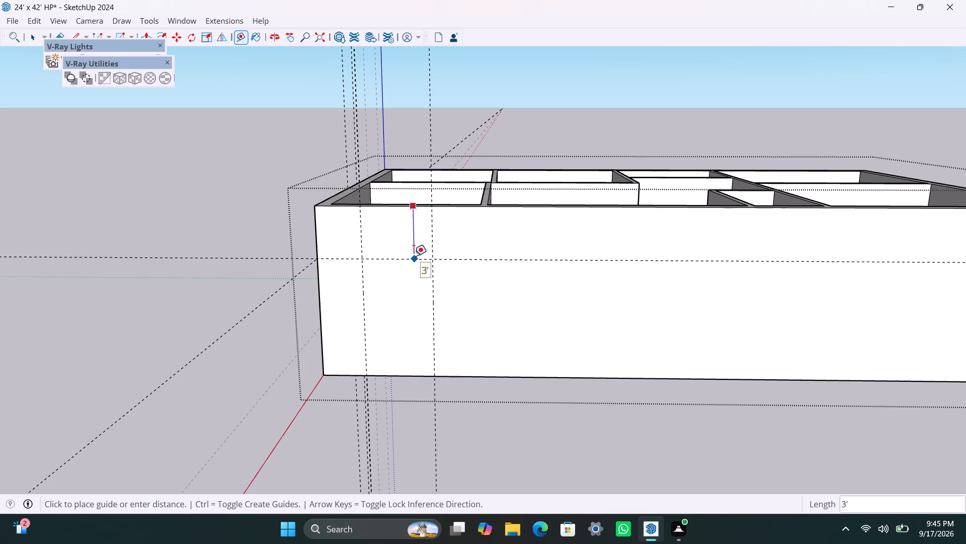
type("3'")
key("Return")
left_click(416, 259)
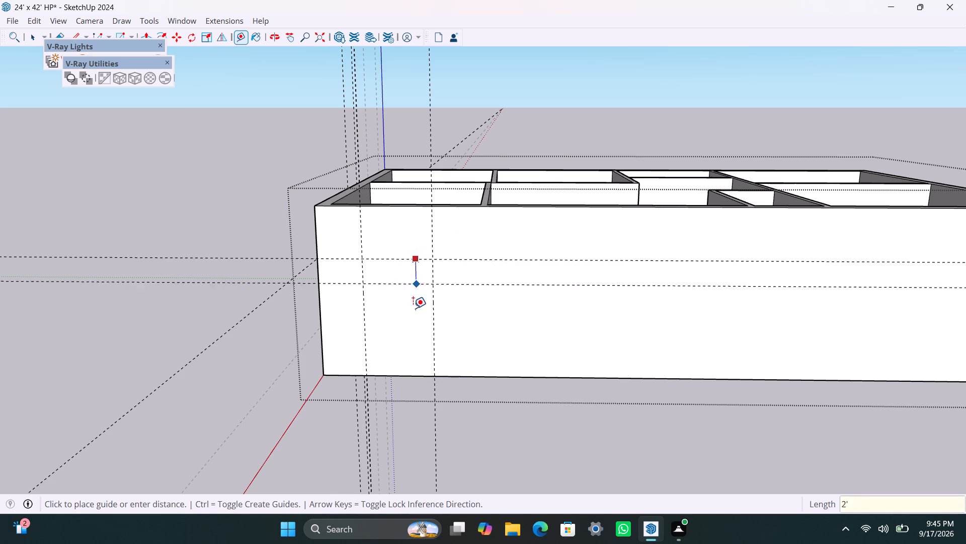
type("4'")
key("Return")
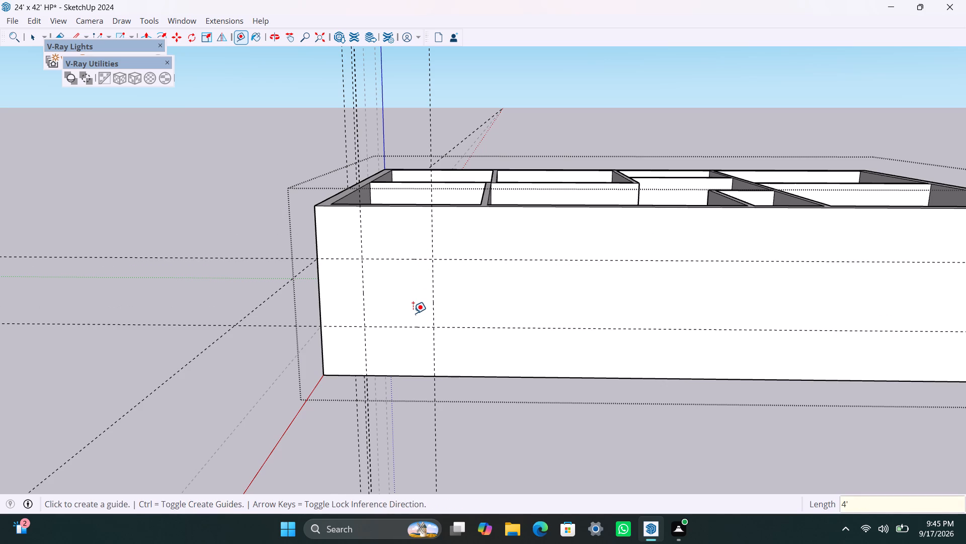
Draw a 4' x 4' window rectangle between the side wall's guides and push it 9" through the wall.
key("r")
left_click_drag(362, 259, 364, 266)
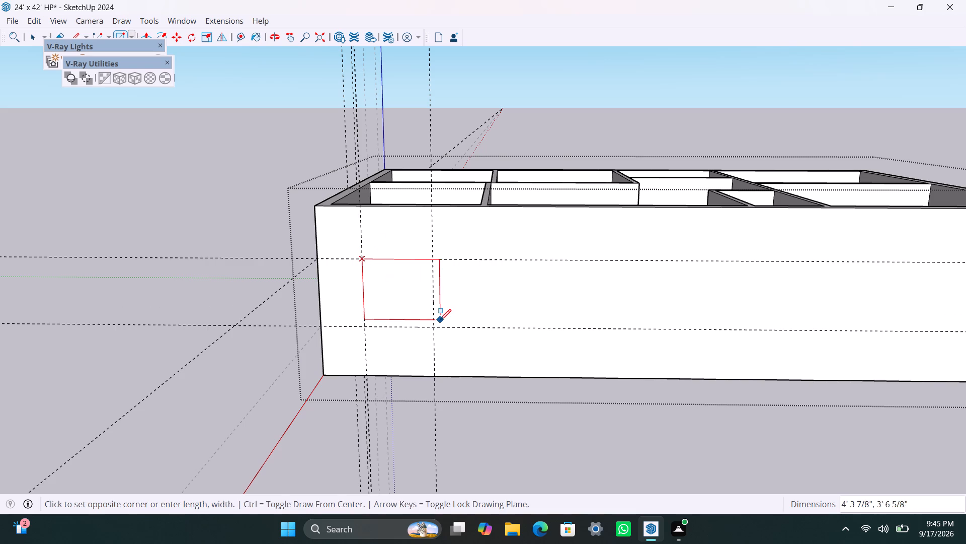
left_click(433, 330)
key("space")
left_click(397, 303)
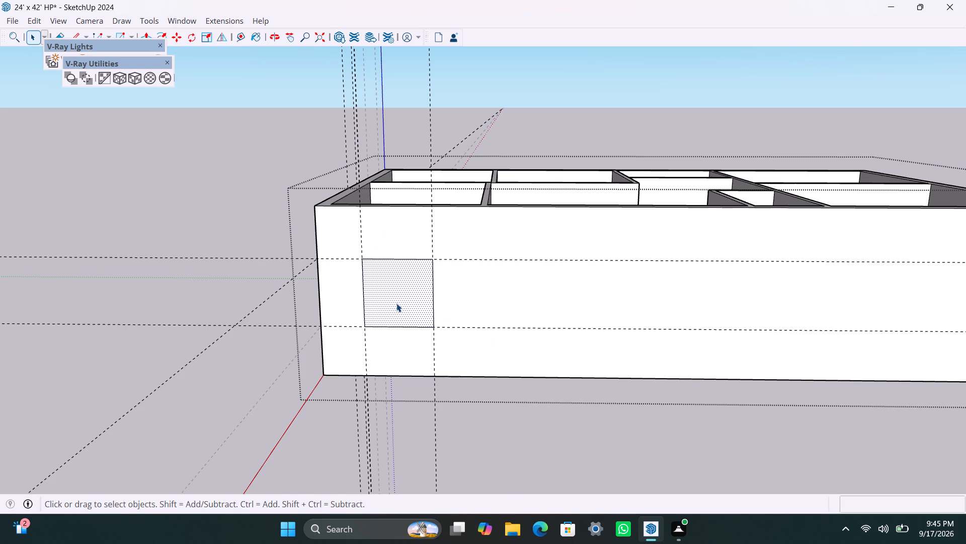
key("p")
left_click(395, 304)
left_click(389, 288)
key("space")
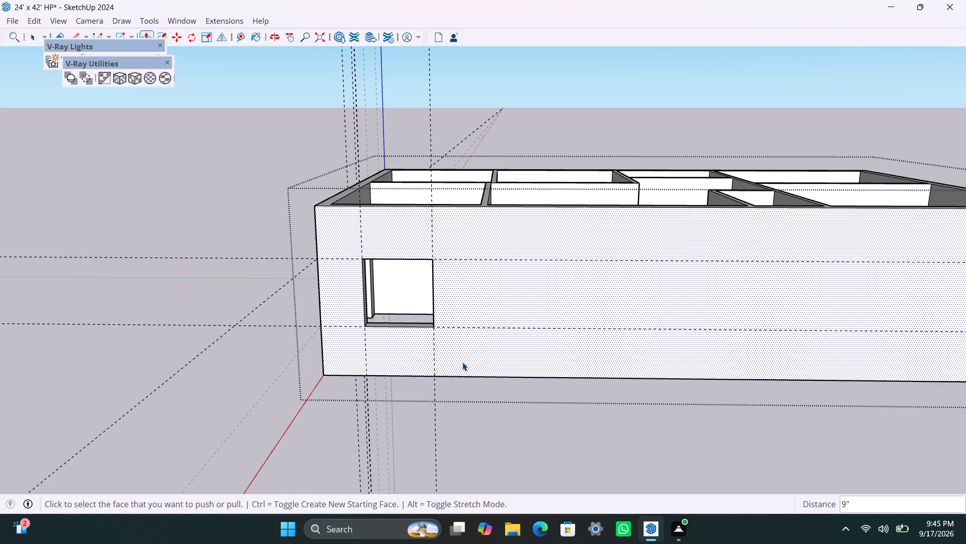
left_click(526, 409)
Place a vertical guide about 4' 3" past the side window's far edge and another 5' beyond it.
scroll(486, 403, "down", 2)
middle_click_drag(440, 356, 329, 364, "shift")
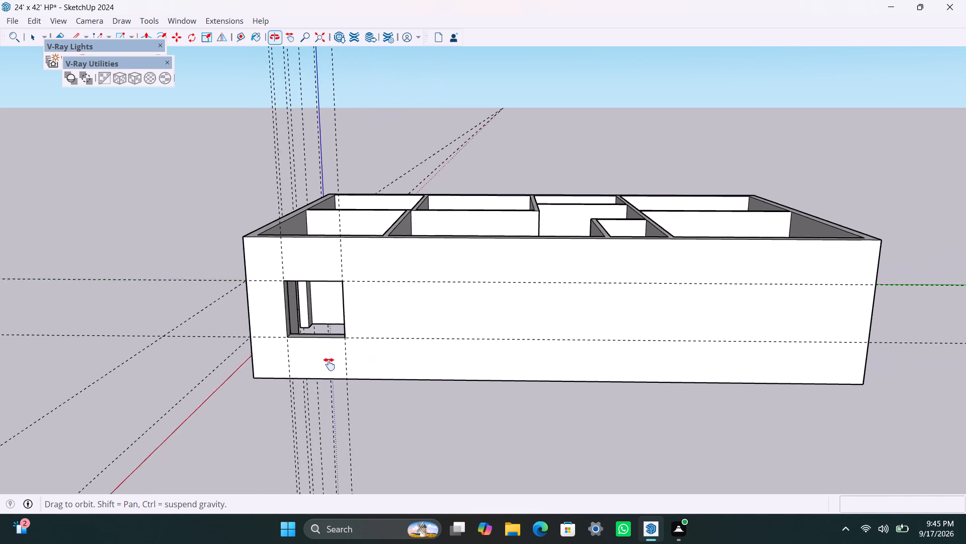
middle_click_drag(329, 364, 314, 371, "shift")
key("t")
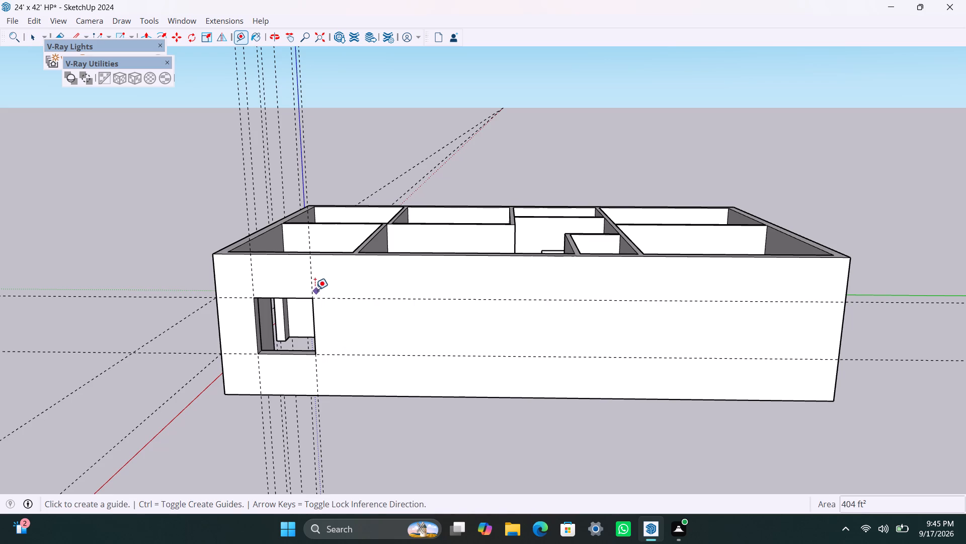
left_click(314, 287)
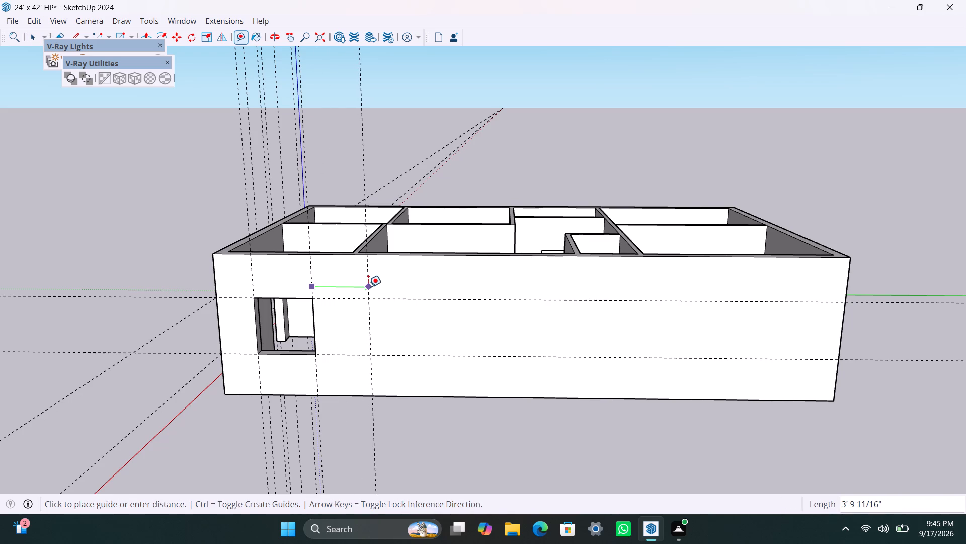
middle_click_drag(371, 286, 402, 291)
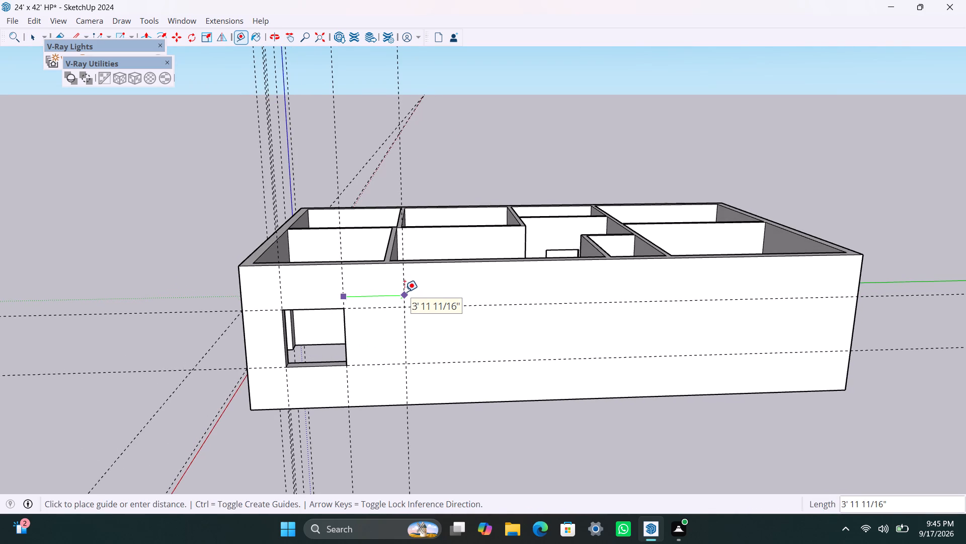
left_click(409, 294)
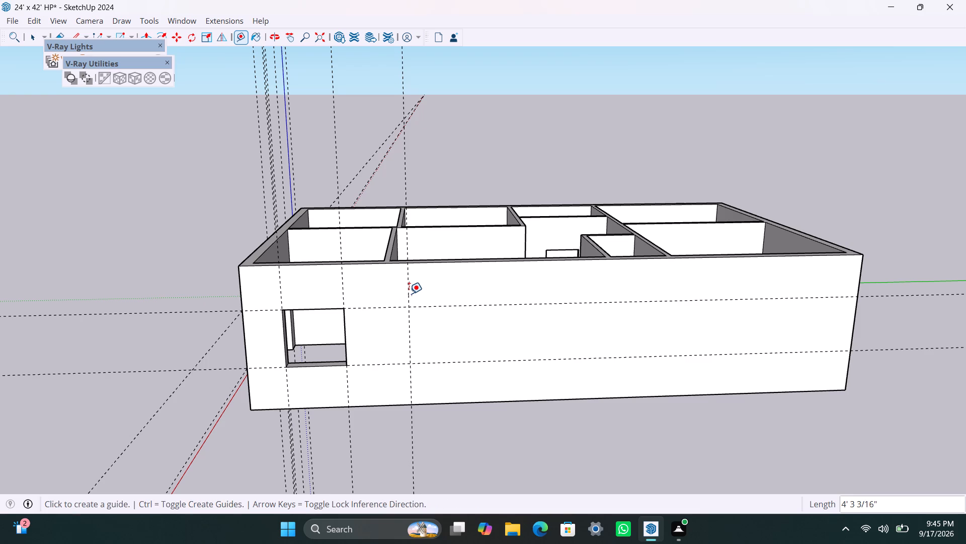
left_click(408, 298)
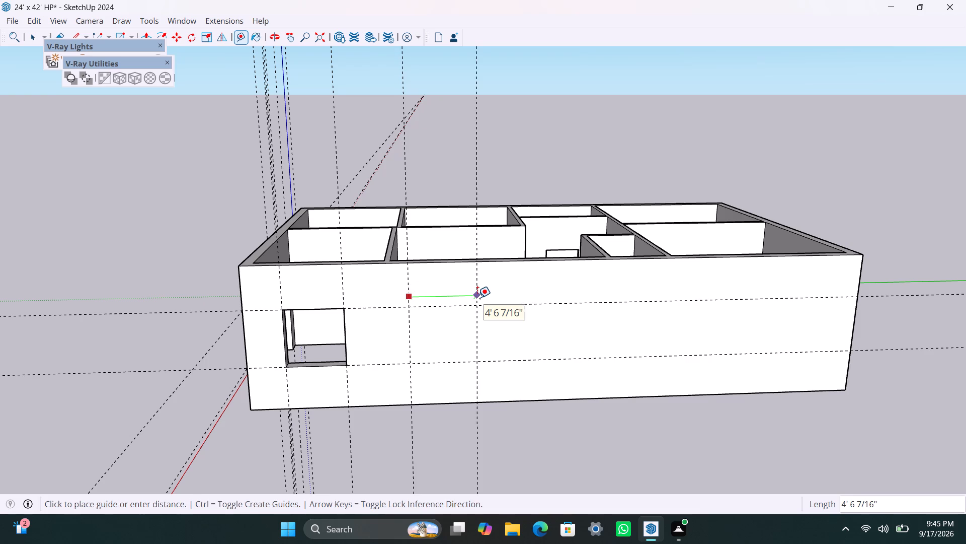
type("5'")
key("Return")
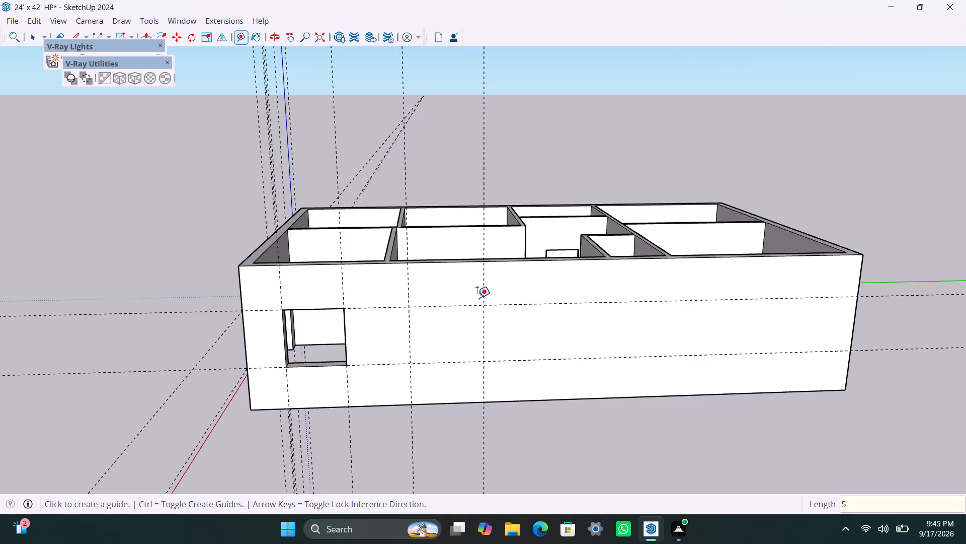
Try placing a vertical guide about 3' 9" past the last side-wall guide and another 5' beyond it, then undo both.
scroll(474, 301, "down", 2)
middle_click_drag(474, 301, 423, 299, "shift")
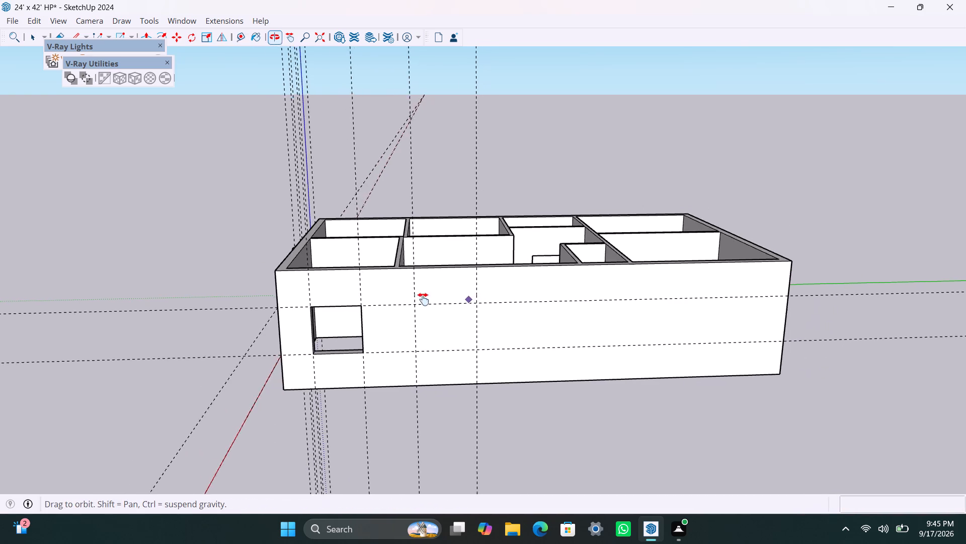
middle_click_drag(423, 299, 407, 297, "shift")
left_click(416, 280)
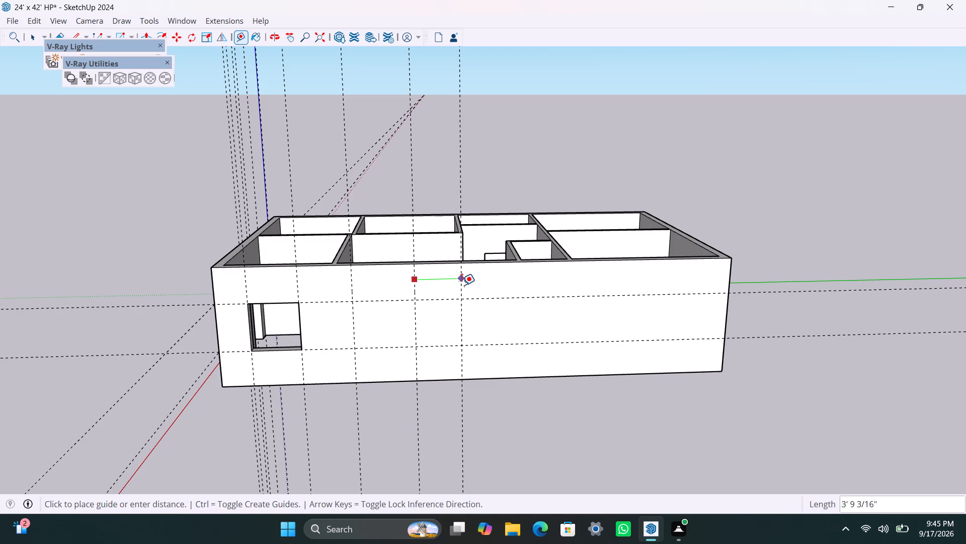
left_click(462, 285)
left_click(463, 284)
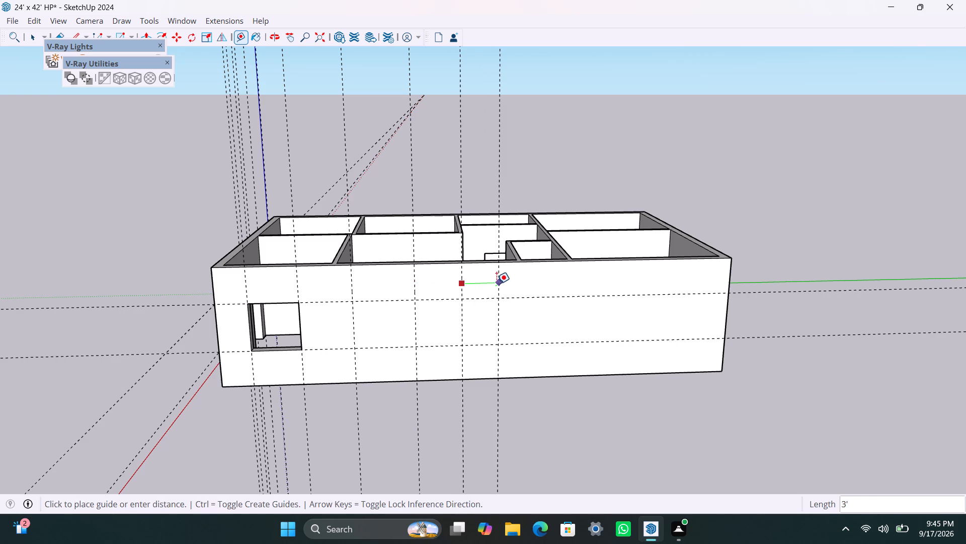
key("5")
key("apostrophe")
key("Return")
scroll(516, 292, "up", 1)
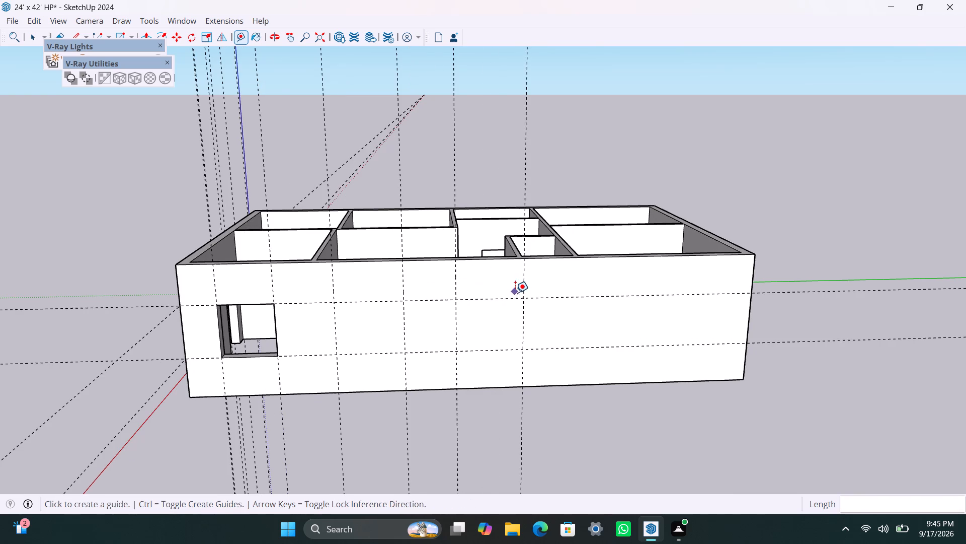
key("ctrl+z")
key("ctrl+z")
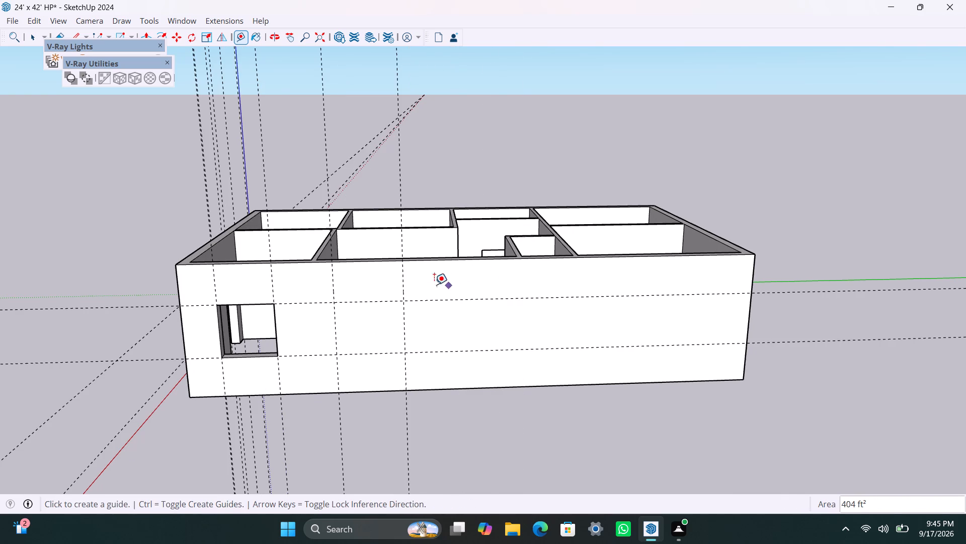
Place a vertical guide 3' past the side wall's last vertical guide and another 5' beyond it.
left_click(405, 277)
left_click(441, 279)
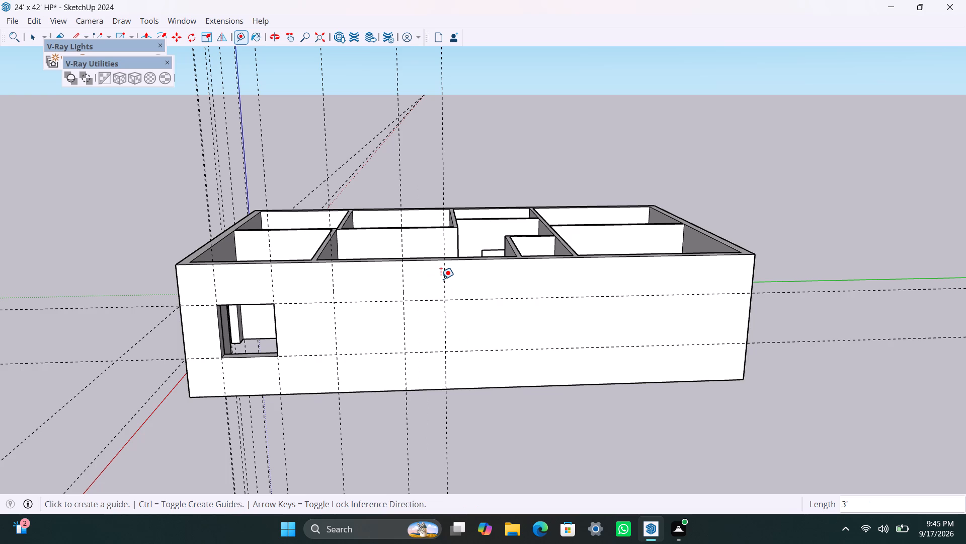
left_click(443, 279)
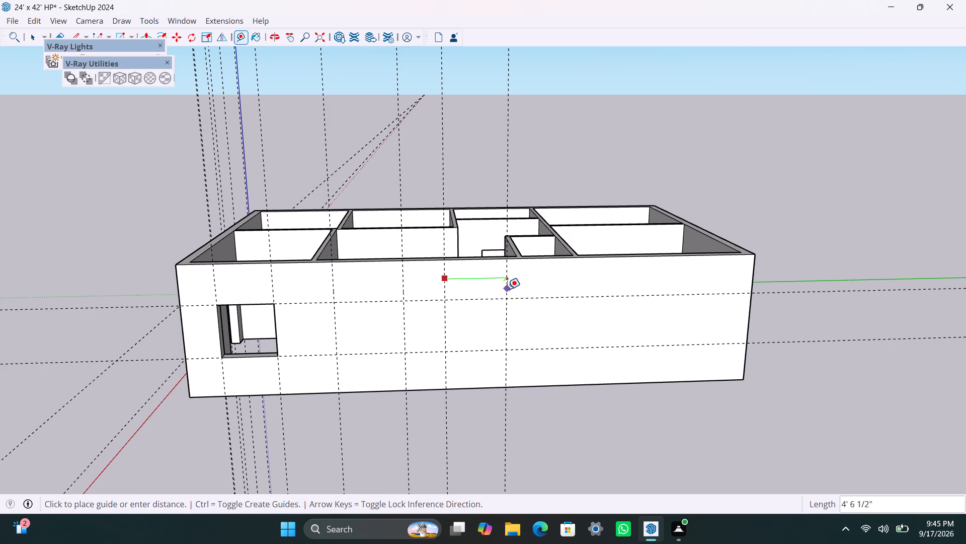
type("5'")
key("Return")
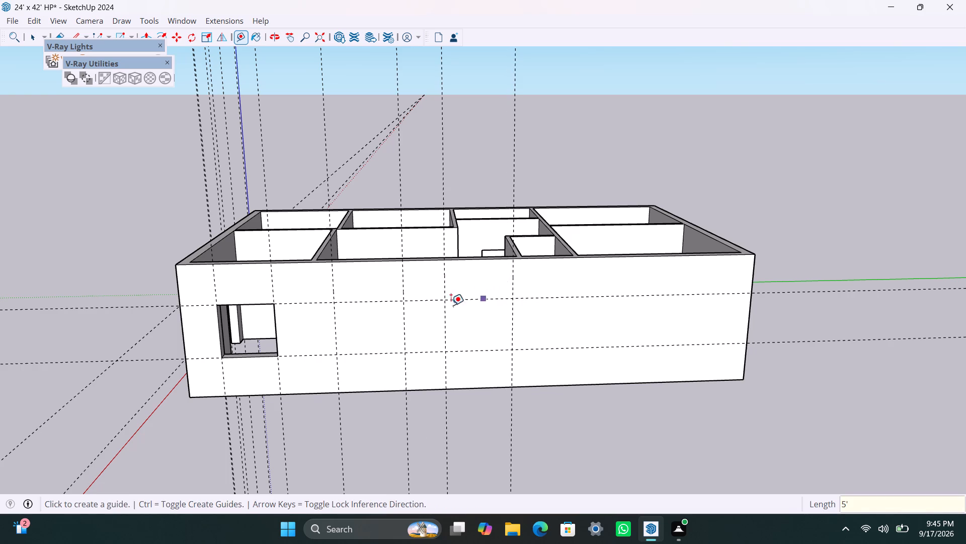
key("space")
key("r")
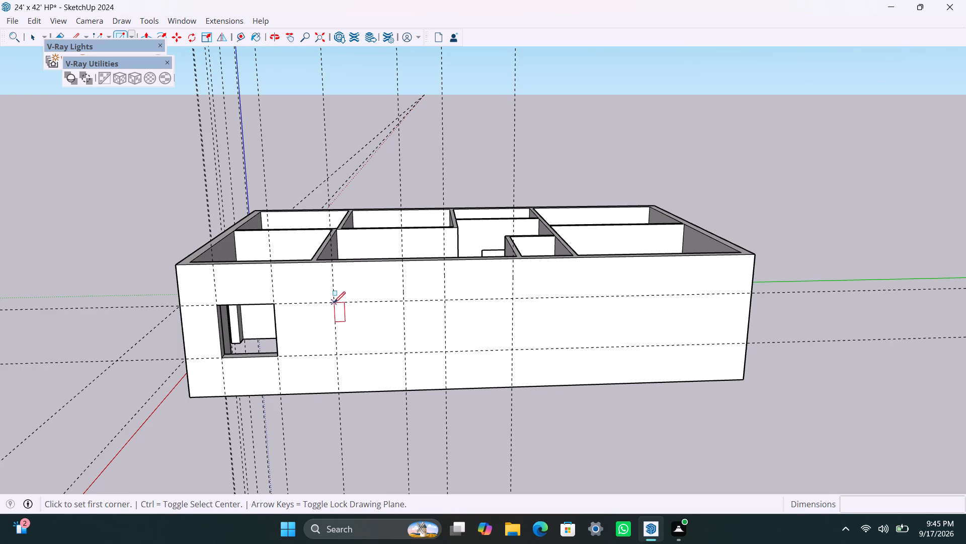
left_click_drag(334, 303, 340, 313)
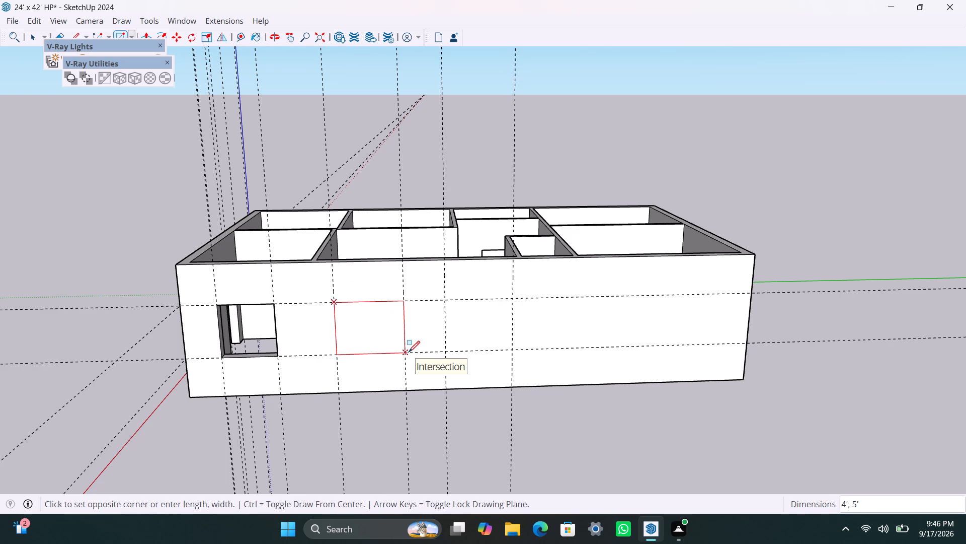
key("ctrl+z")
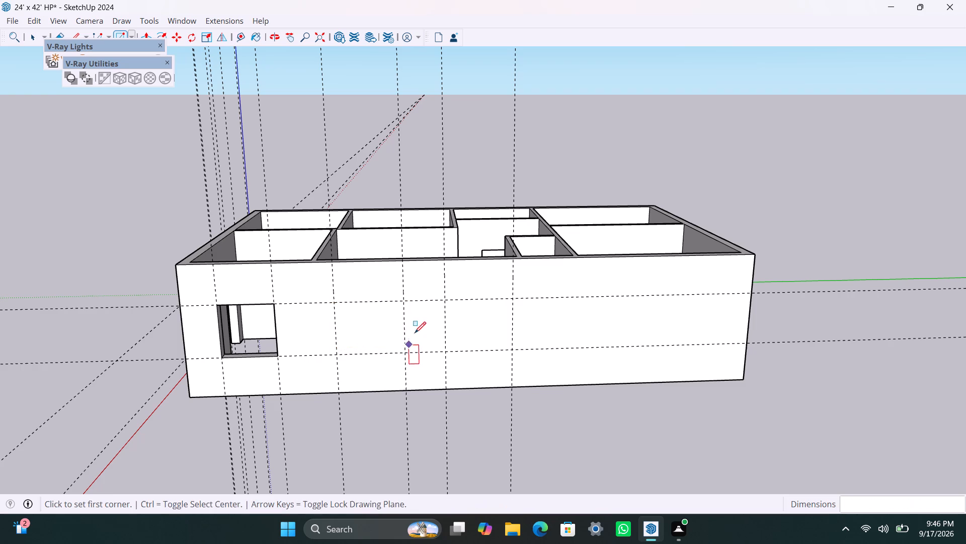
Undo the last three vertical guides on the side wall, keeping the first one past the existing side window.
key("ctrl+z")
key("ctrl+z")
key("ctrl+z")
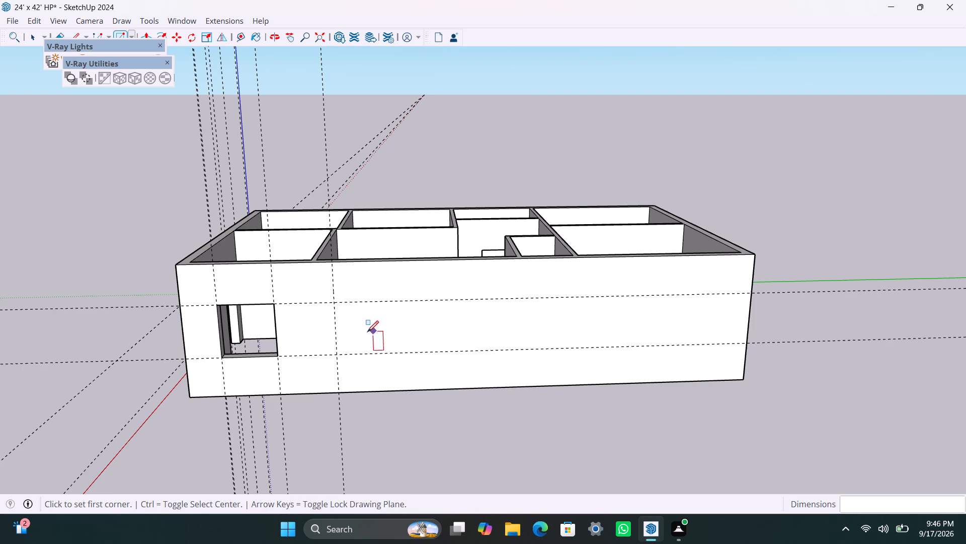
key("space")
Place a vertical guide 4' past the side wall's last vertical guide.
key("t")
left_click(339, 287)
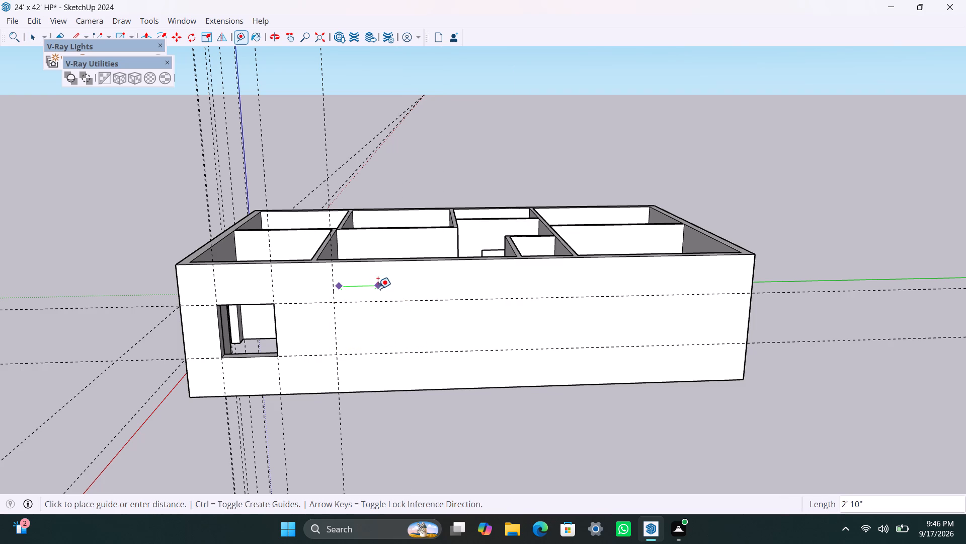
key("space")
key("t")
left_click(336, 286)
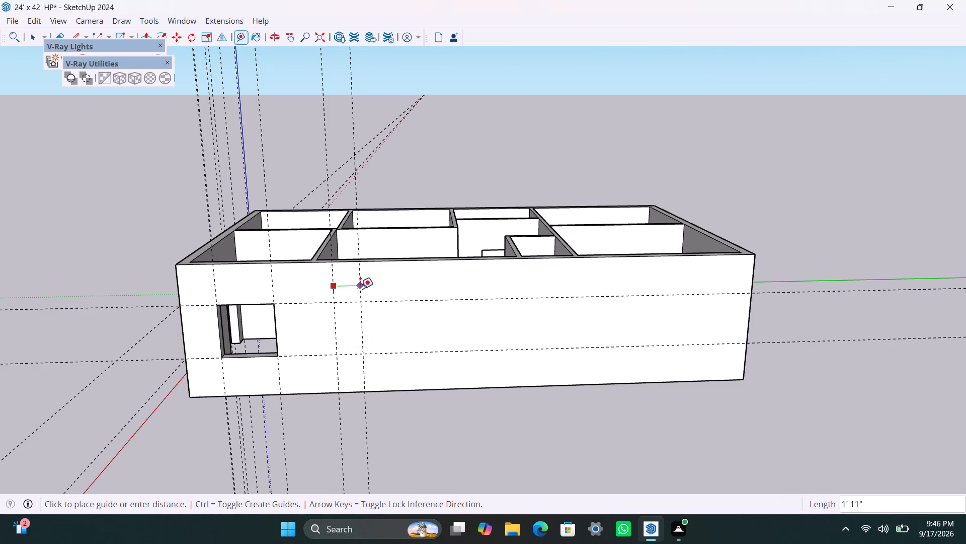
type("4'")
key("Return")
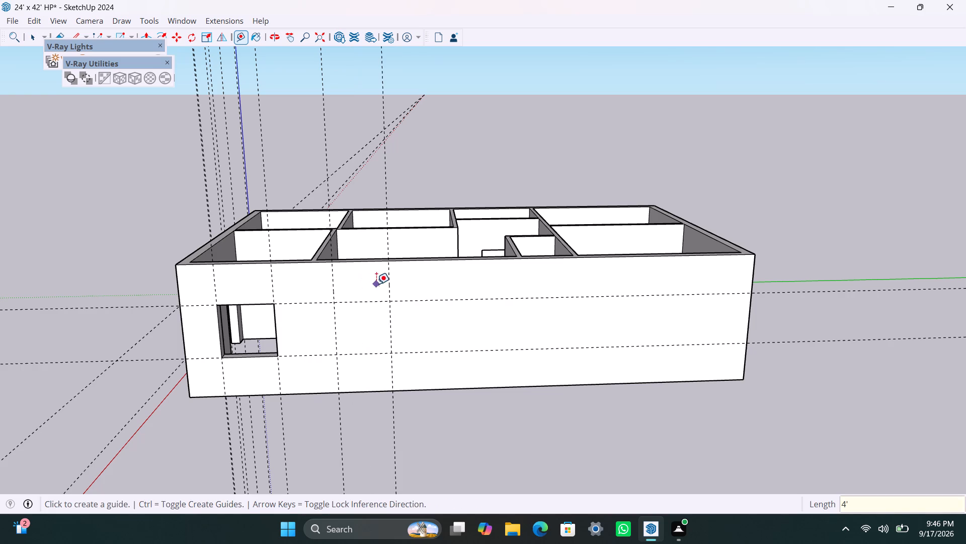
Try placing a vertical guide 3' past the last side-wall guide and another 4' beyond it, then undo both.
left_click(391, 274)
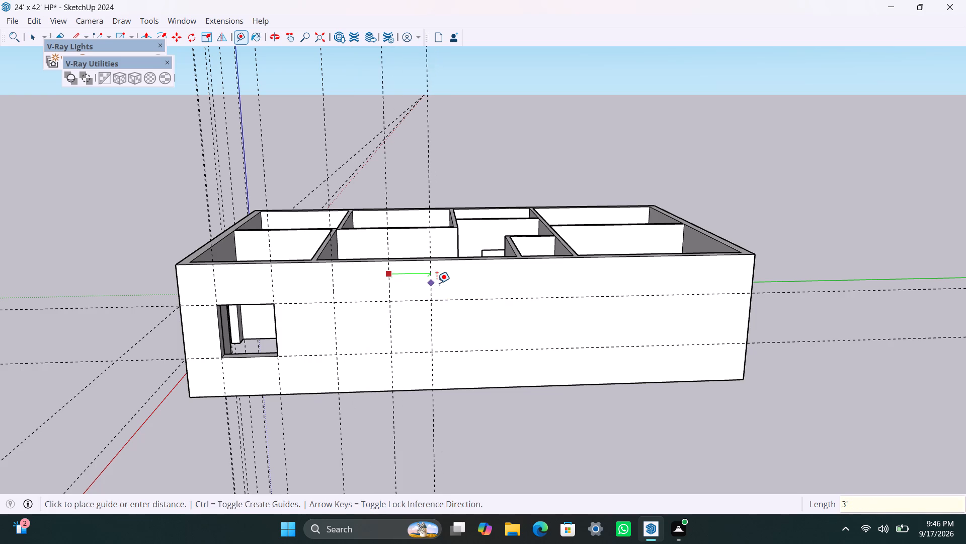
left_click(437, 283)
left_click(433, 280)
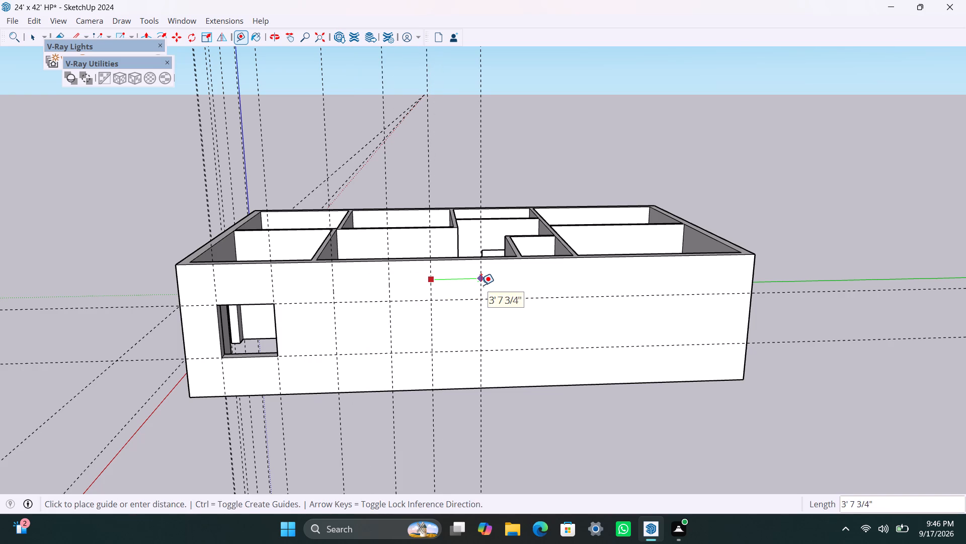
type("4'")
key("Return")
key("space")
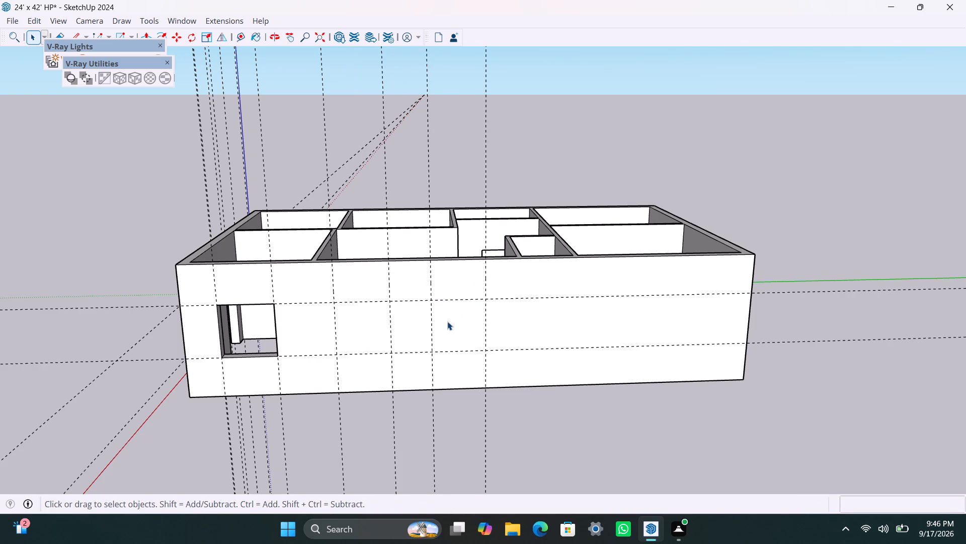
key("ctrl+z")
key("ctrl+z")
Place a vertical guide 4' past the side wall's last vertical guide and another 4' beyond it.
key("t")
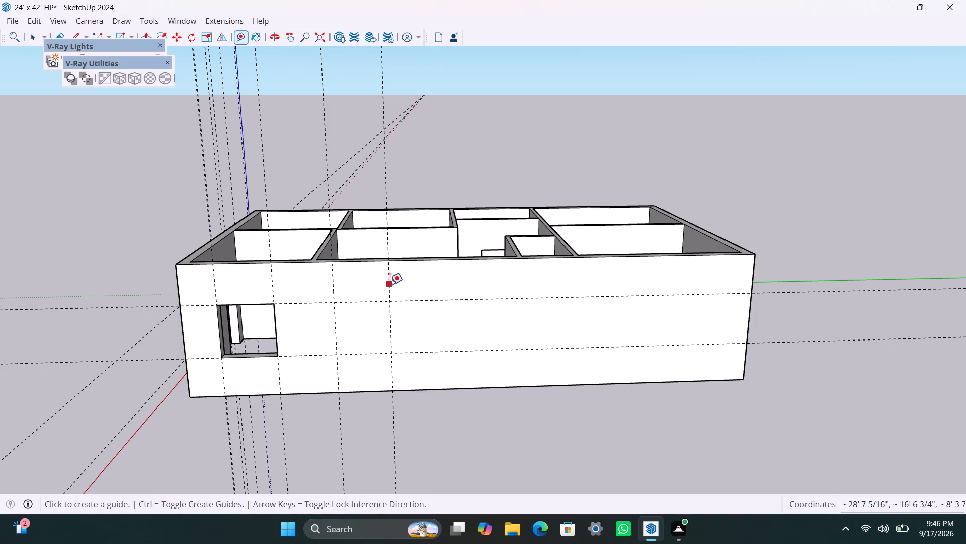
left_click(389, 284)
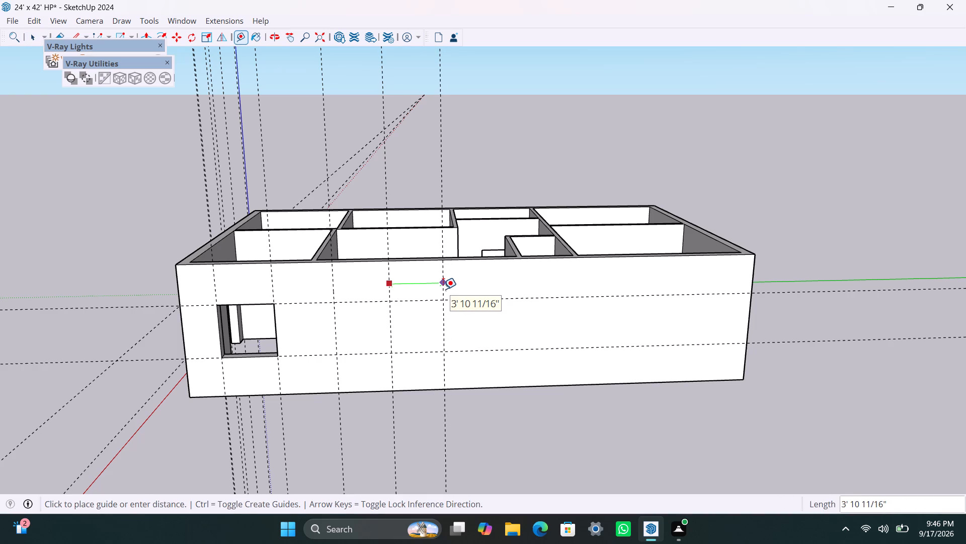
key("4")
key("apostrophe")
key("Return")
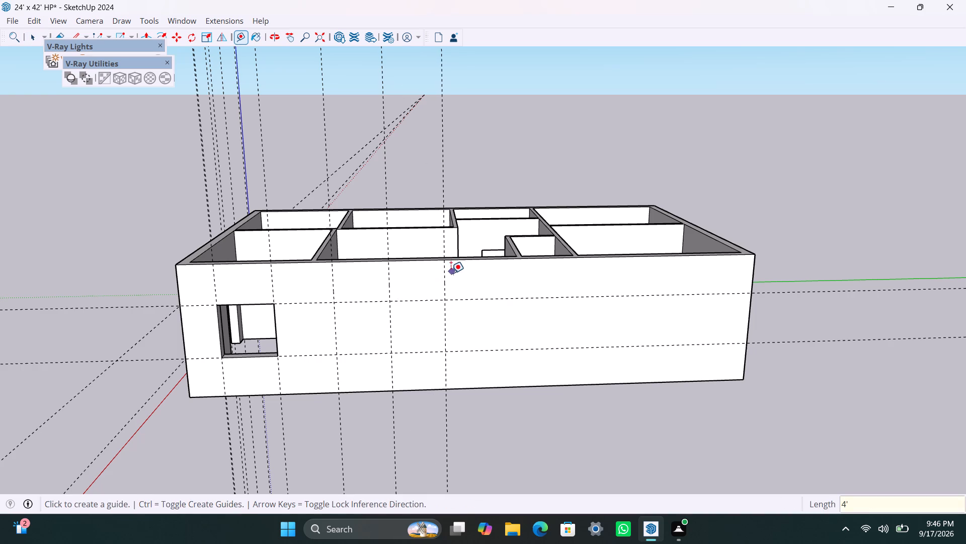
left_click(445, 284)
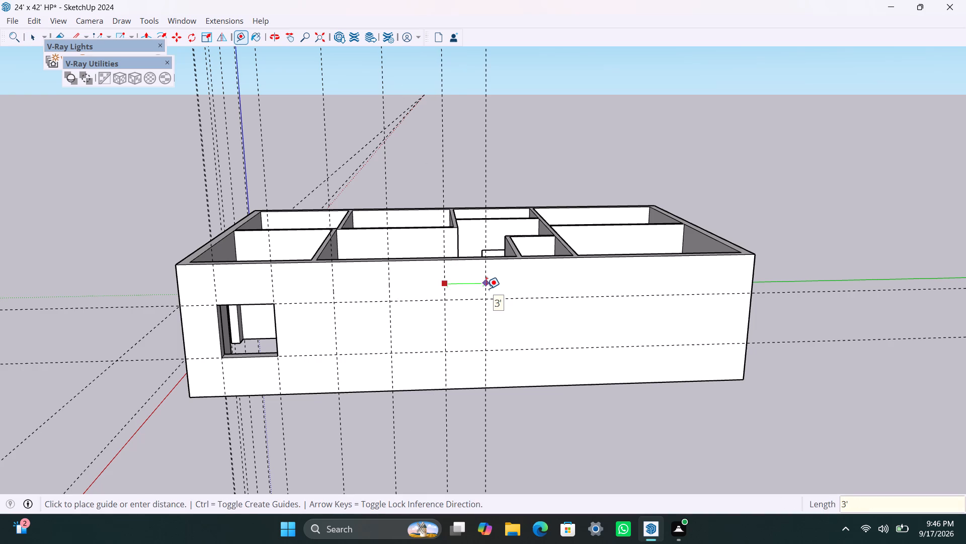
type("4'")
key("Return")
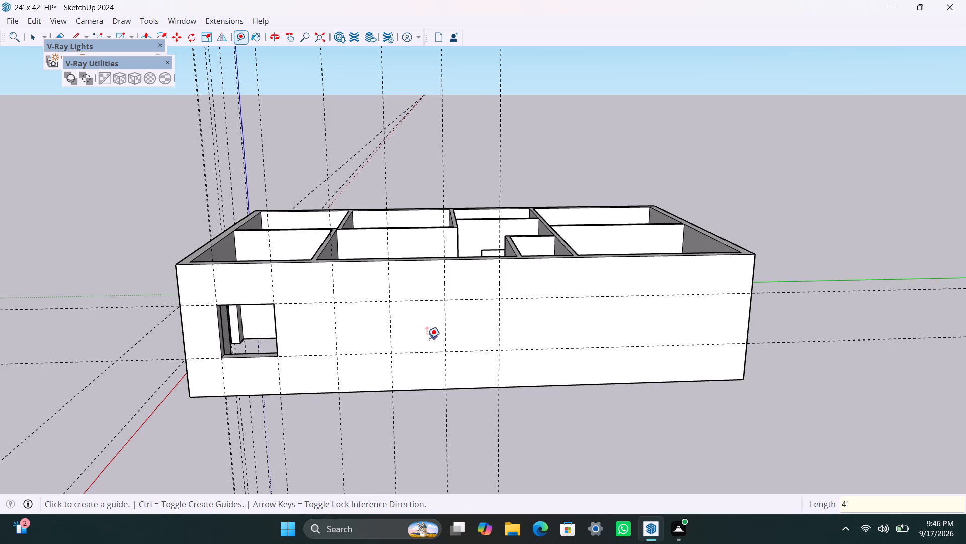
Open the walls group for editing and draw two 4' x 4' window rectangles between the side wall's guides.
key("r")
key("space")
triple_click(357, 321)
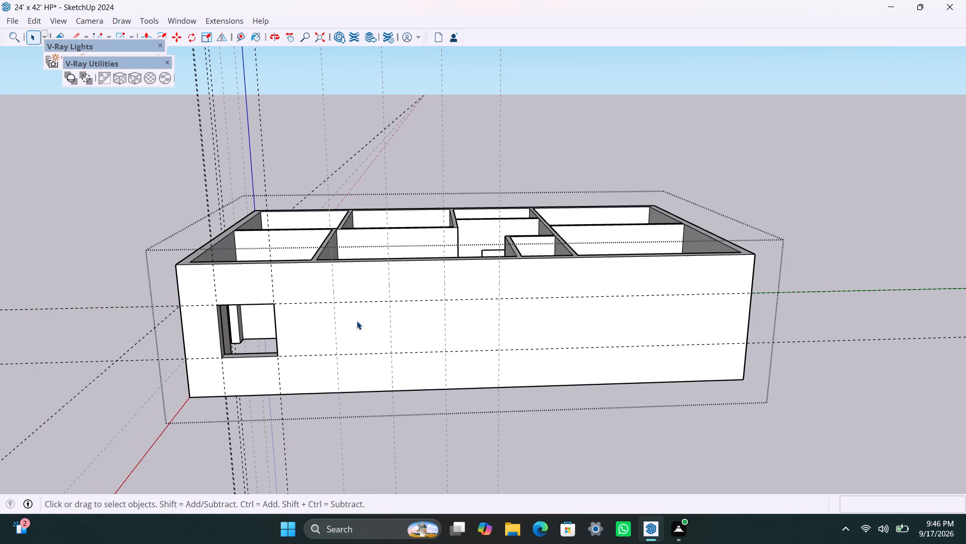
key("r")
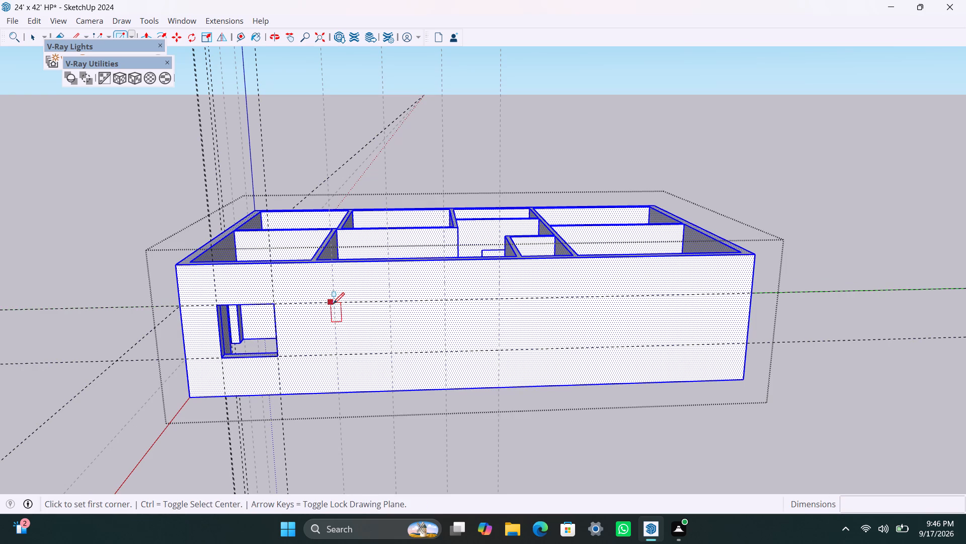
left_click_drag(334, 304, 341, 313)
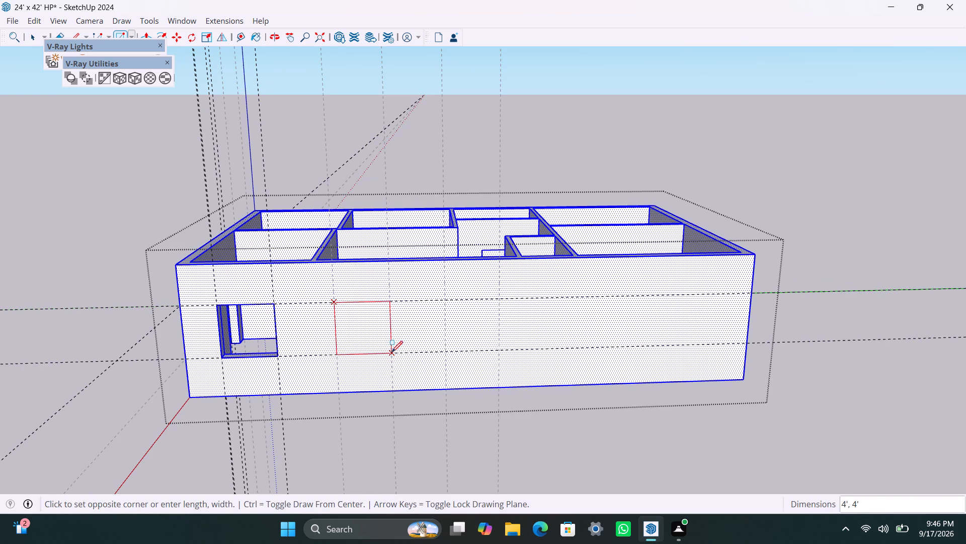
left_click(391, 352)
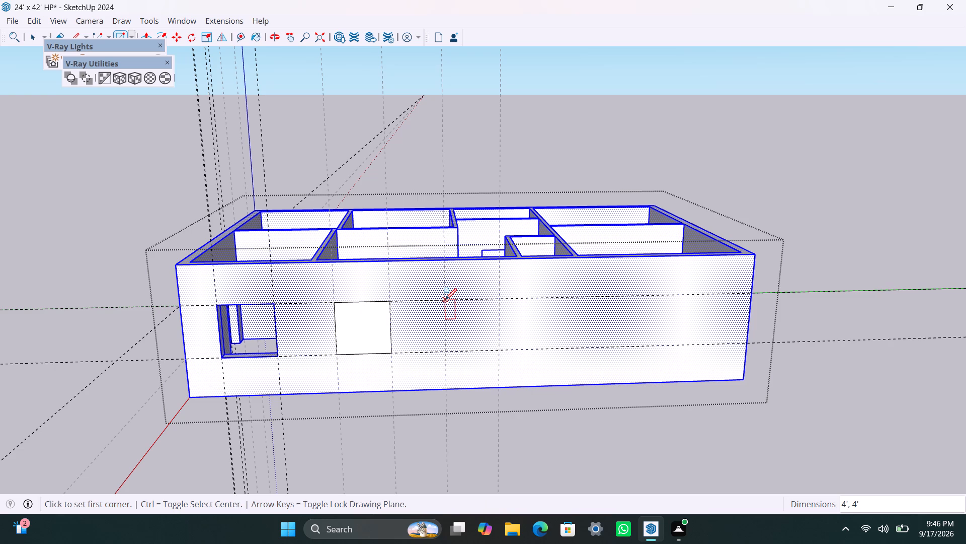
left_click(445, 300)
left_click(497, 351)
key("space")
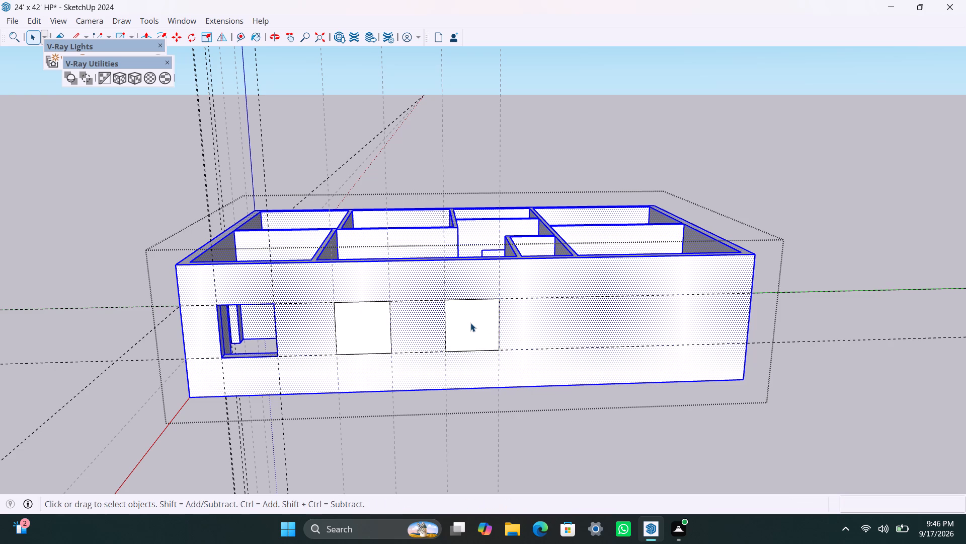
Push both new window rectangles through the side wall's thickness to cut the openings.
key("p")
left_click(470, 322)
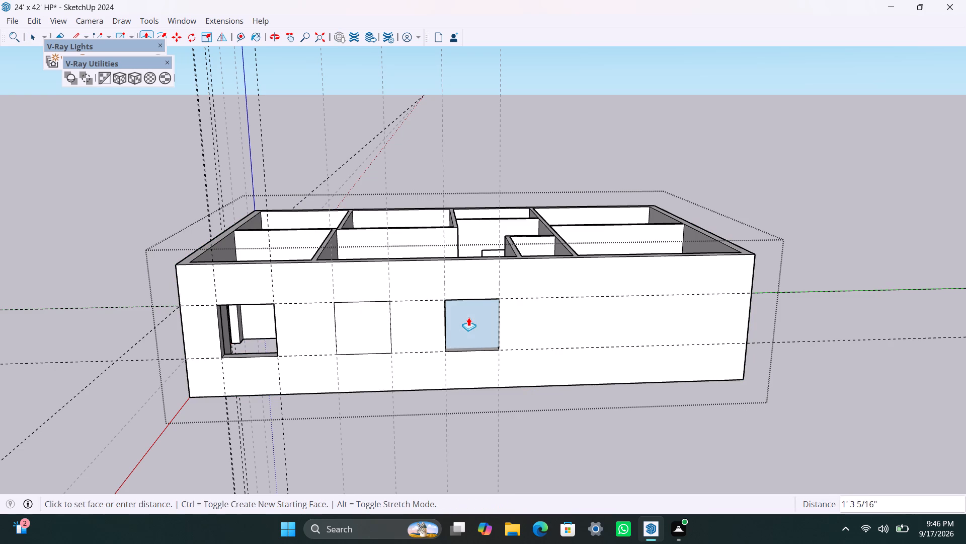
left_click(461, 326)
double_click(369, 325)
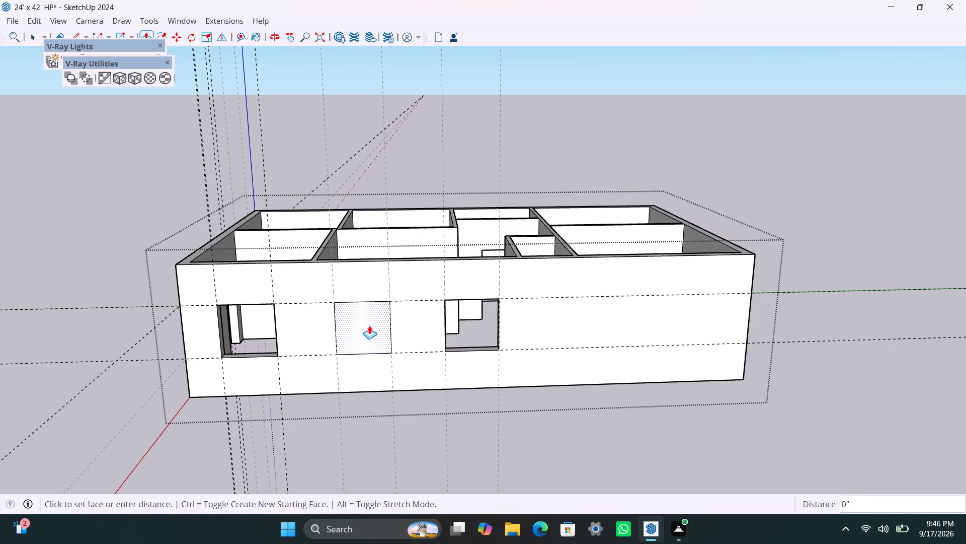
key("space")
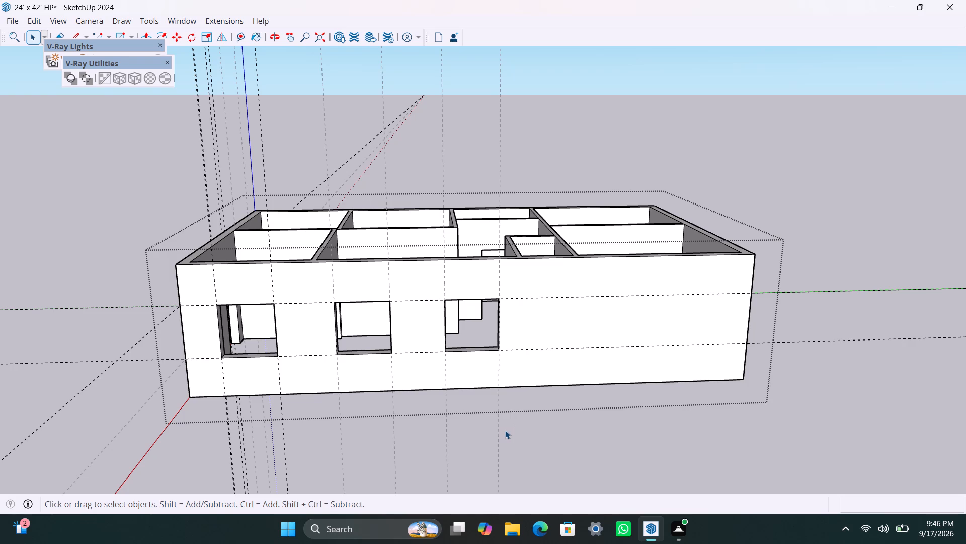
Place a vertical guide 3' past the third side window's far edge and another 2' beyond it.
key("t")
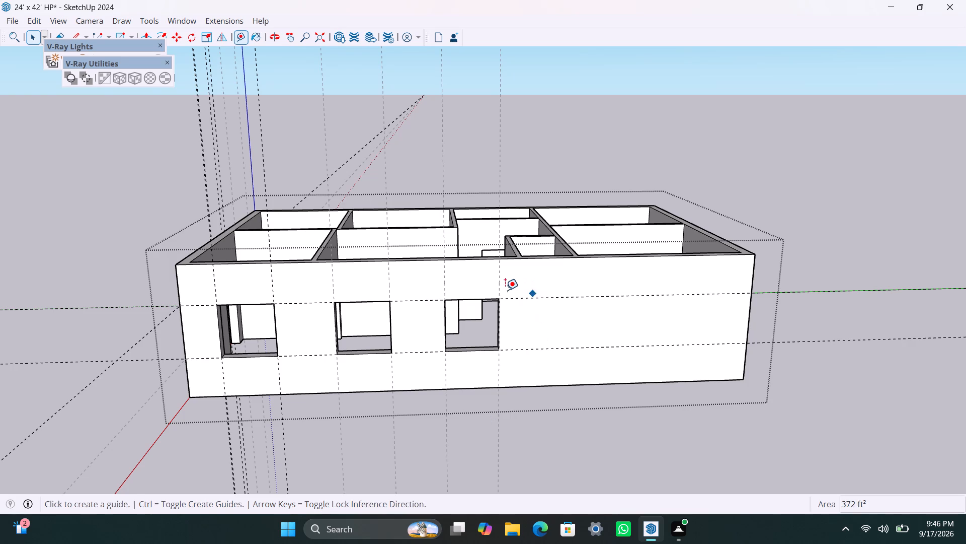
left_click(497, 275)
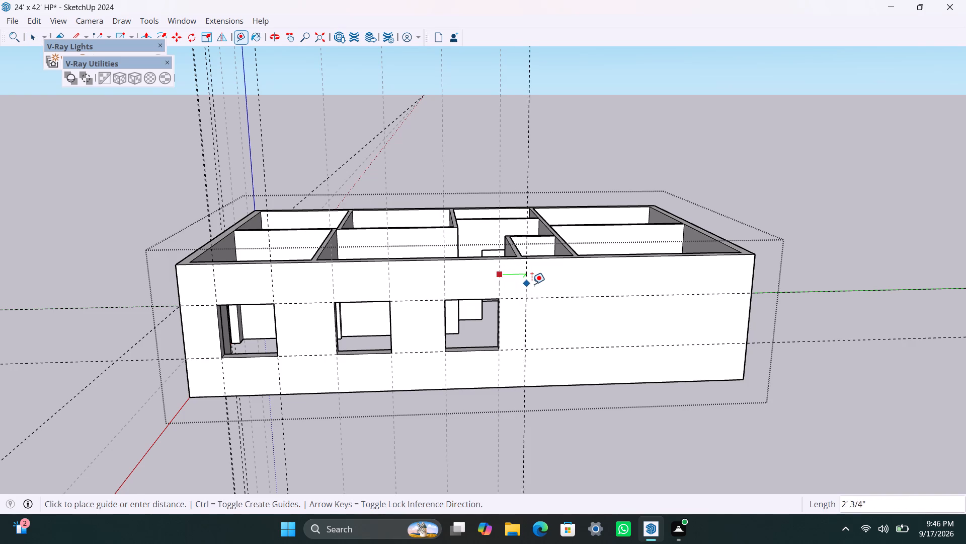
middle_click_drag(532, 285, 442, 291)
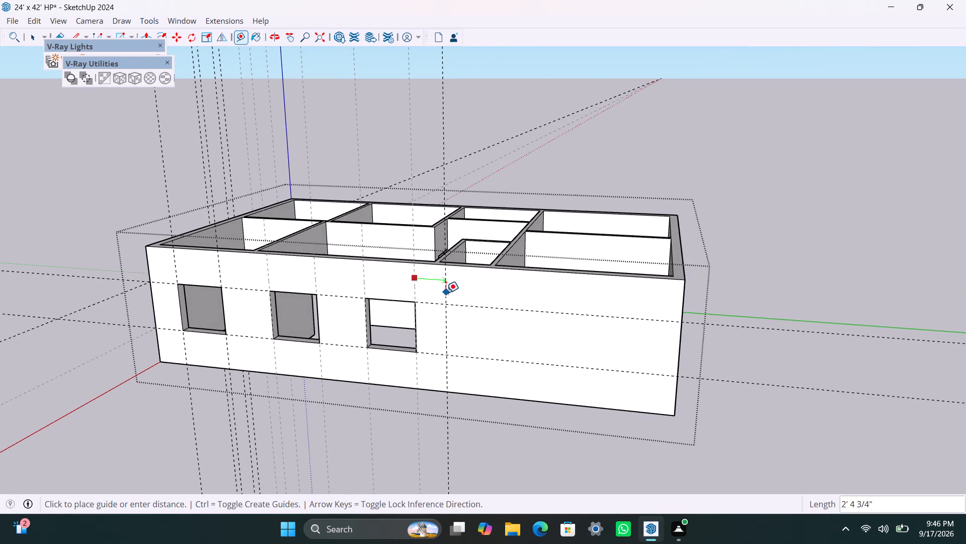
middle_click_drag(456, 294, 487, 299)
left_click(487, 299)
left_click(487, 296)
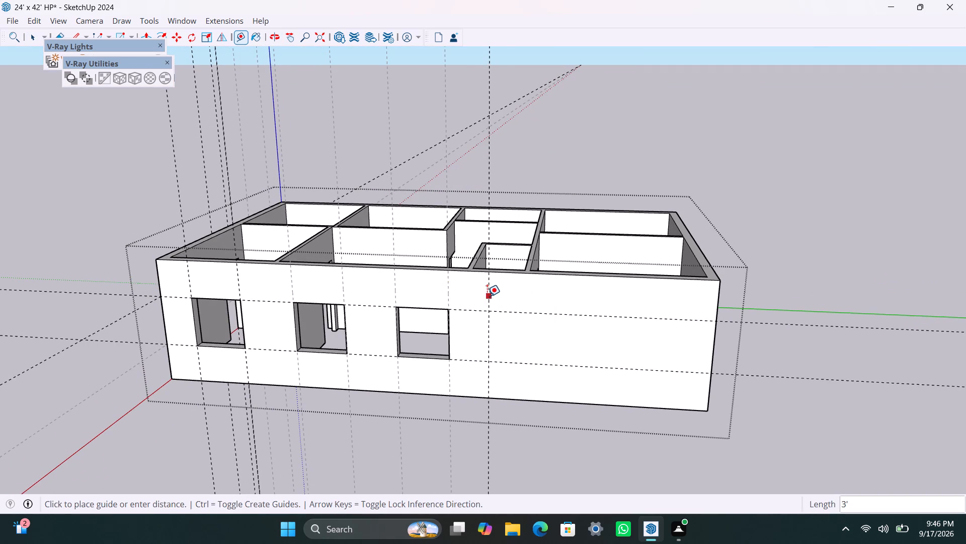
type("2'")
key("Return")
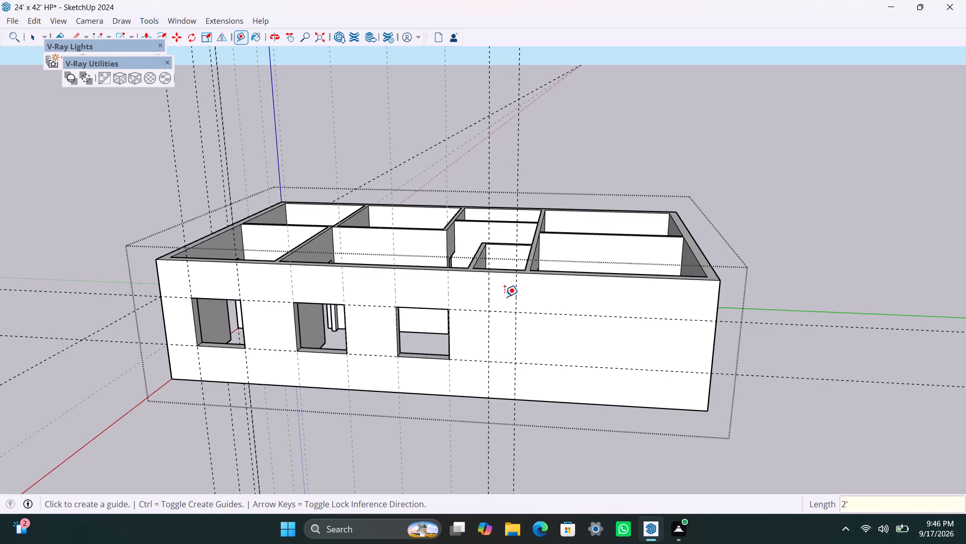
Place a horizontal guide 2' below the window-top guide on the side wall.
scroll(505, 297, "up", 2)
left_click_drag(505, 316, 505, 325)
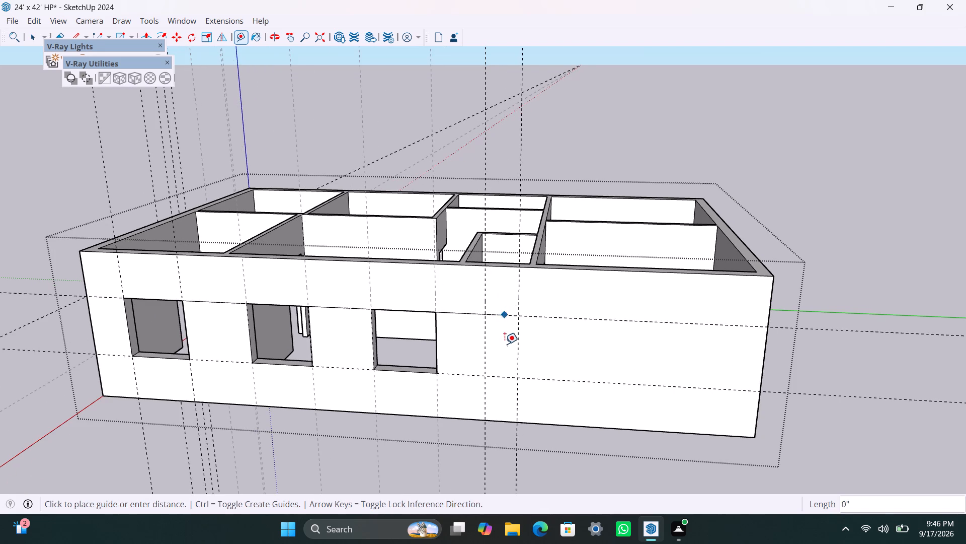
key("3")
key("BackSpace")
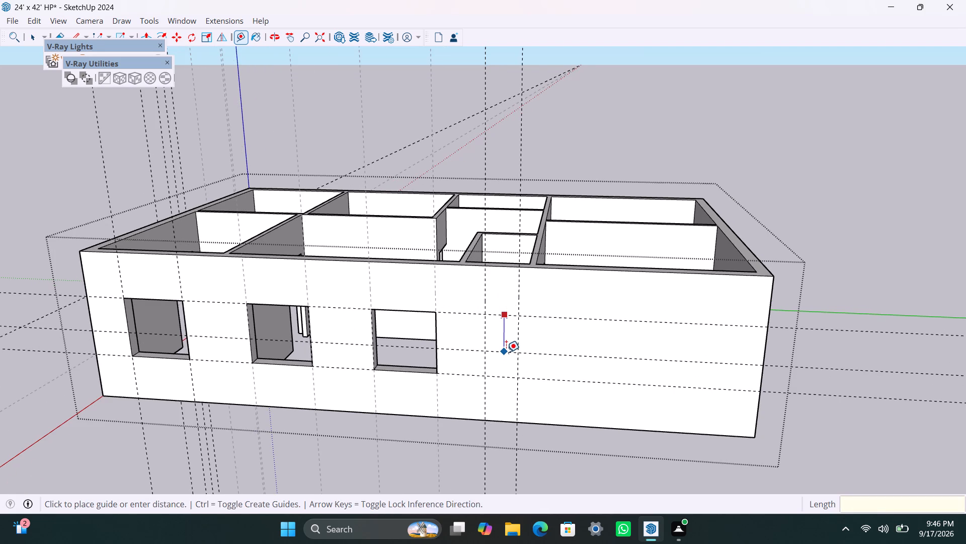
type("2'")
key("Return")
Draw a 2' x 2' window rectangle between the new side-wall guides and push it through the wall.
key("r")
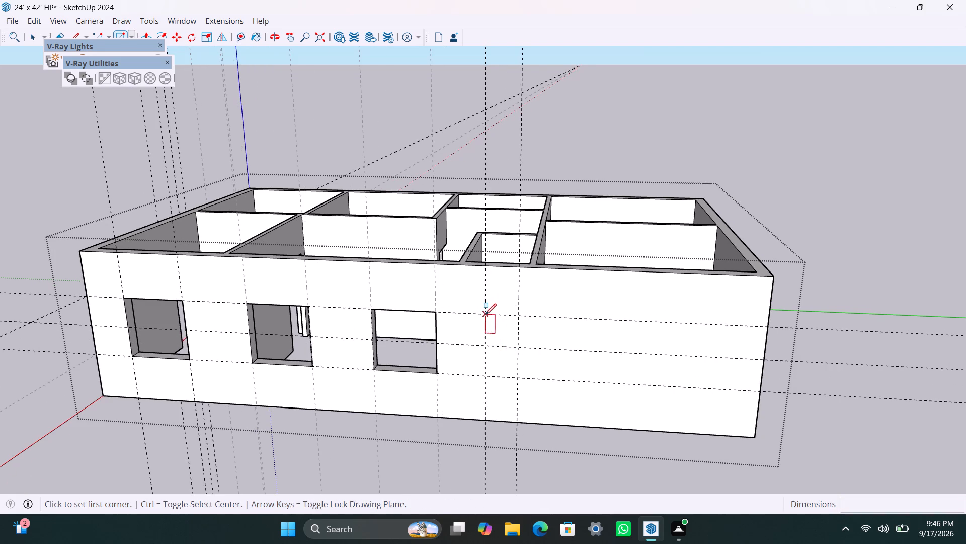
left_click(485, 315)
left_click(518, 346)
key("space")
left_click(500, 334)
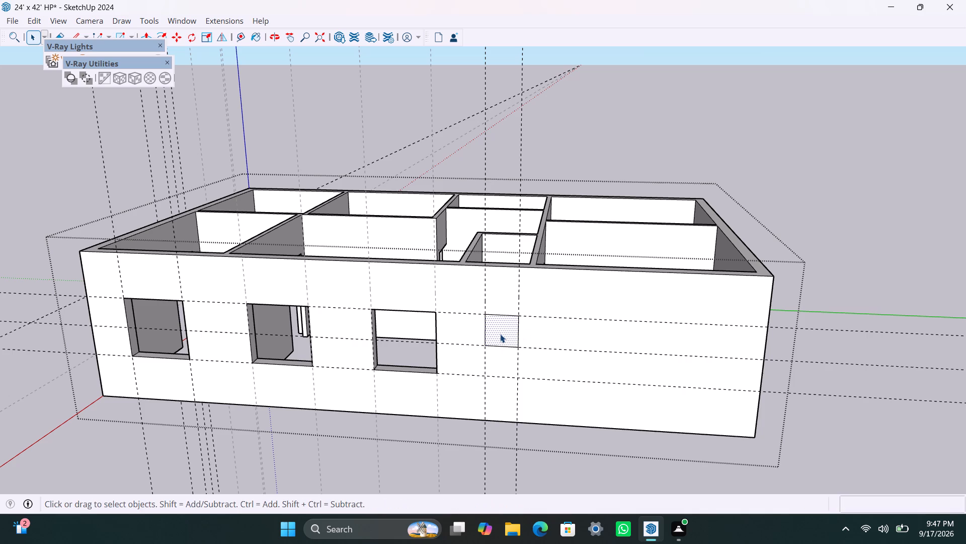
key("p")
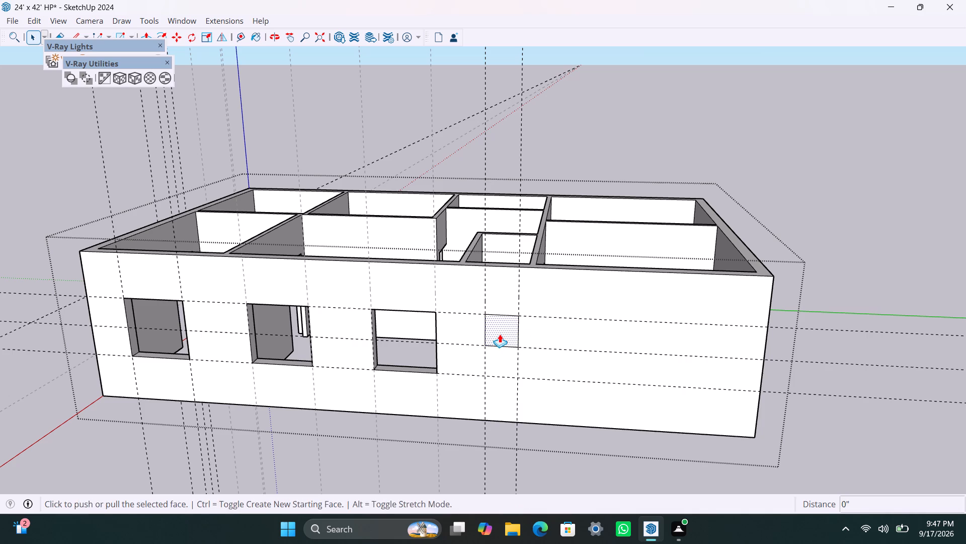
left_click(500, 334)
left_click(492, 322)
key("space")
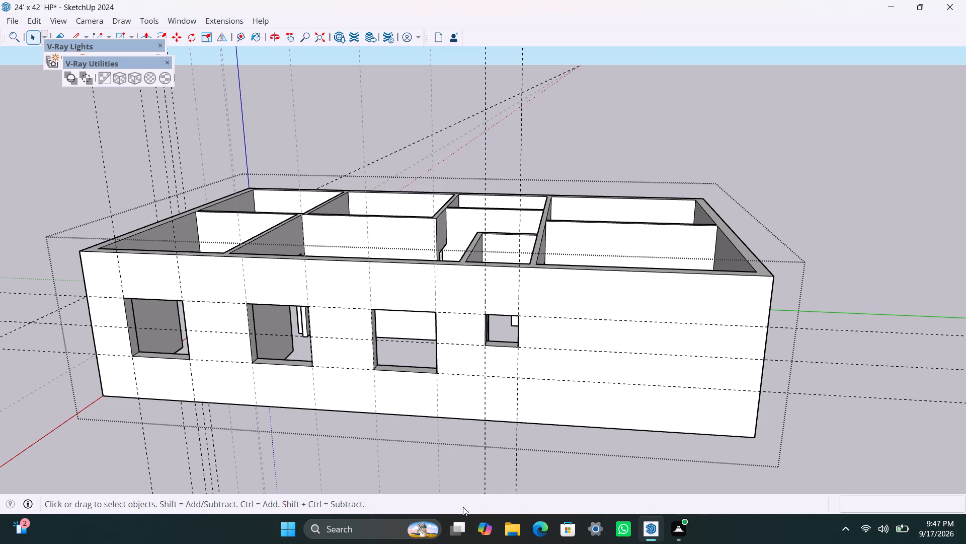
Delete the horizontal guide along the bottom of the 2' x 2' window on the side wall.
key("t")
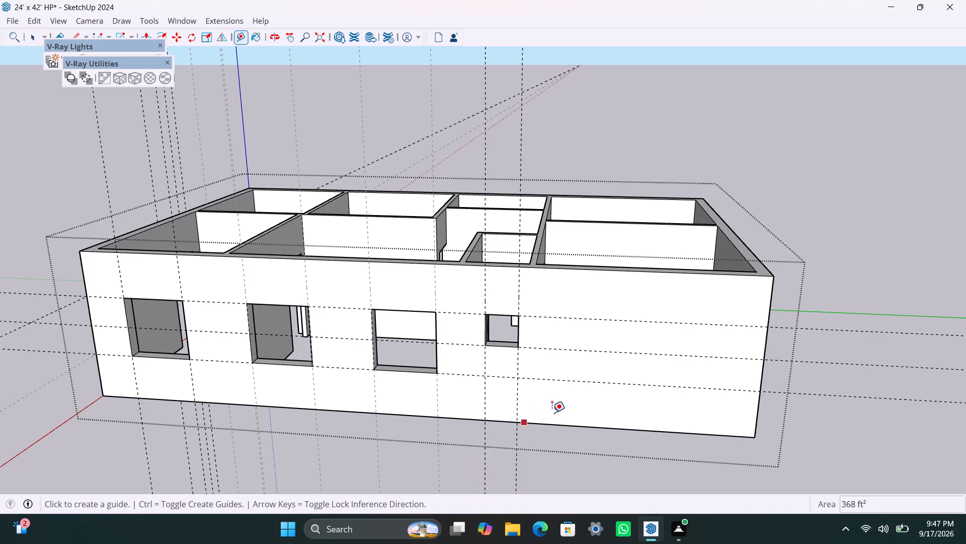
key("space")
left_click(579, 352)
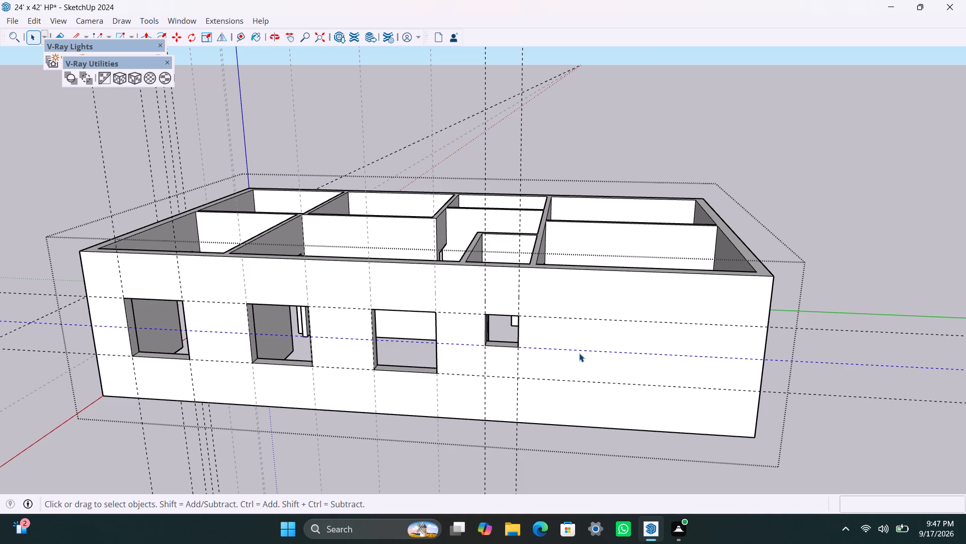
key("Delete")
Place a vertical guide about 4'1" past the small window's far edge and another 5' beyond it.
key("t")
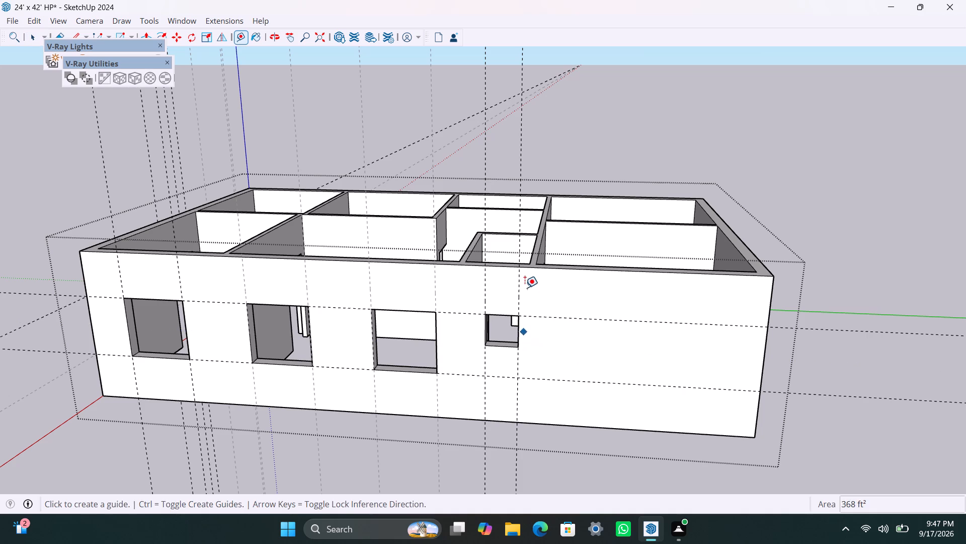
left_click(519, 288)
left_click(590, 306)
left_click(591, 303)
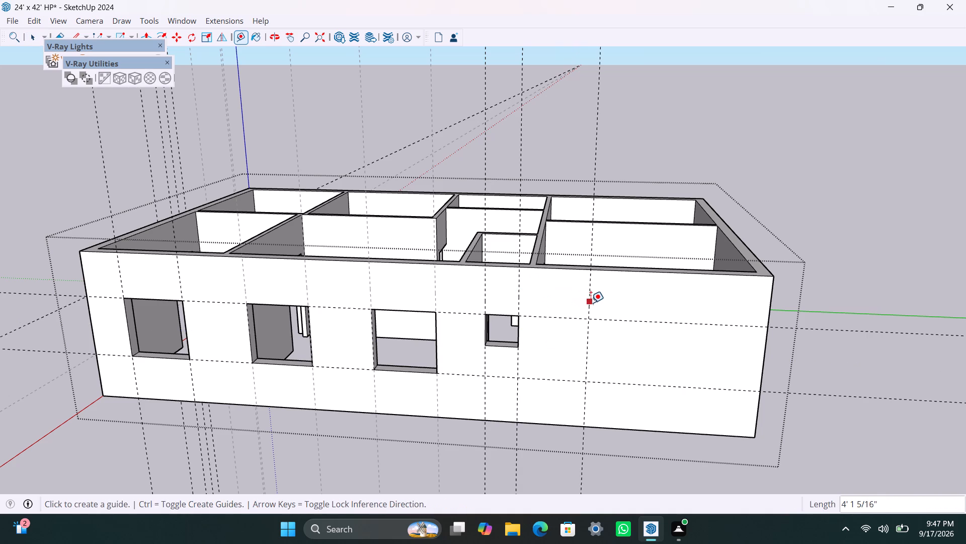
type("5'")
key("Return")
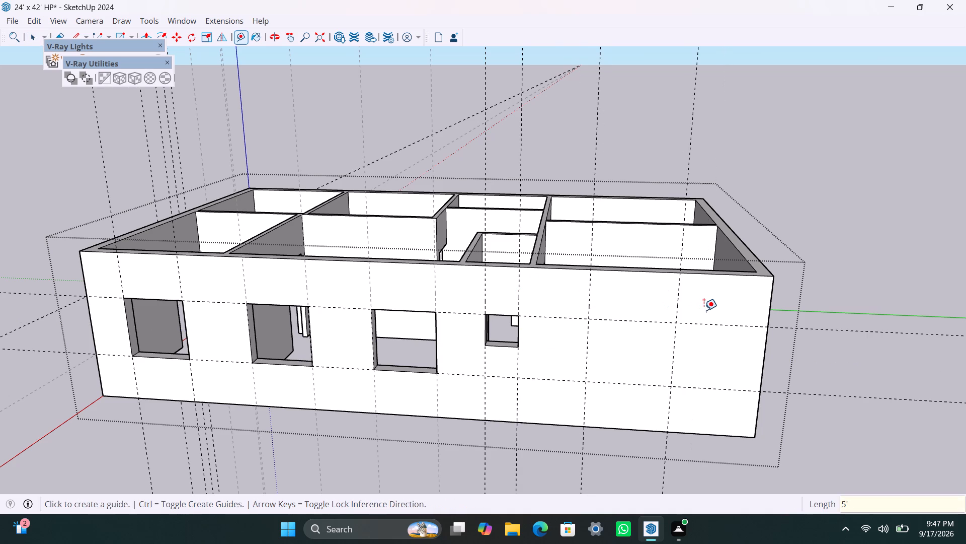
Draw a 5' wide, 4' high window rectangle between the new guides and push it 9" through the side wall.
key("r")
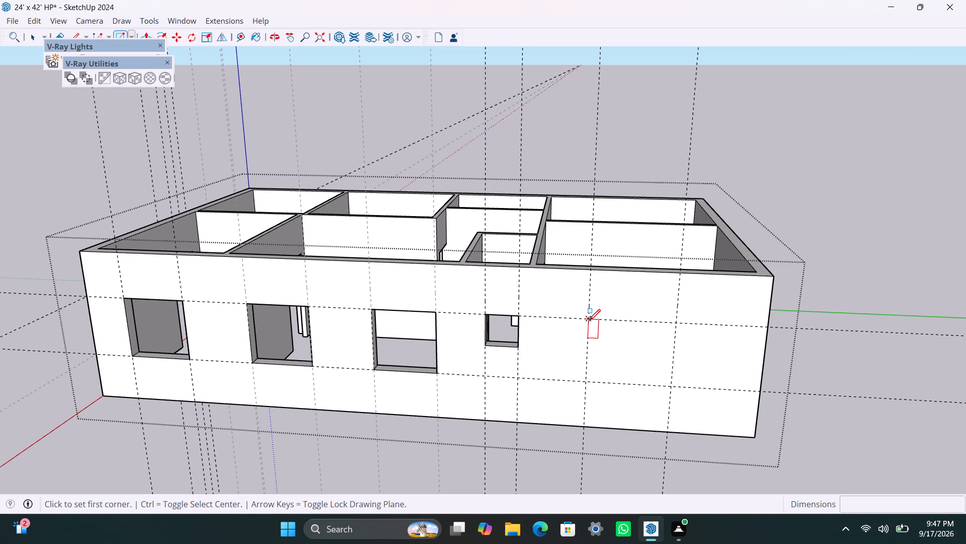
left_click(589, 320)
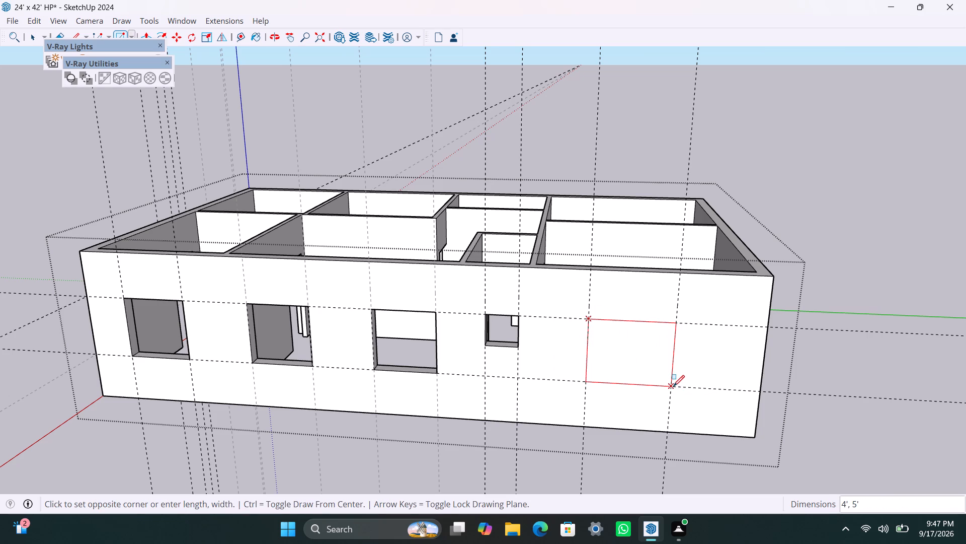
left_click(673, 386)
key("space")
left_click(660, 361)
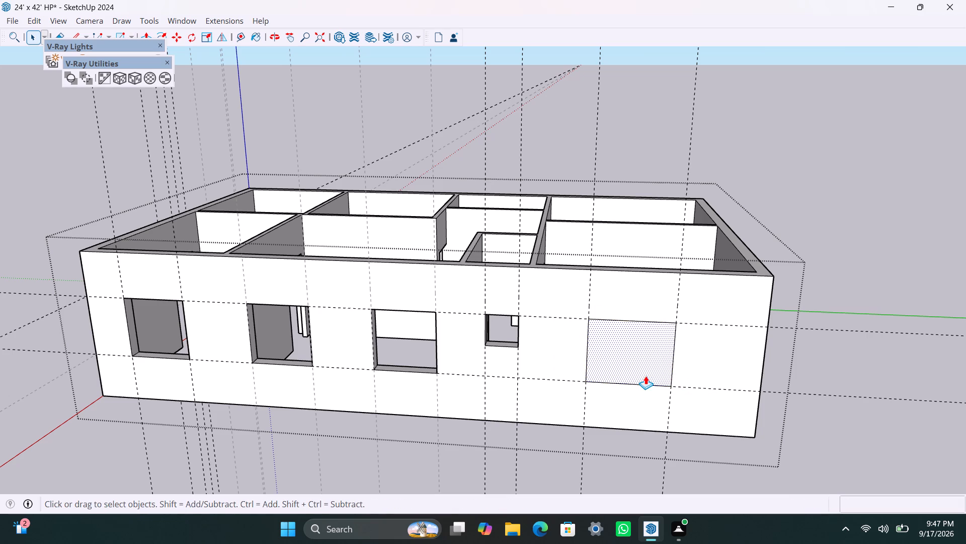
key("p")
left_click(646, 376)
left_click(620, 365)
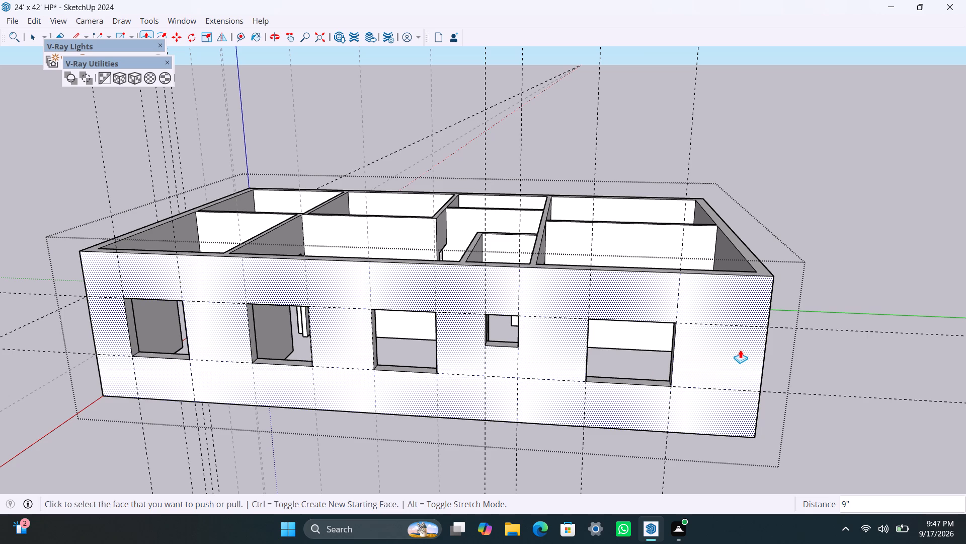
key("space")
On the opposite long side wall, place a vertical guide about 4' from the end farthest from the origin and another 5' beyond it.
scroll(818, 294, "down", 4)
middle_click_drag(811, 323, 226, 402)
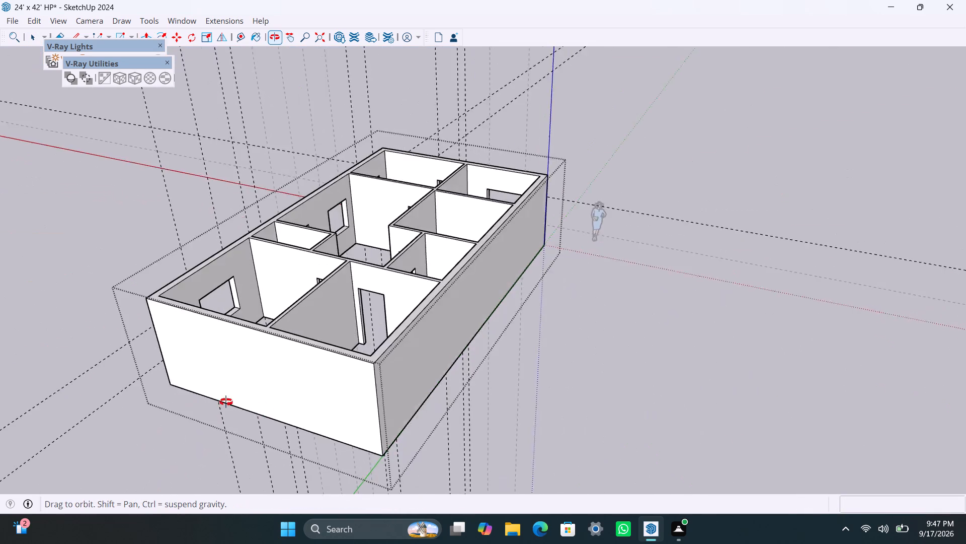
middle_click_drag(226, 402, 71, 347)
scroll(408, 312, "down", 4)
middle_click_drag(613, 346, 438, 330)
scroll(375, 289, "up", 2)
middle_click_drag(358, 283, 540, 345, "shift")
scroll(486, 321, "up", 4)
key("t")
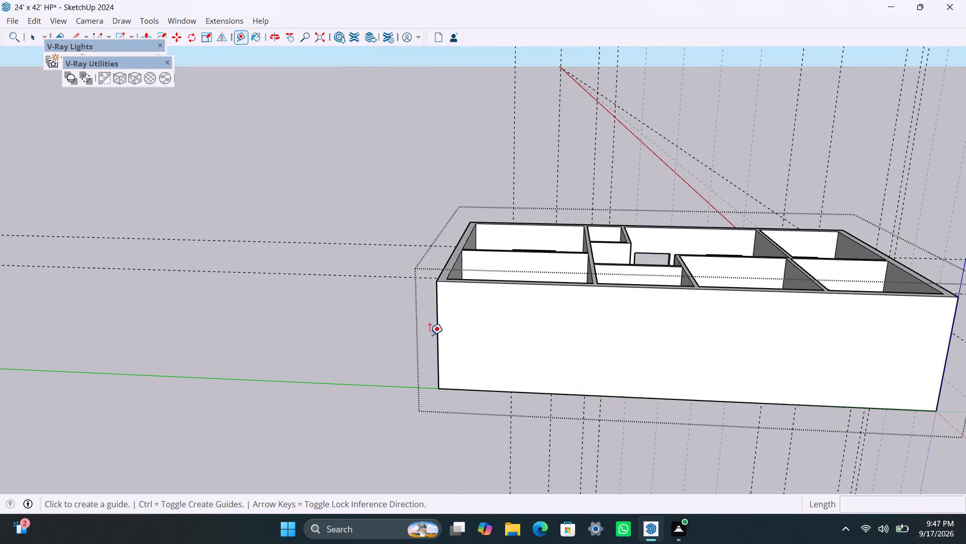
left_click(436, 329)
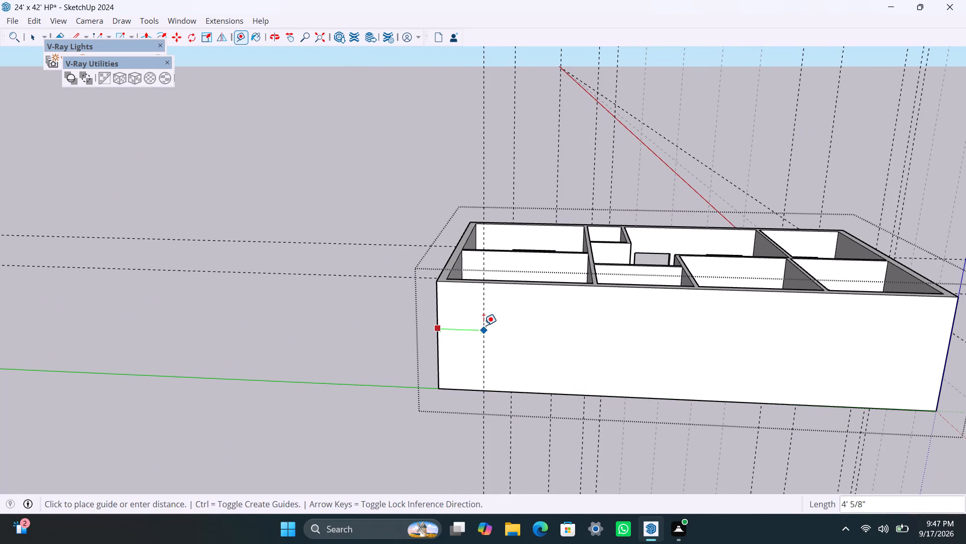
left_click(484, 325)
left_click(482, 325)
type("5'")
key("Return")
Place horizontal guides 3' below this wall's top edge and 4' below that guide.
left_click_drag(515, 284, 515, 295)
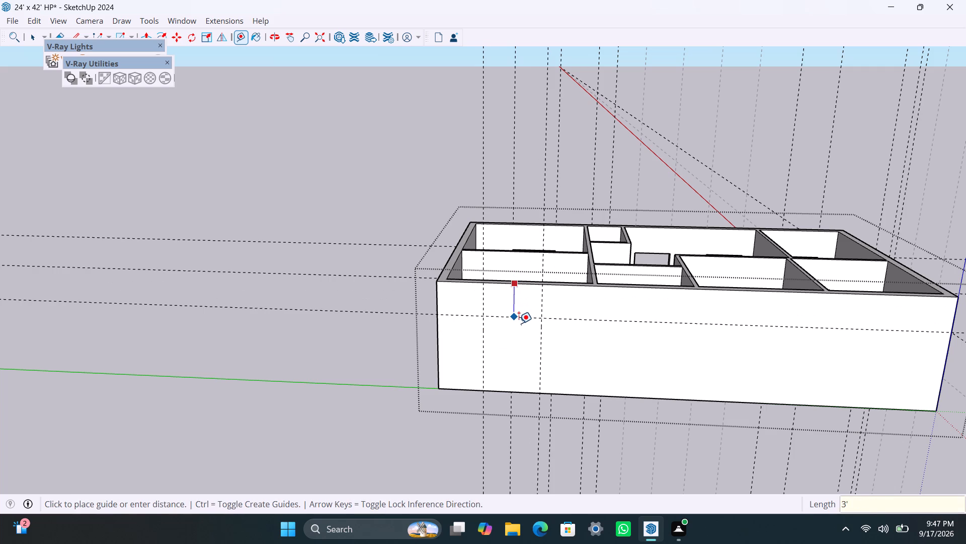
type("3'")
key("Return")
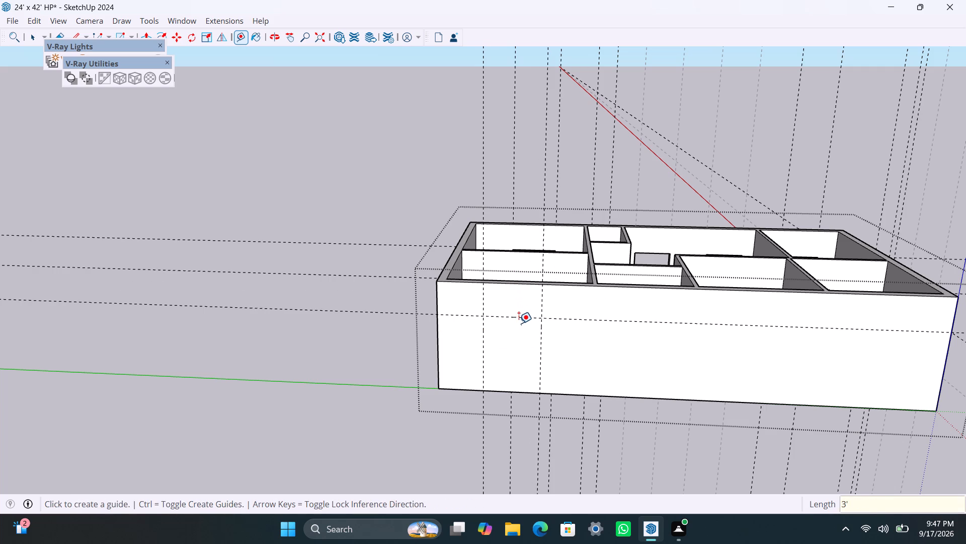
left_click(526, 318)
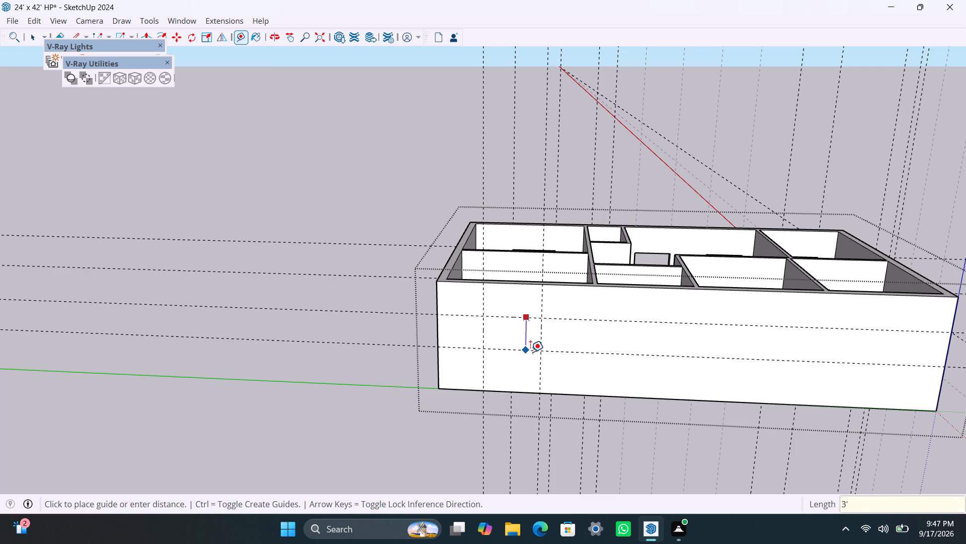
type("4'")
key("Return")
Draw a 5' x 4' window rectangle between the guides on this wall and push it 9" through to cut the opening.
key("r")
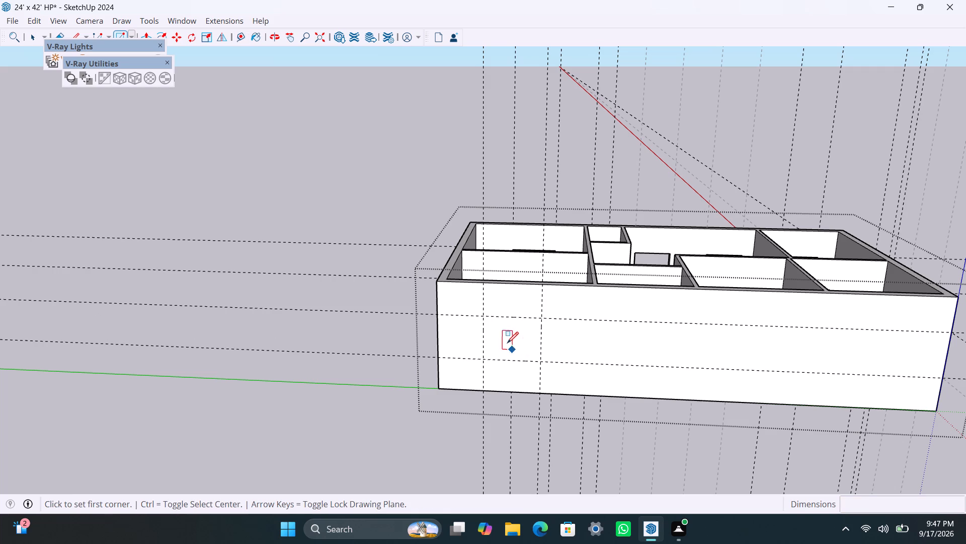
left_click_drag(482, 315, 484, 322)
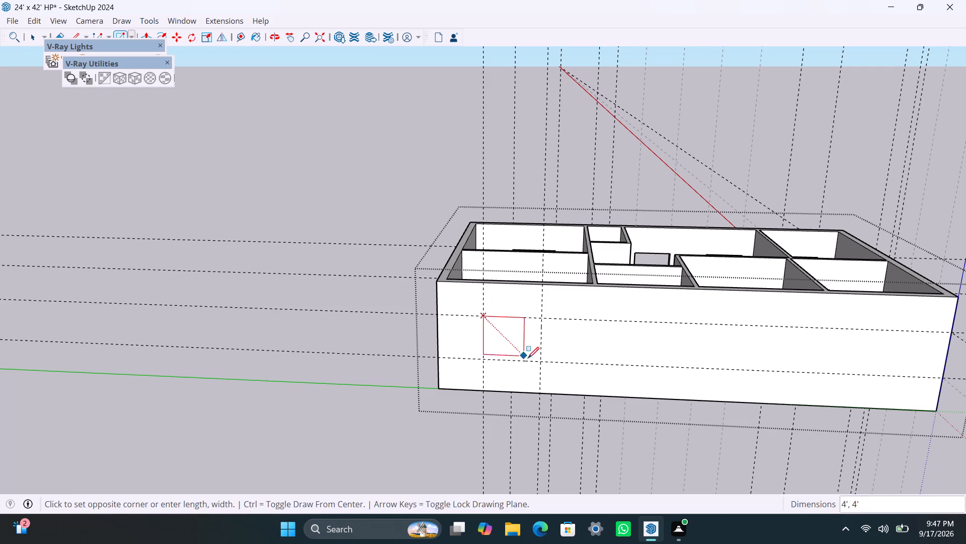
left_click(541, 359)
key("space")
left_click(529, 345)
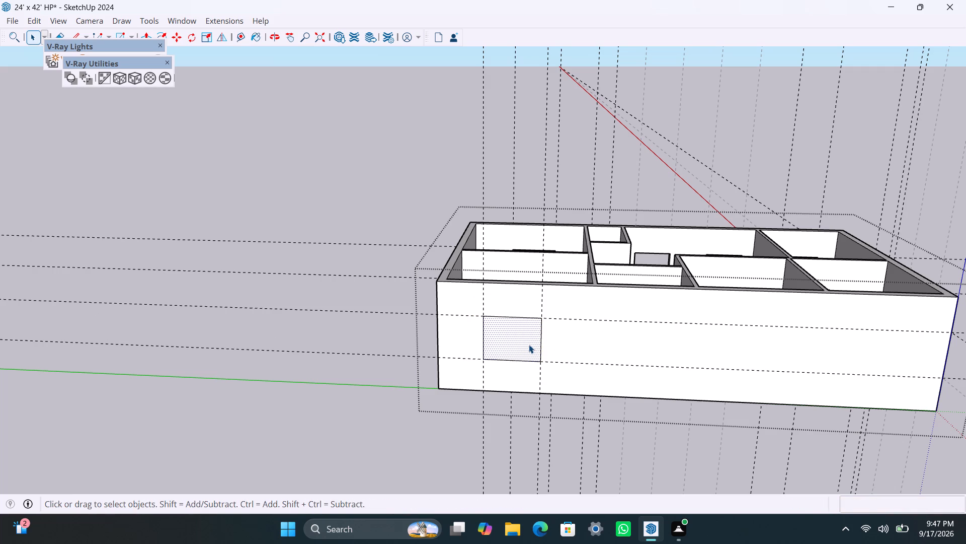
key("p")
left_click(529, 345)
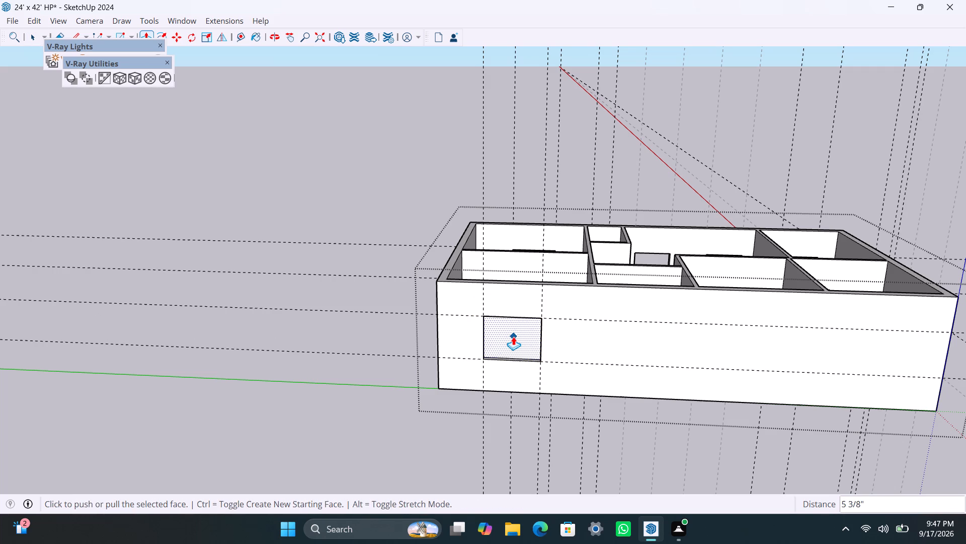
key("Escape")
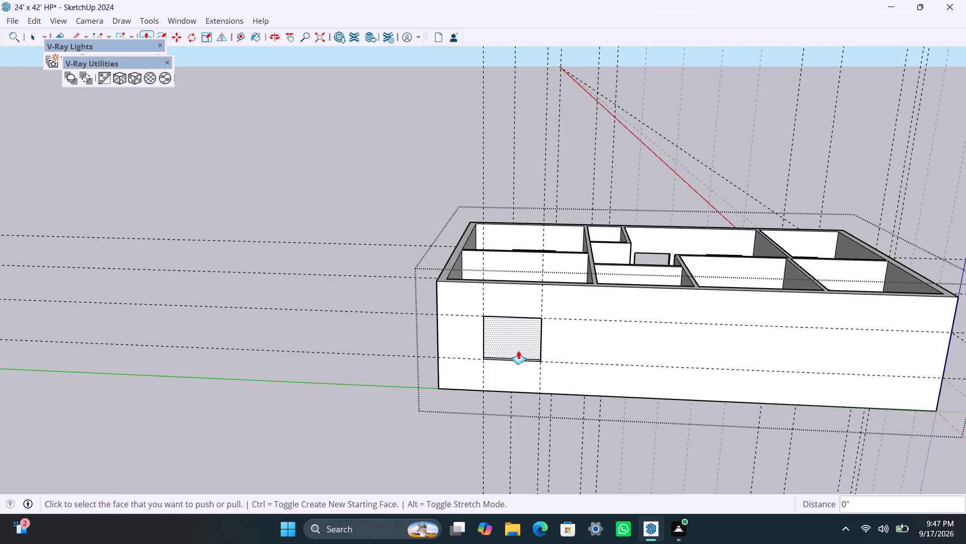
key("ctrl+z")
left_click(517, 347)
left_click(503, 334)
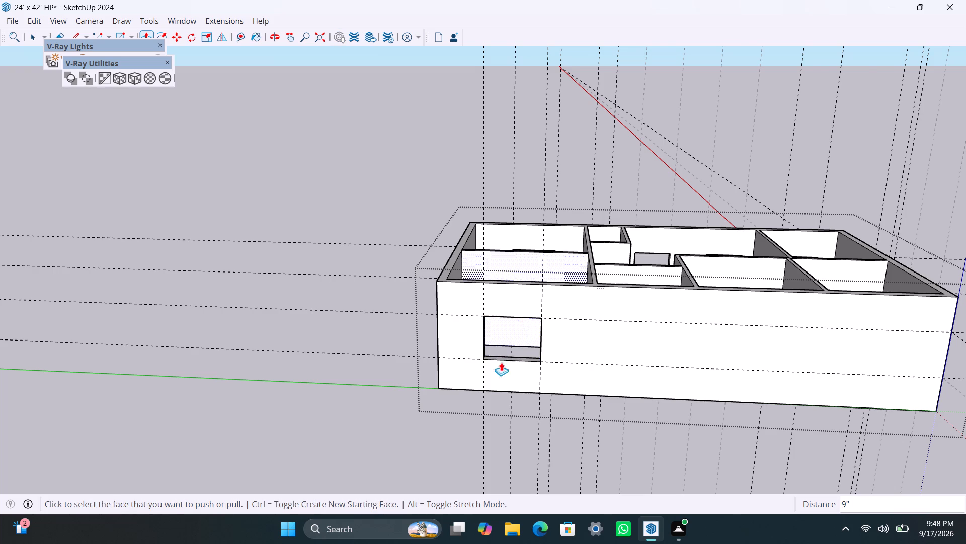
Place a vertical guide about 5'8" past the new window's inner edge and another 5' beyond it.
scroll(494, 336, "down", 1)
middle_click_drag(487, 330, 417, 337, "shift")
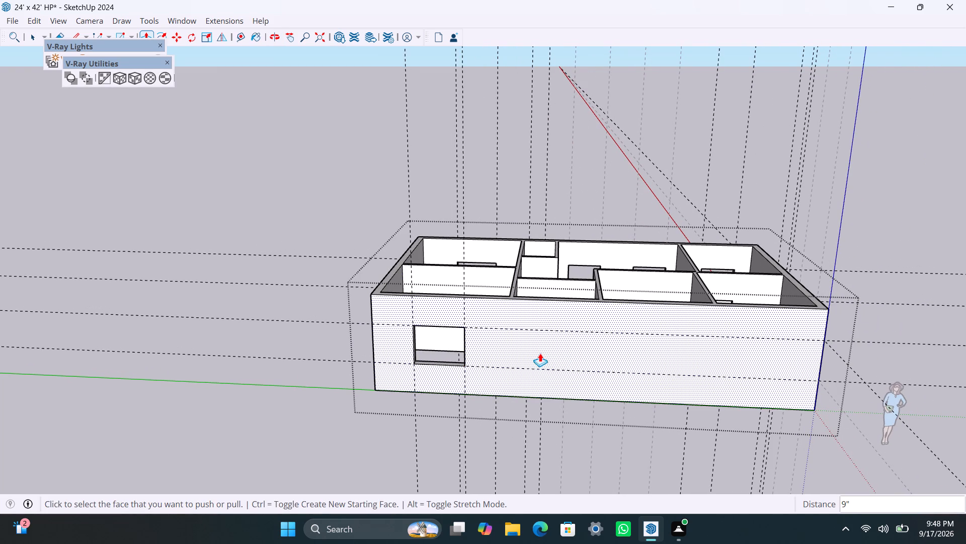
key("t")
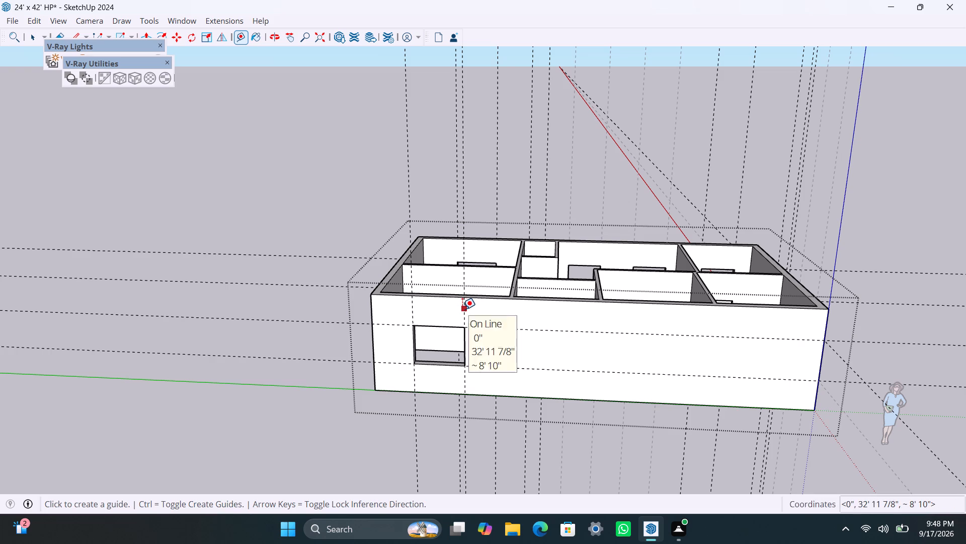
left_click_drag(462, 309, 466, 318)
left_click(524, 318)
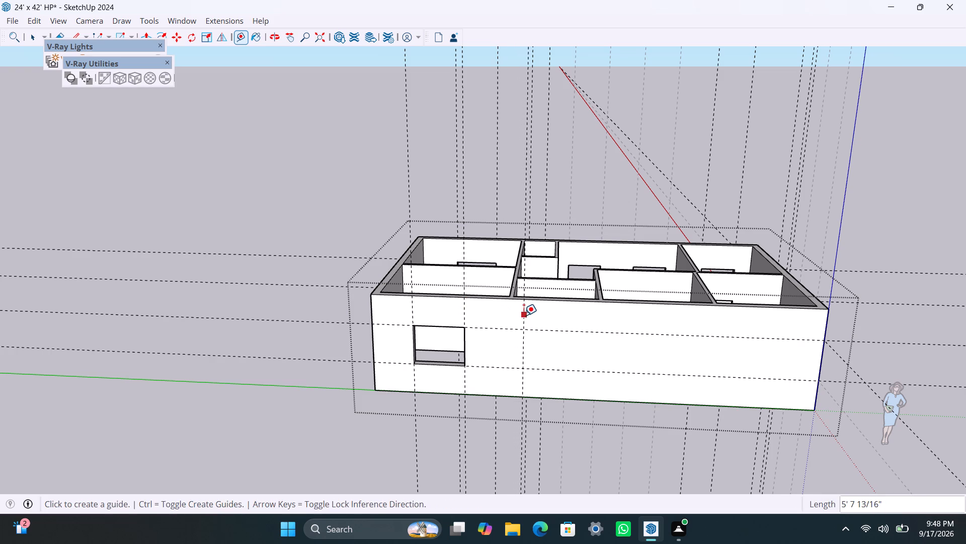
left_click(524, 315)
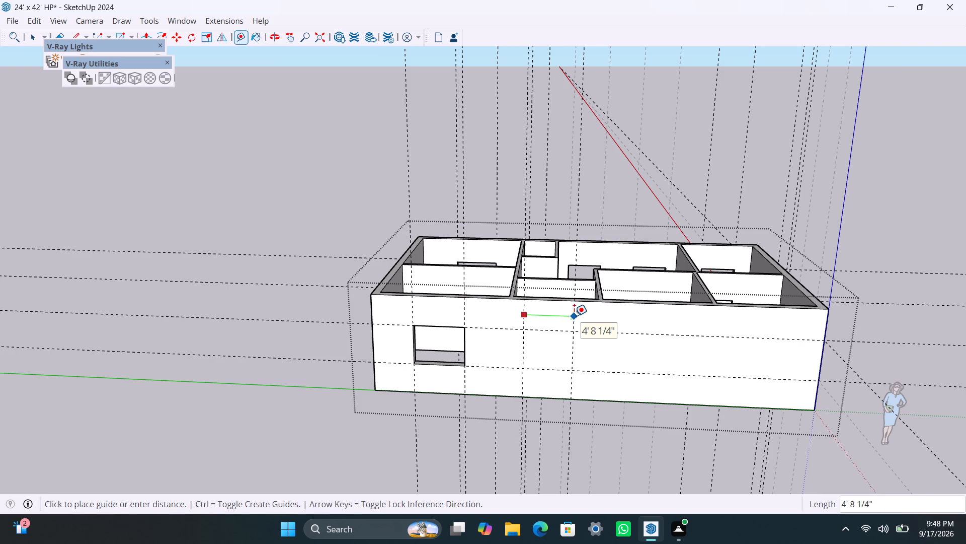
type("5'")
key("Return")
Draw a second 5' x 4' window rectangle between the new guides and push it 9" through the wall.
key("r")
scroll(530, 346, "up", 4)
left_click(521, 329)
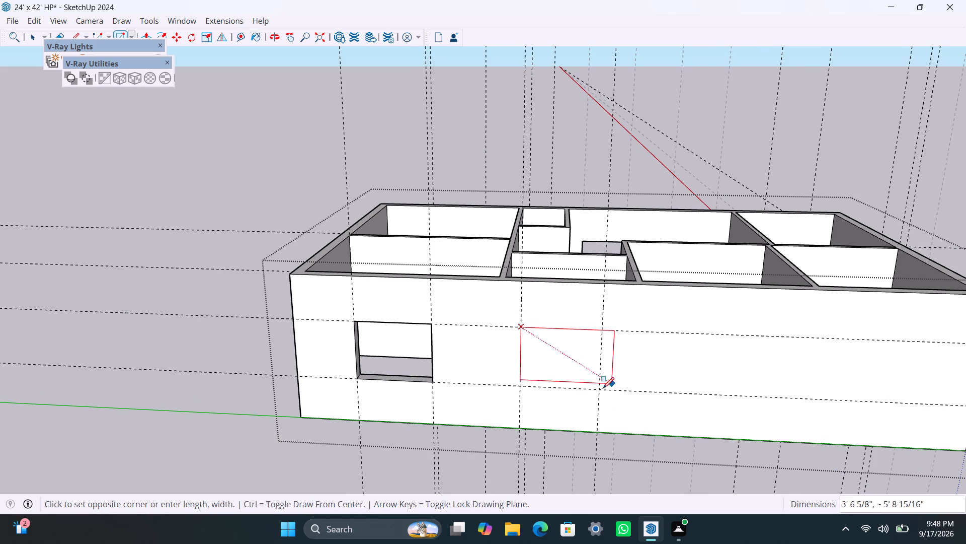
left_click(599, 390)
key("space")
left_click(569, 365)
key("p")
left_click_drag(569, 365, 564, 361)
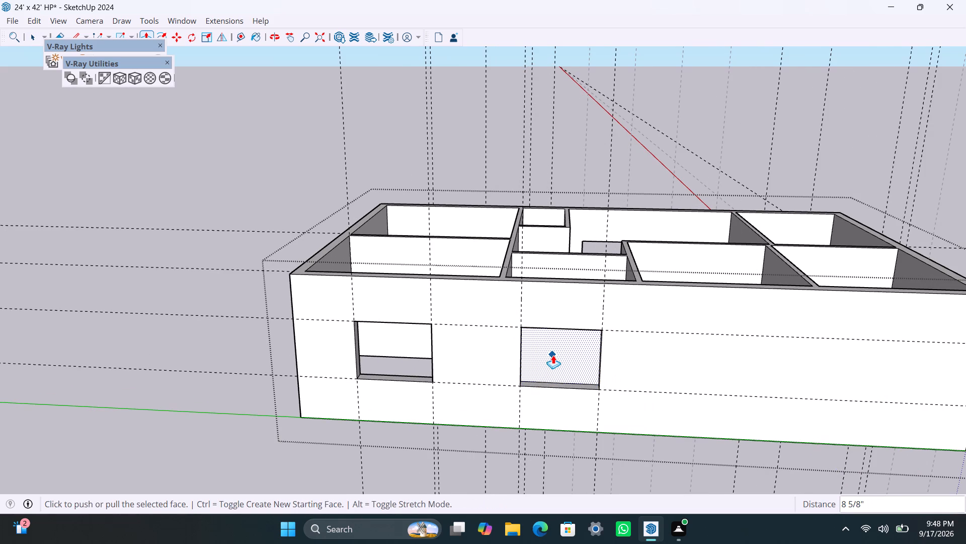
key("Escape")
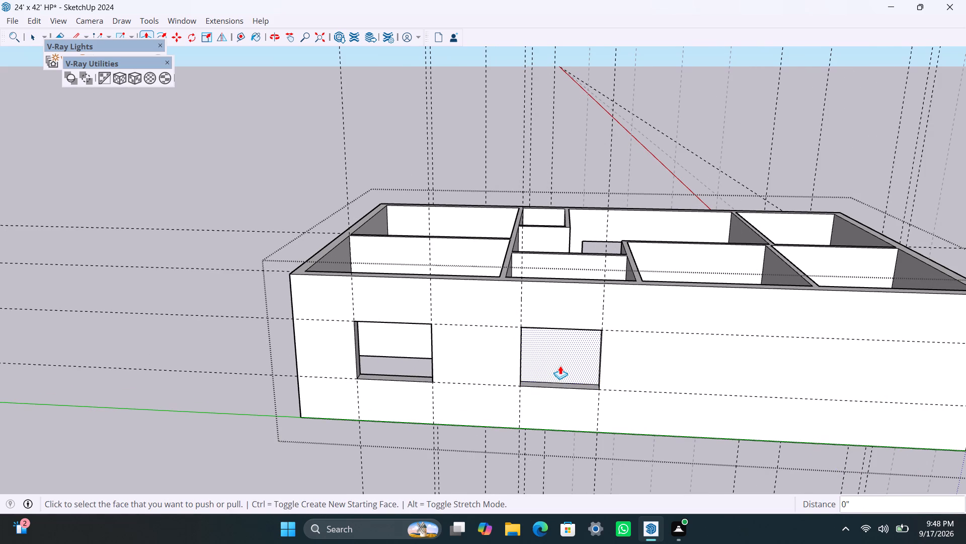
key("ctrl+z")
scroll(541, 368, "up", 3)
left_click(535, 363)
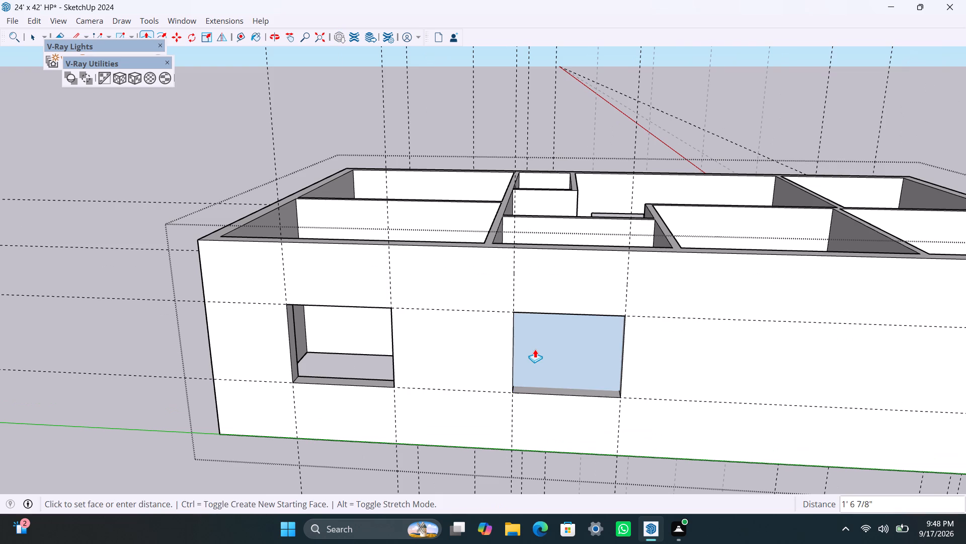
left_click(557, 352)
Place a vertical guide about 4'10" past the second window's edge on this side wall and another 5' beyond it.
scroll(471, 342, "down", 10)
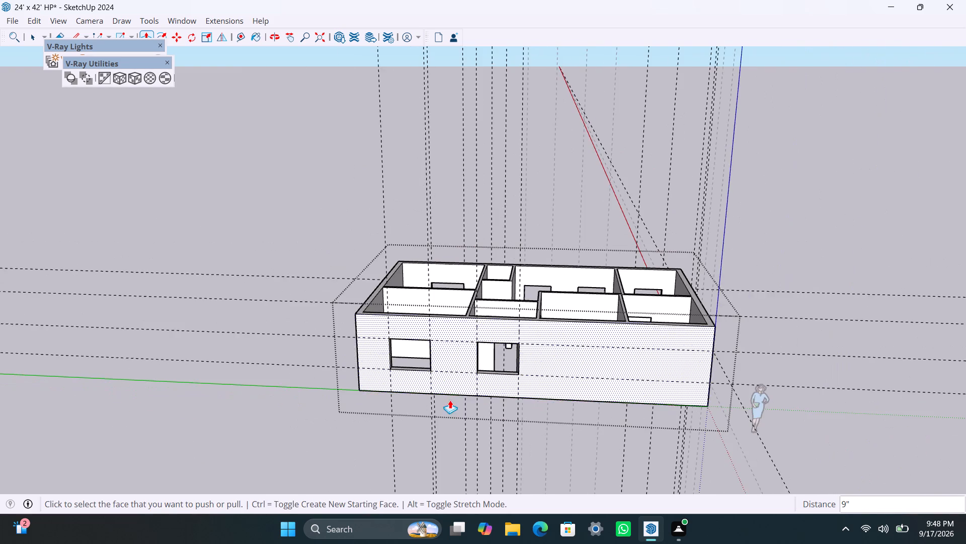
middle_click_drag(457, 403, 355, 395, "shift")
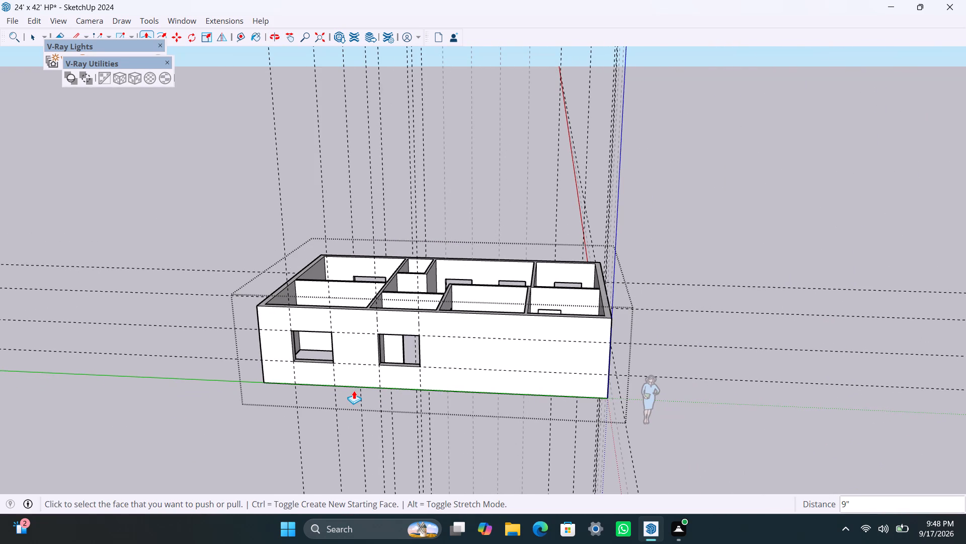
key("t")
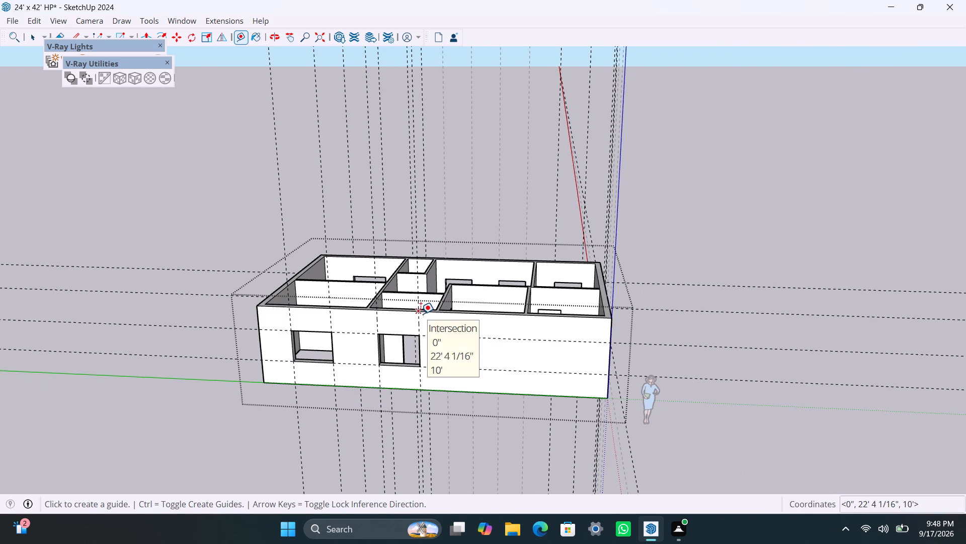
left_click(421, 314)
key("space")
key("t")
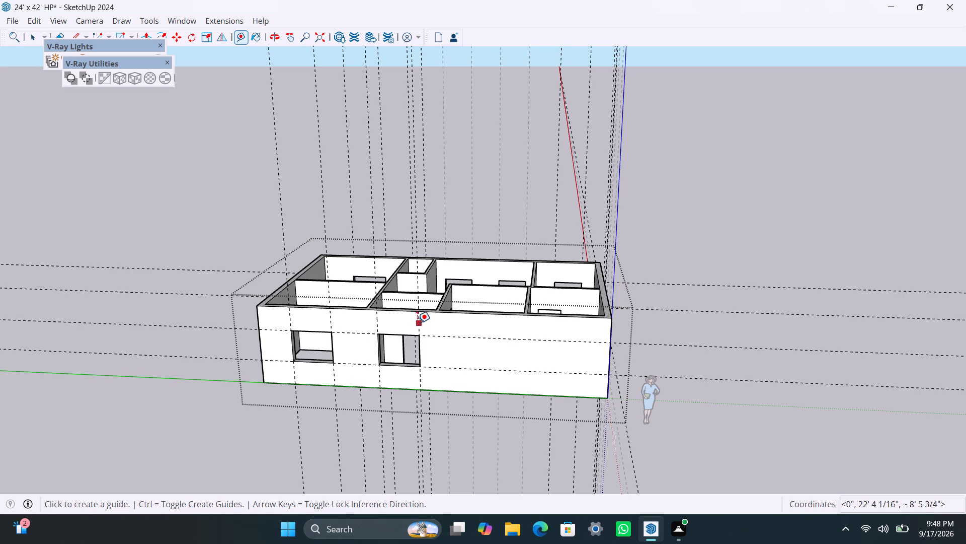
left_click(418, 322)
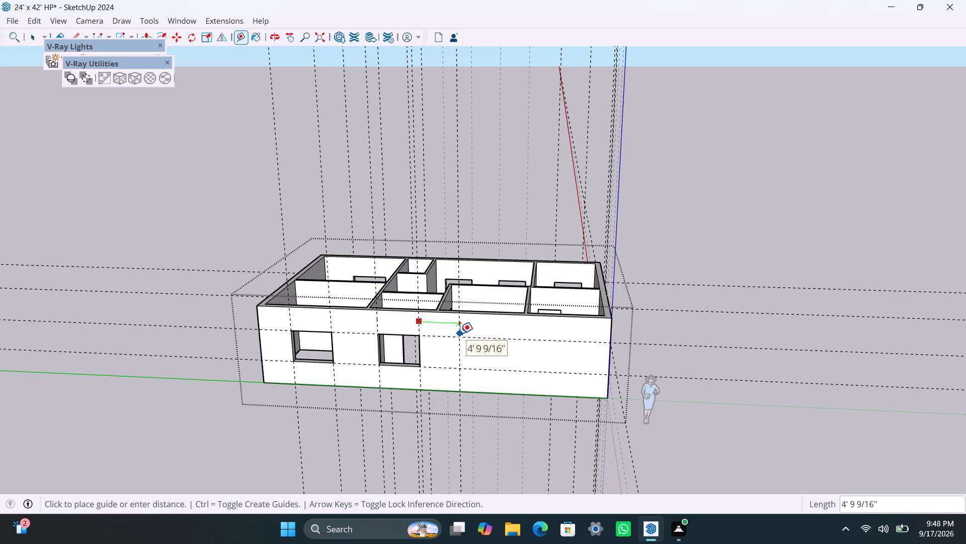
left_click(460, 333)
left_click(458, 329)
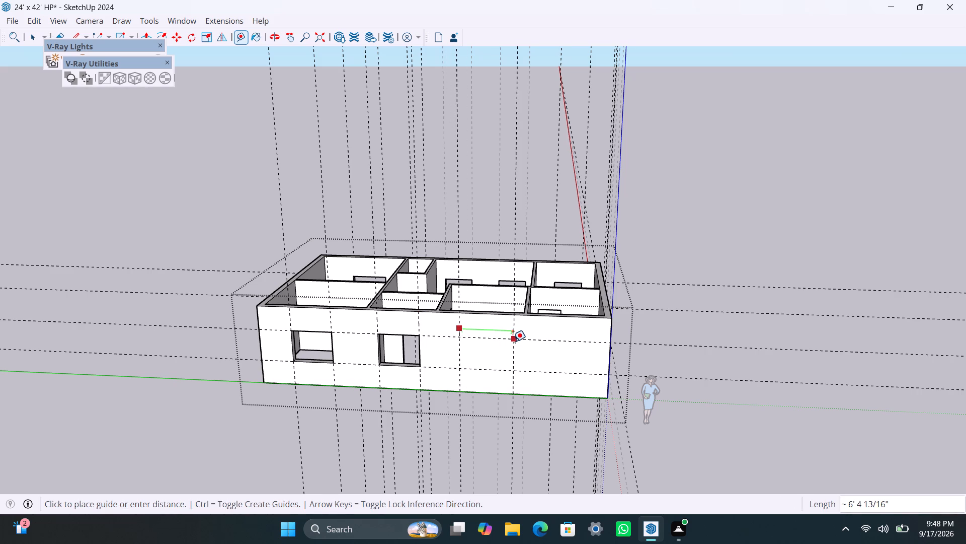
type("5'")
key("Return")
key("space")
Draw a third 5' x 4' window rectangle between the new guides and push it 9" through the wall.
key("r")
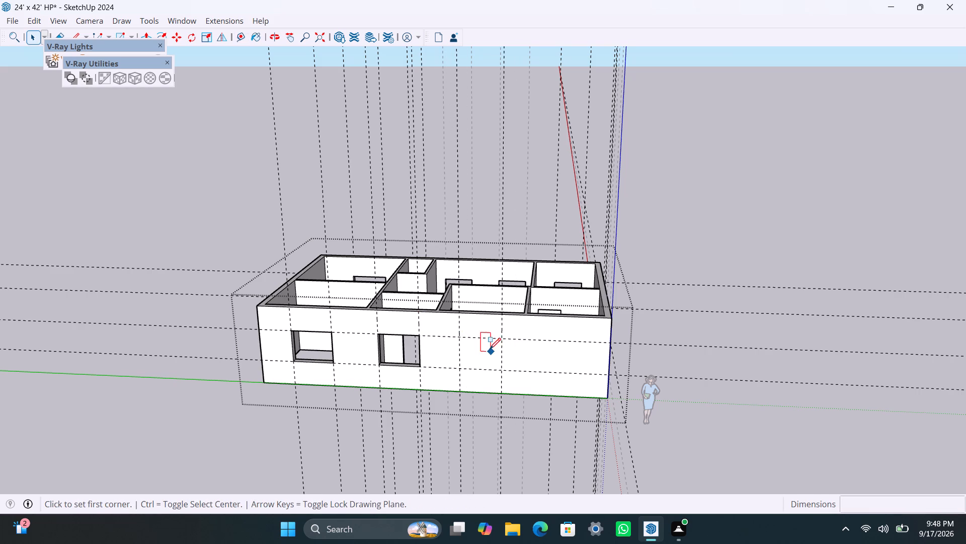
scroll(488, 346, "up", 4)
left_click_drag(447, 333, 453, 346)
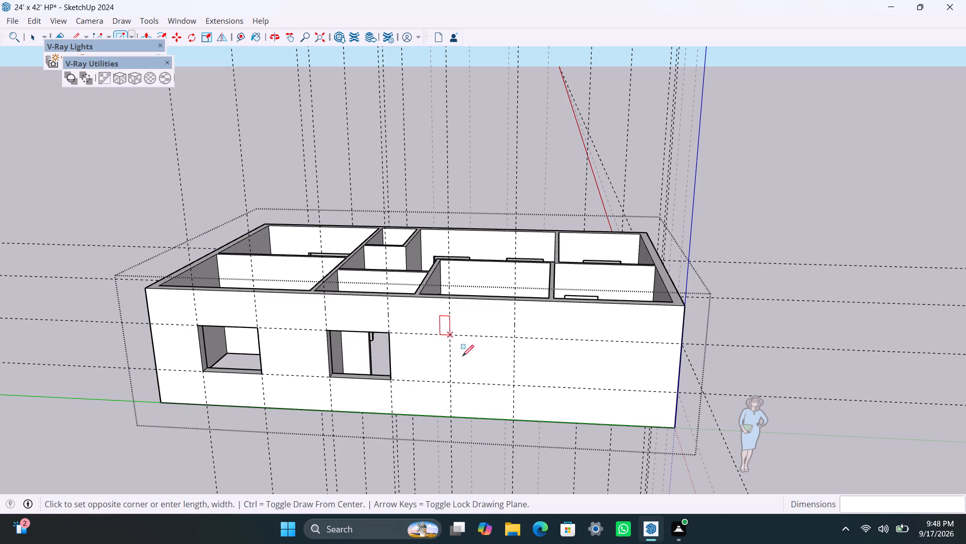
left_click(516, 383)
key("space")
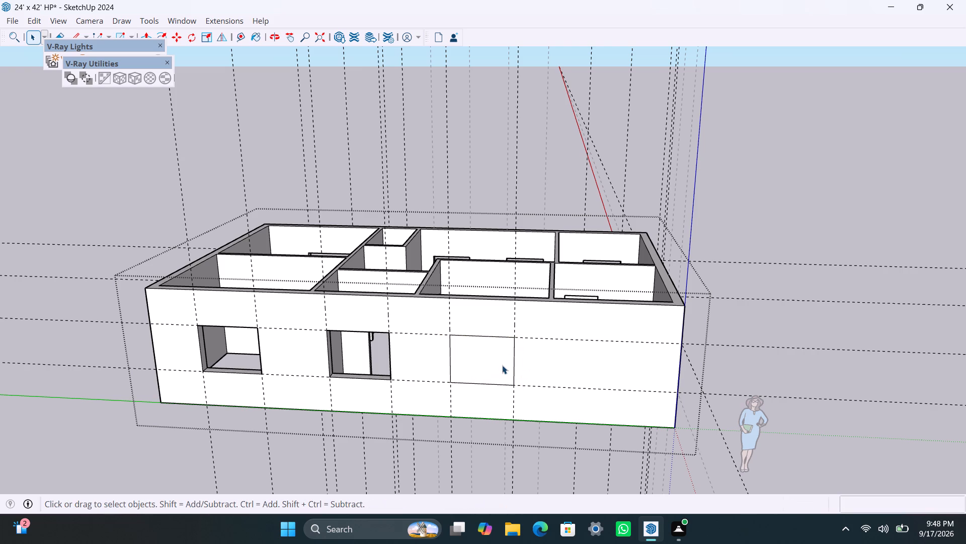
left_click(502, 365)
key("p")
left_click(501, 365)
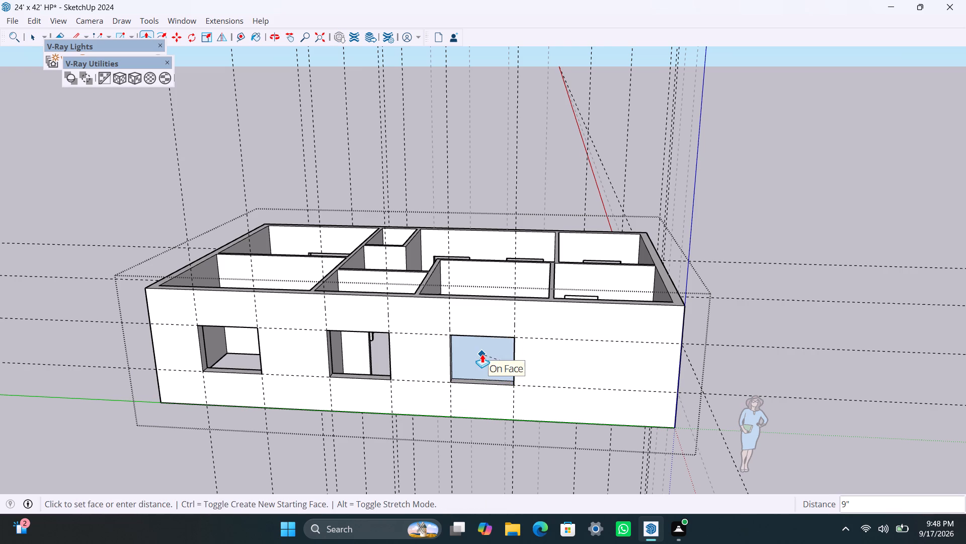
left_click(482, 354)
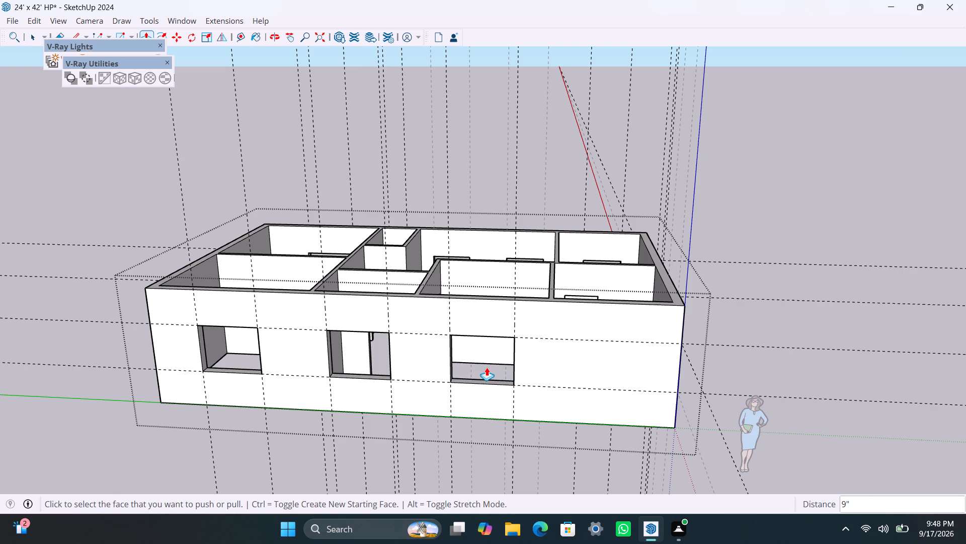
Place a vertical guide about 4'7" past the third window's edge and another 5' beyond it.
key("space")
key("t")
left_click(514, 309)
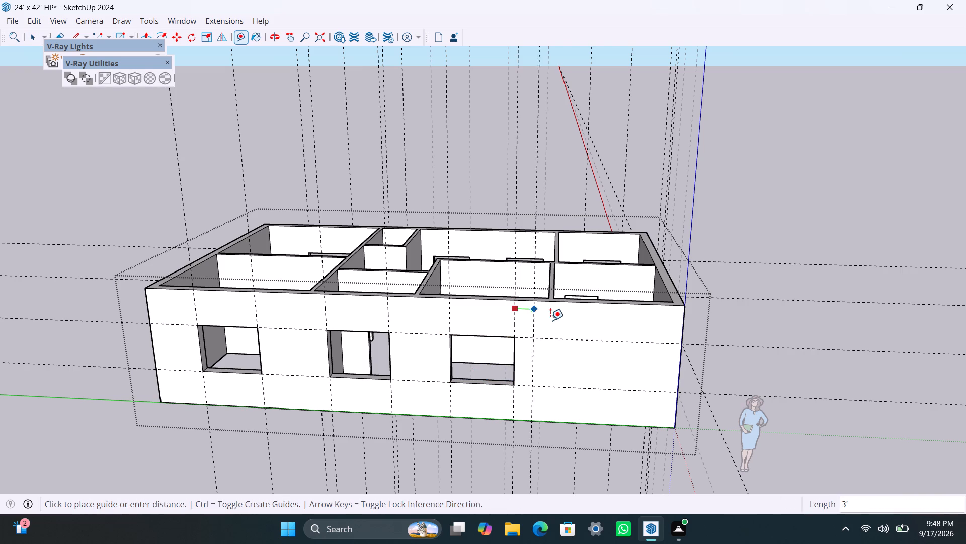
left_click(576, 327)
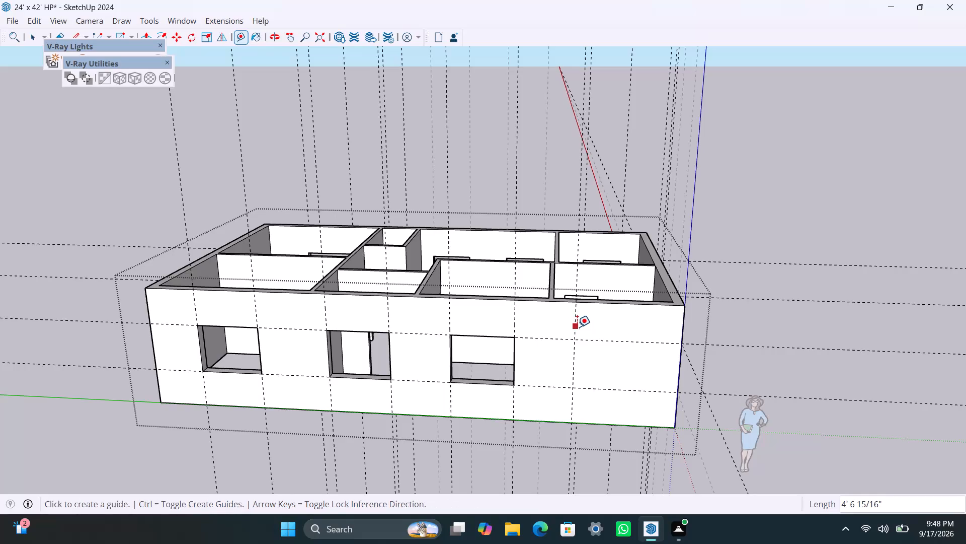
left_click(577, 327)
type("5'")
key("Return")
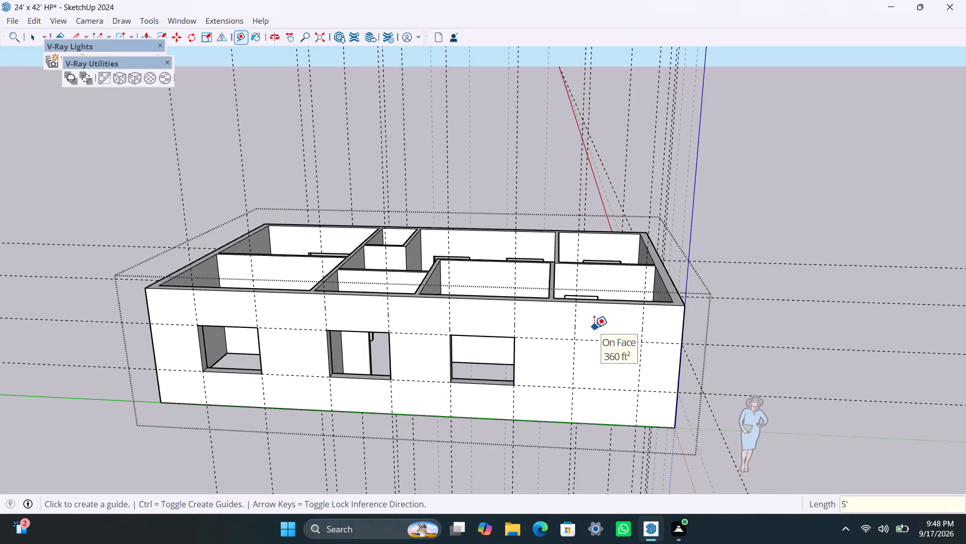
Draw a fourth 5' x 4' window rectangle between the last two guides and push it 9" through the wall.
key("r")
left_click_drag(575, 342, 582, 351)
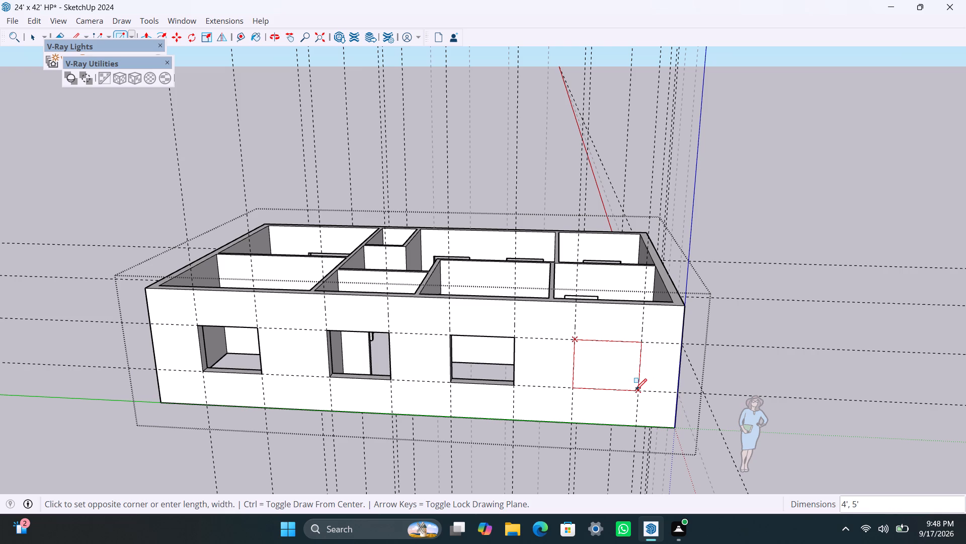
left_click(635, 390)
key("space")
left_click(628, 372)
key("p")
left_click_drag(626, 371, 619, 366)
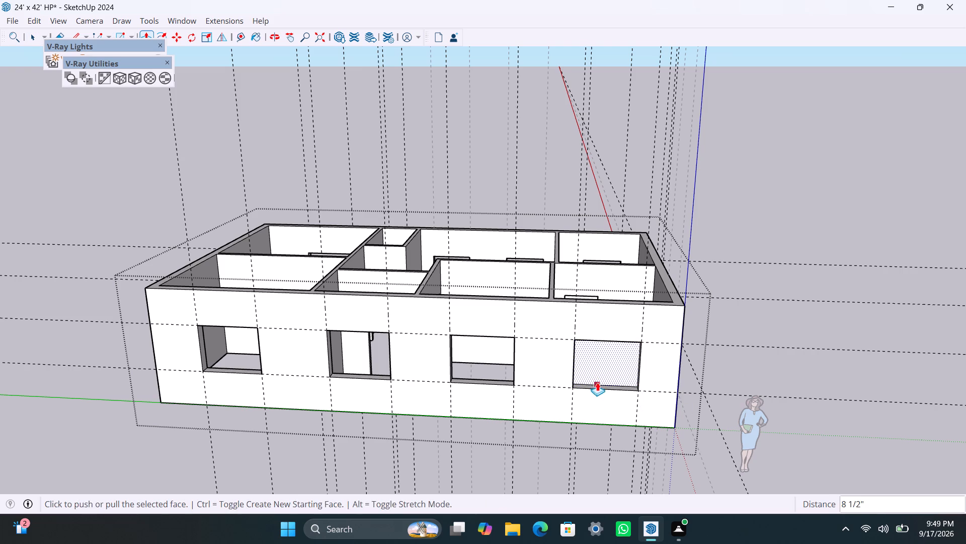
key("ctrl+z")
left_click(617, 369)
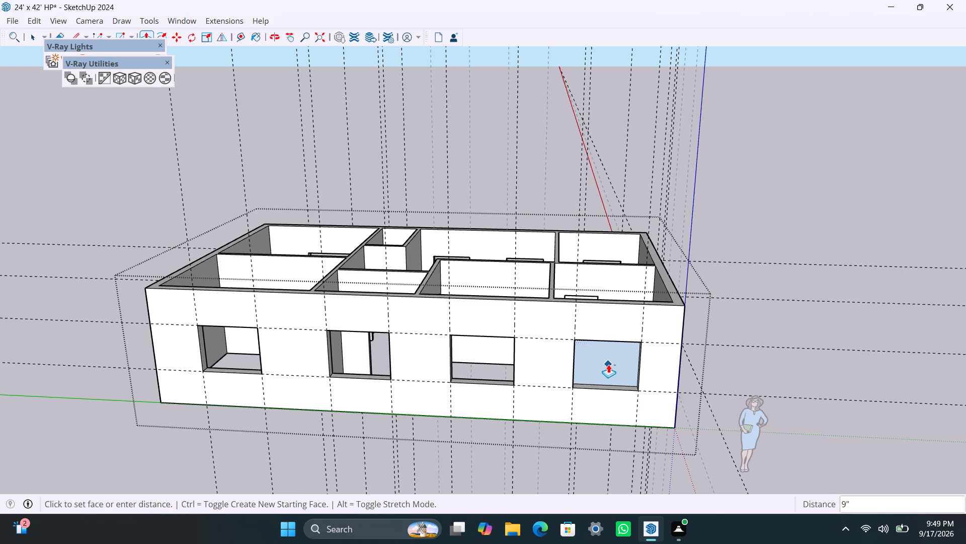
left_click(608, 364)
key("space")
Leave the wall group and delete all guides from the model.
scroll(739, 369, "down", 2)
middle_click_drag(735, 369, 397, 369)
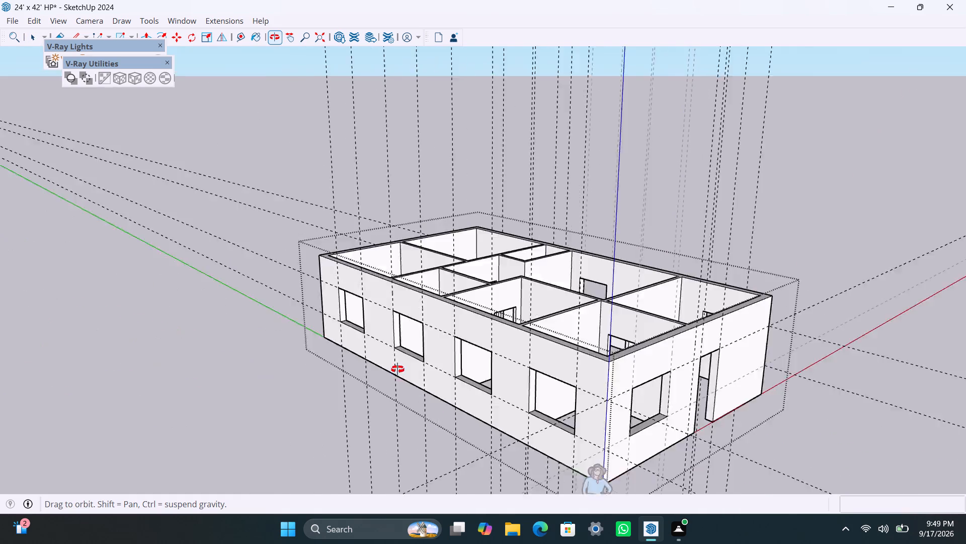
middle_click_drag(397, 369, 289, 378)
left_click(825, 309)
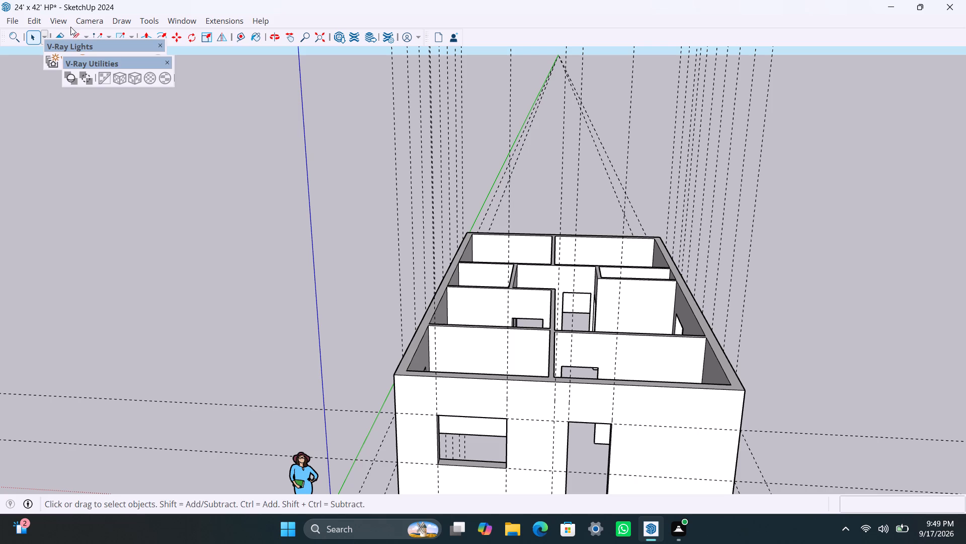
left_click(42, 21)
left_click(38, 18)
left_click(34, 18)
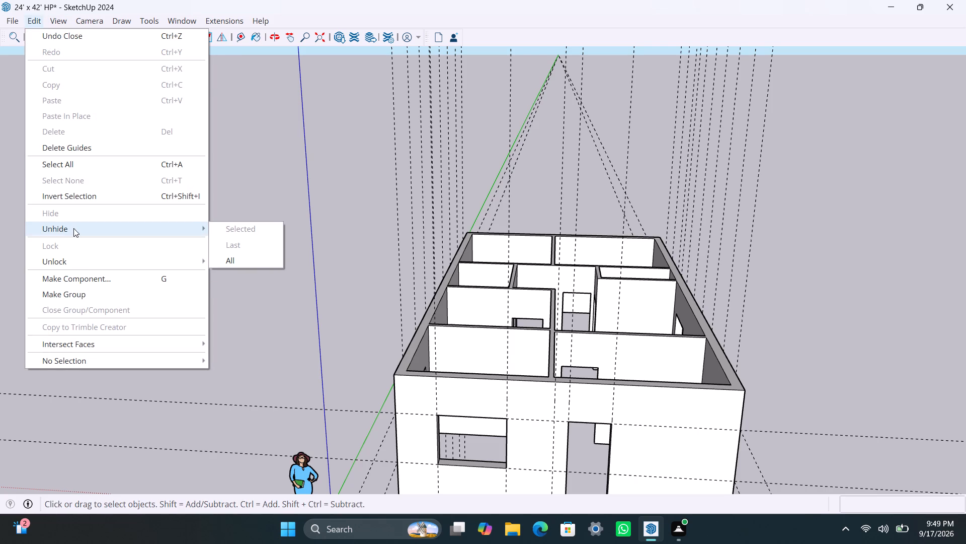
left_click(93, 145)
Save the house model.
scroll(250, 283, "down", 5)
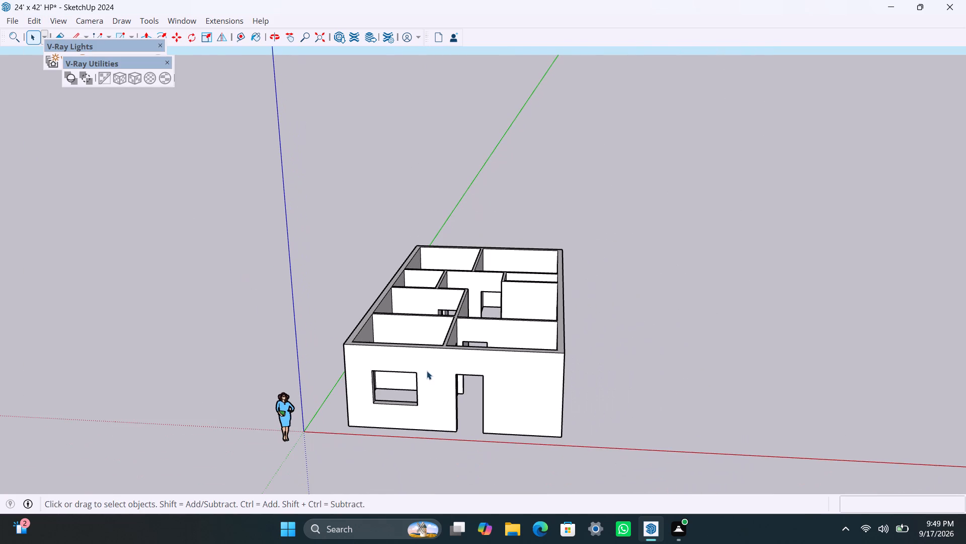
left_click(722, 402)
key("ctrl+s")
Open the walls group, draw a rectangle covering the front window opening, and make the rectangle a group.
scroll(471, 391, "down", 3)
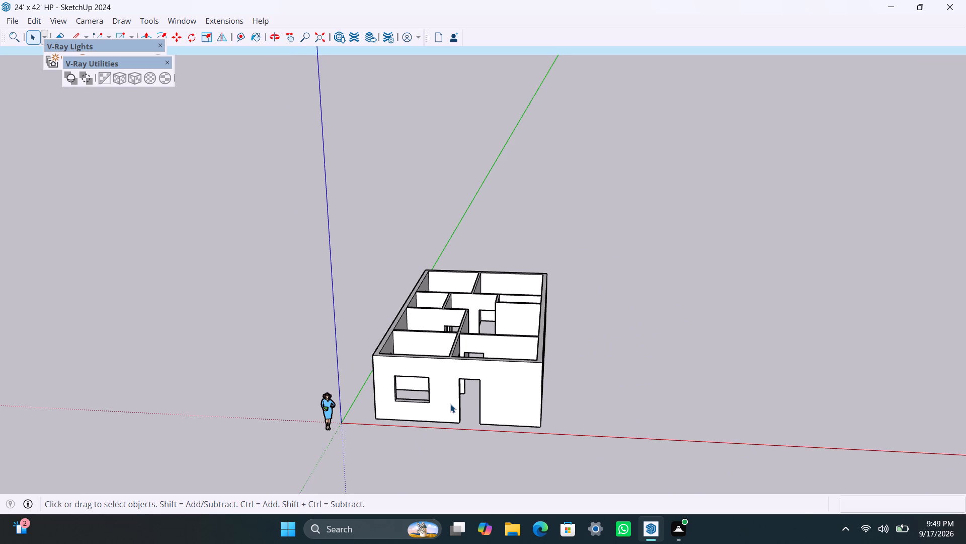
middle_click_drag(450, 404, 510, 355, "shift")
scroll(479, 357, "up", 3)
middle_click_drag(473, 361, 467, 413)
scroll(438, 355, "up", 3)
middle_click_drag(444, 360, 444, 357)
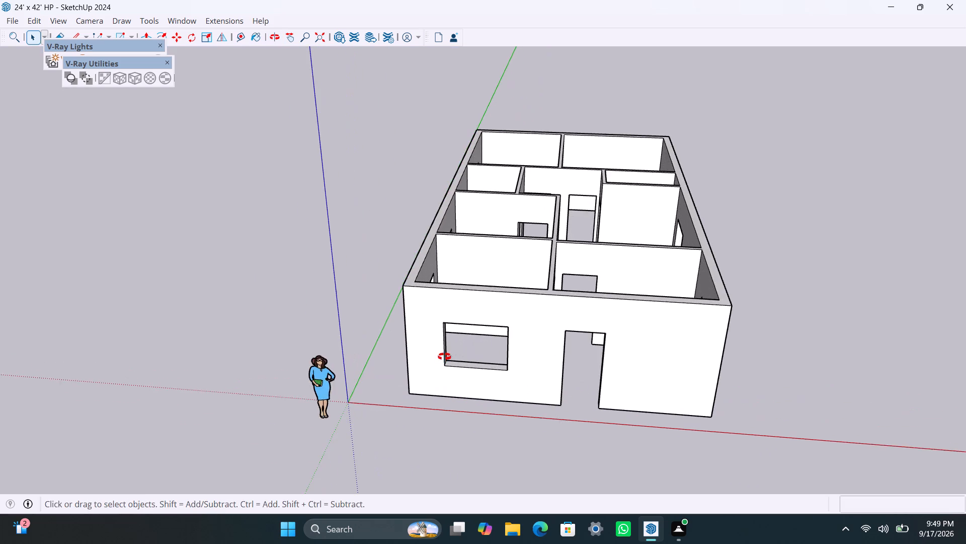
middle_click_drag(444, 357, 485, 275)
scroll(462, 281, "up", 2)
triple_click(456, 279)
scroll(462, 313, "up", 2)
left_click(438, 298)
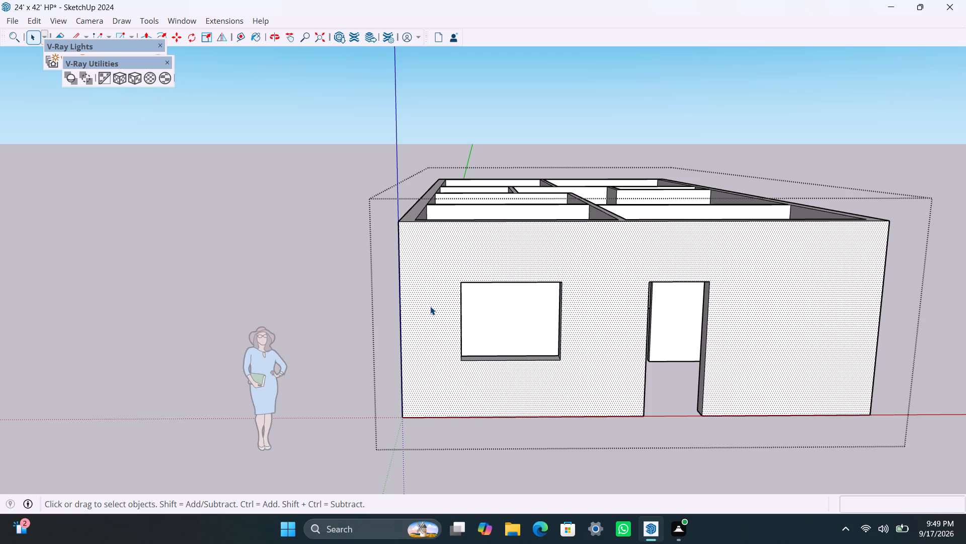
key("r")
left_click_drag(460, 284, 460, 292)
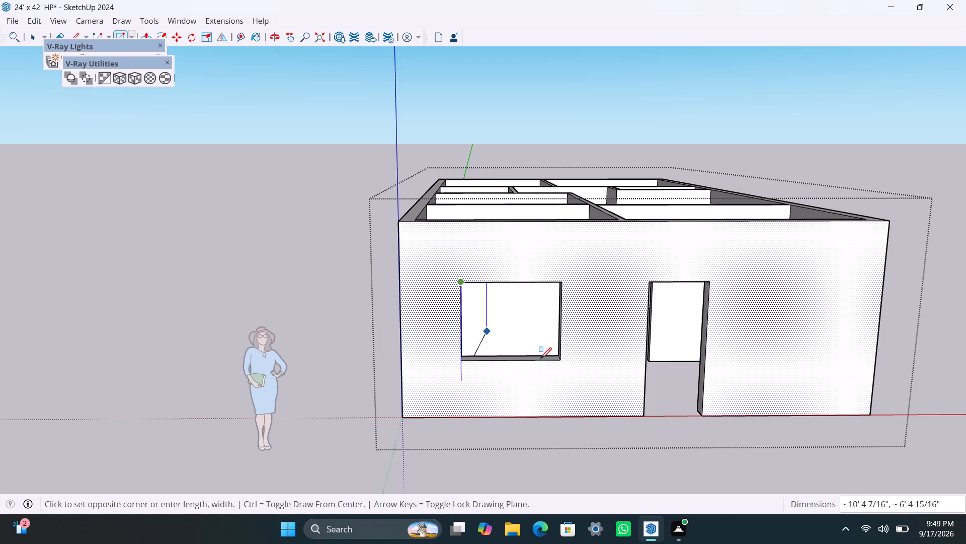
left_click(560, 361)
key("space")
double_click(520, 322)
right_click(520, 322)
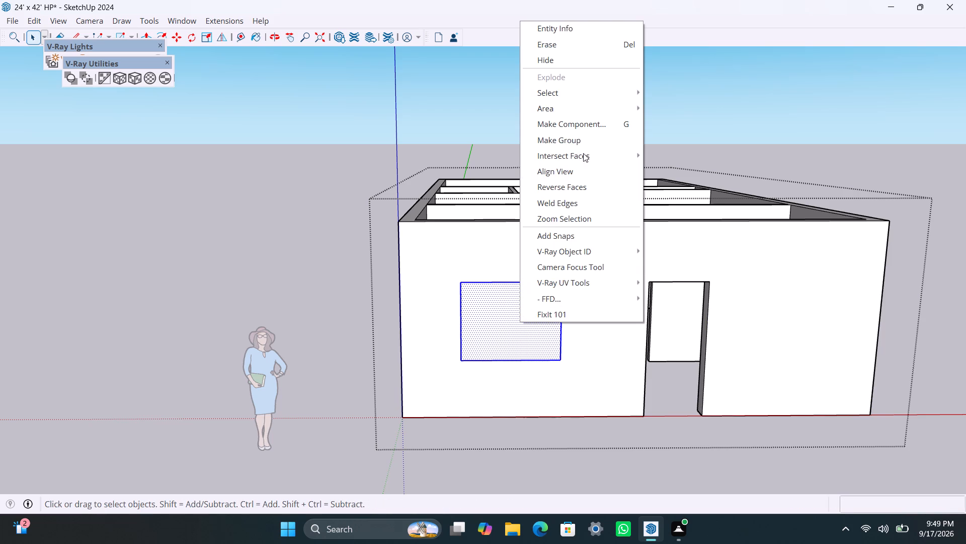
left_click(583, 138)
Inside the new window group, offset the rectangle's outline 2" inward and delete the inner face to leave a frame.
triple_click(498, 316)
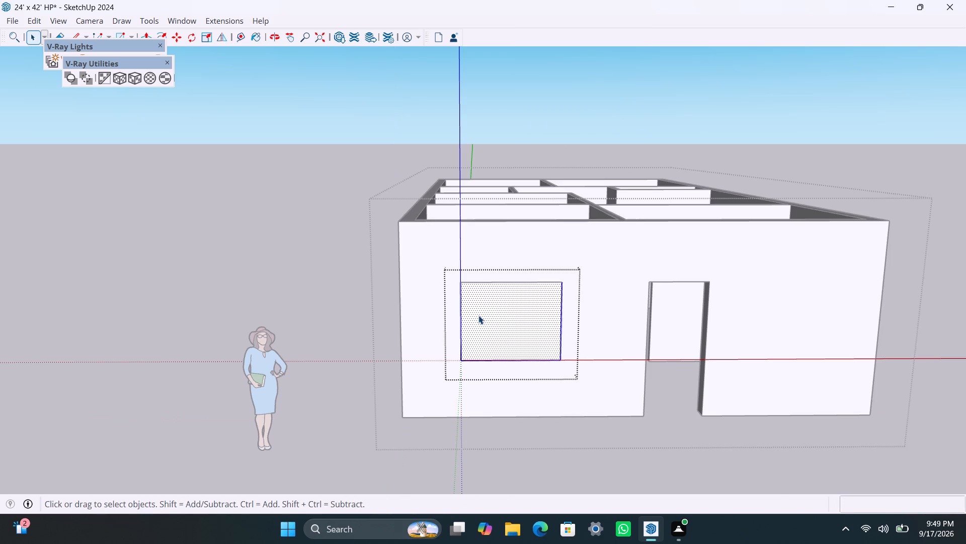
key("f")
left_click(478, 315)
type("2\"")
key("Return")
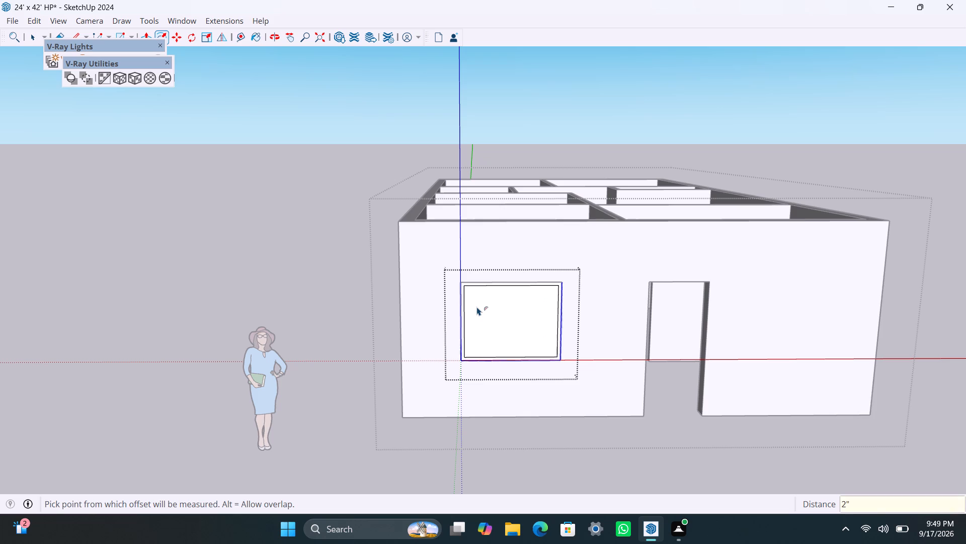
key("space")
left_click(510, 326)
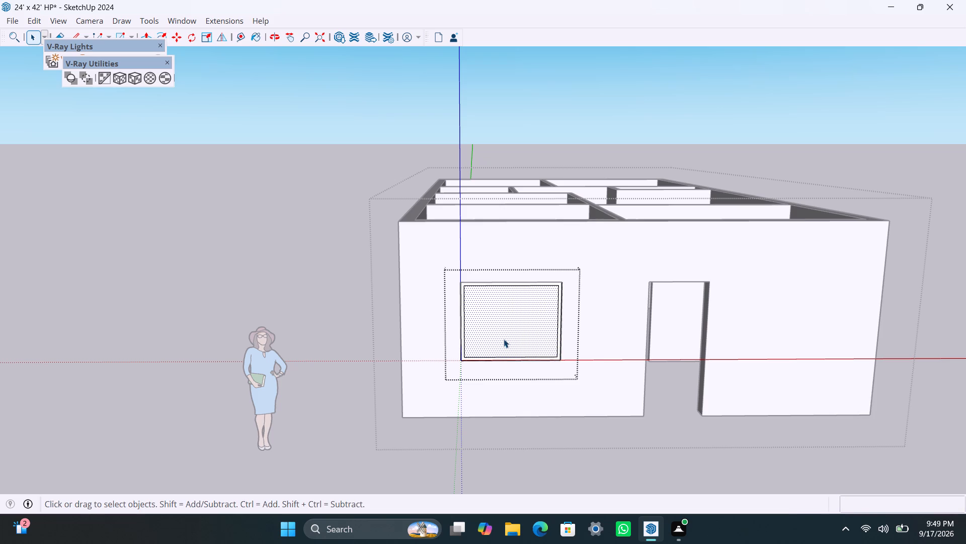
key("Delete")
Extrude the window frame face 1.5".
scroll(448, 342, "up", 5)
middle_click_drag(482, 364, 478, 402)
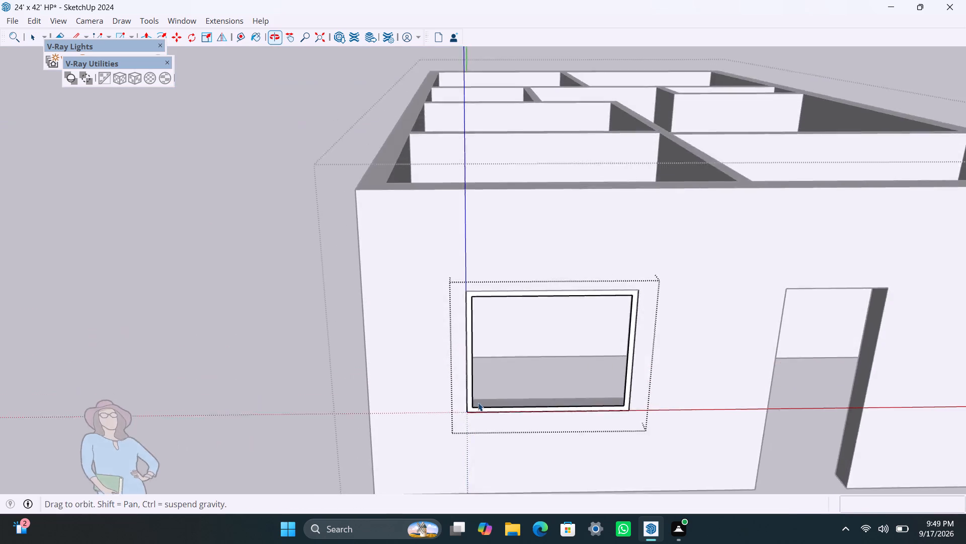
middle_click_drag(478, 402, 481, 432)
scroll(478, 383, "up", 7)
left_click(464, 390)
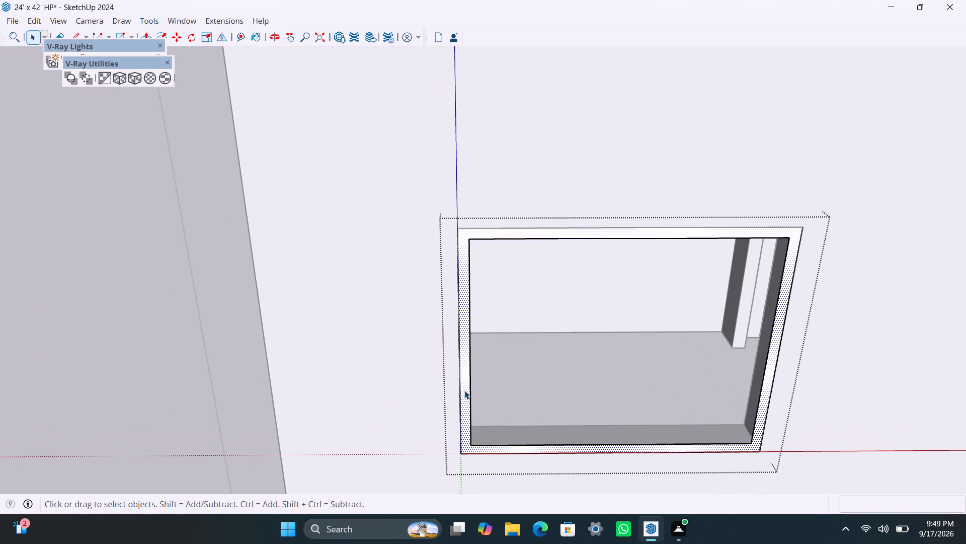
key("p")
left_click(464, 390)
type("1.5\"")
key("Return")
left_click(465, 385)
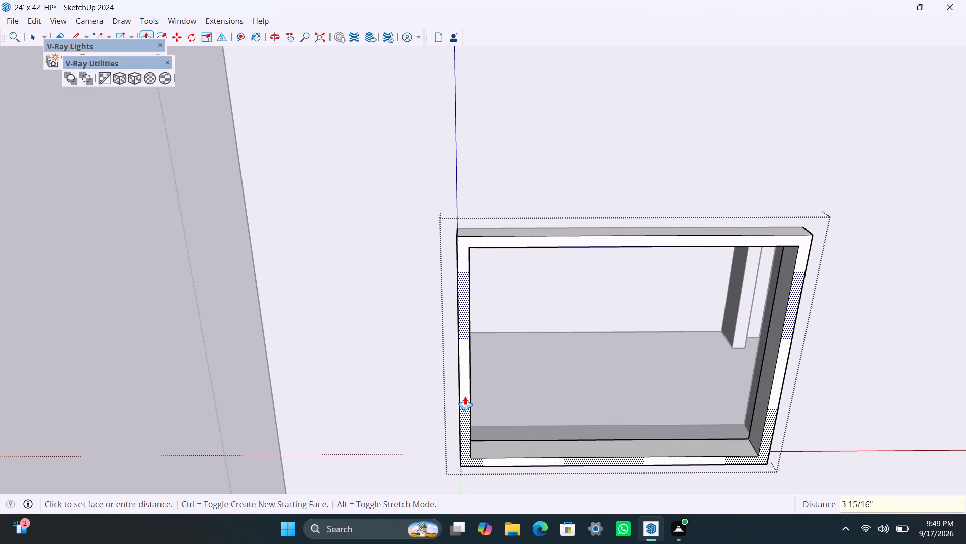
type("1.5\"")
key("Return")
key("space")
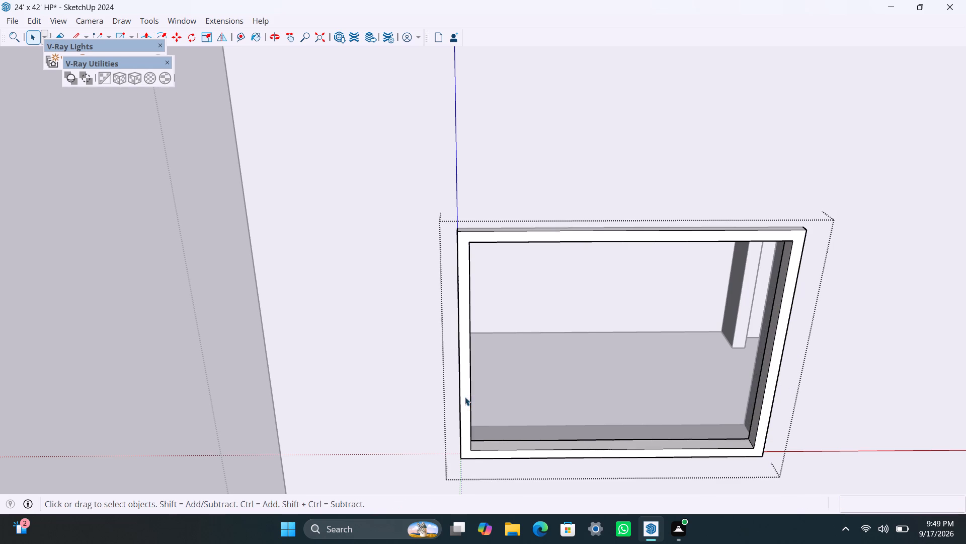
Draw a rectangle over the left half of the frame's opening, delete the face filling the other half, and group the rectangle as a pane.
key("r")
left_click(473, 245)
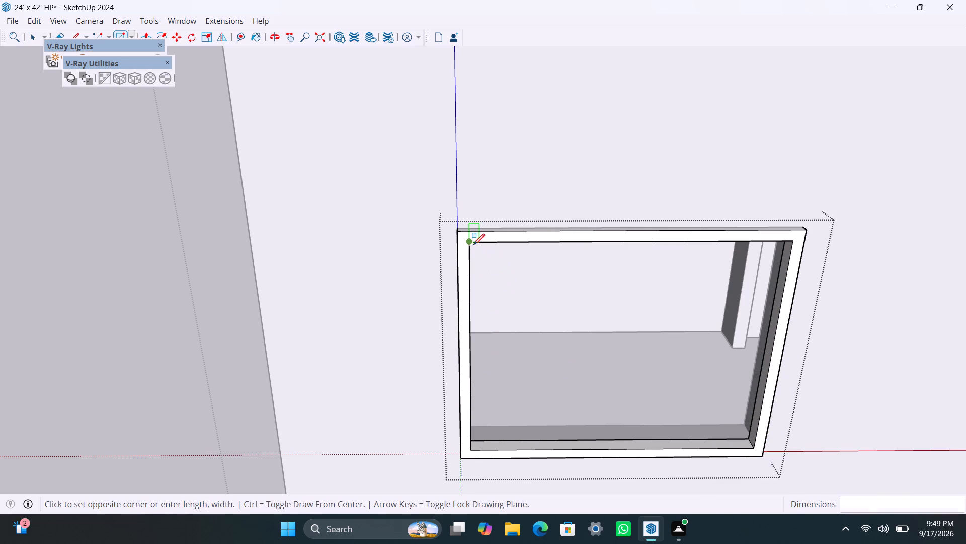
left_click(612, 447)
key("space")
left_click(638, 410)
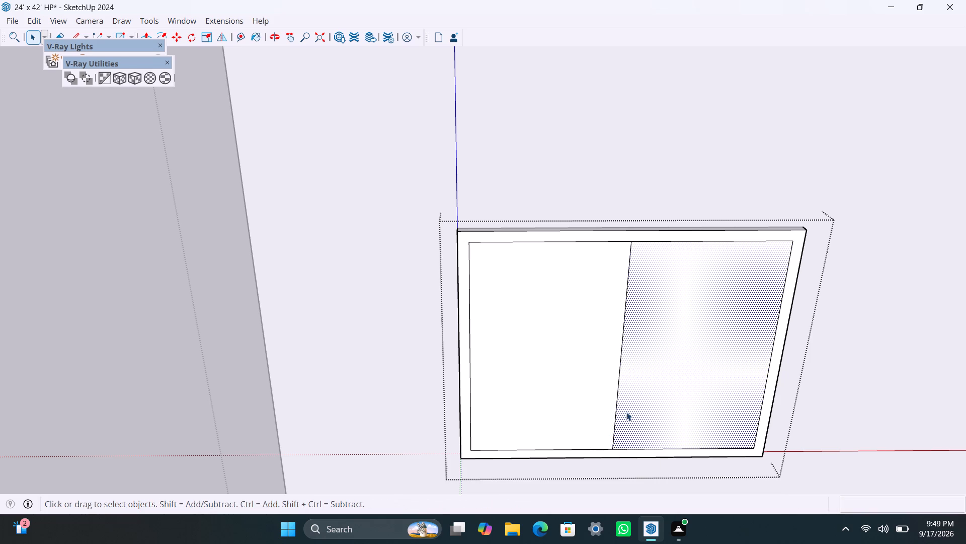
key("Delete")
double_click(548, 391)
right_click(548, 390)
left_click(608, 206)
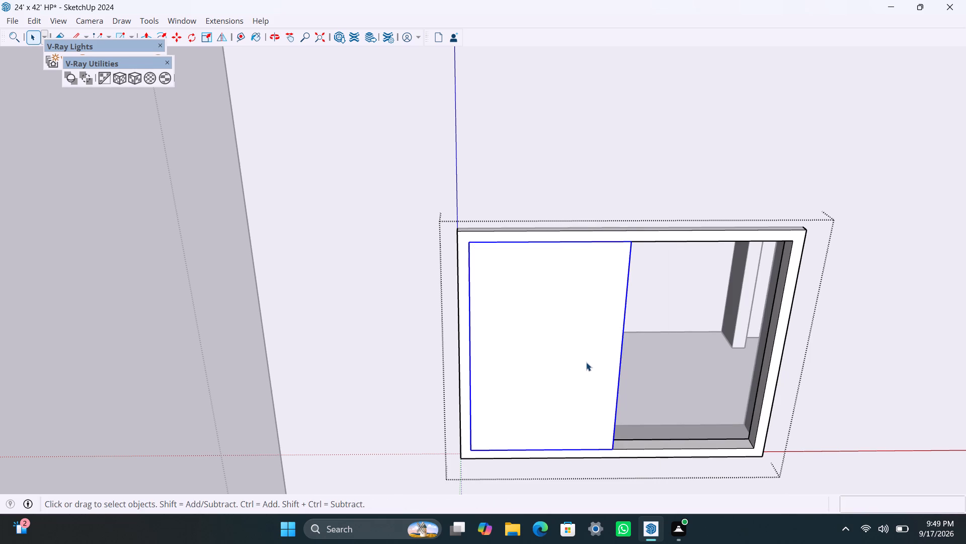
Open the new pane group and extrude its face 8 mm.
triple_click(584, 367)
key("p")
left_click(583, 367)
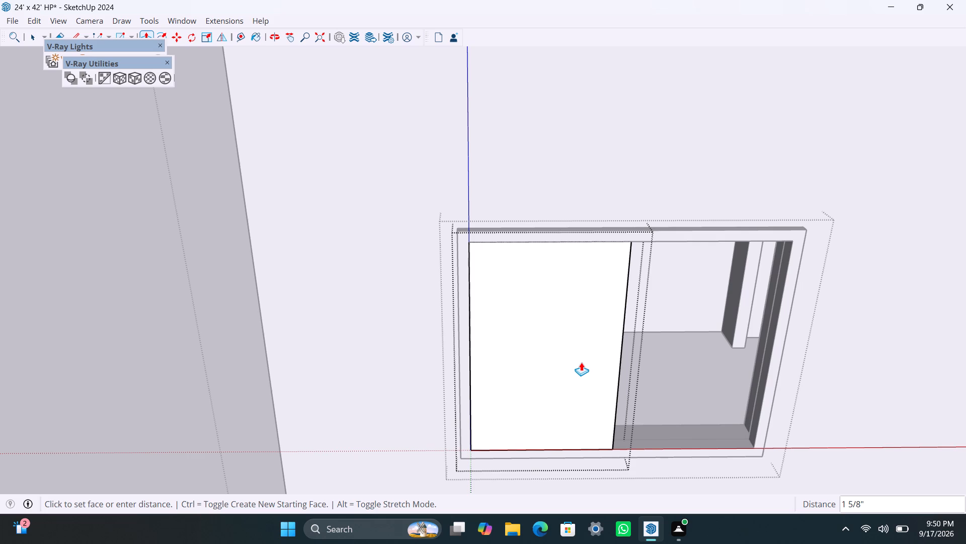
type("8MM")
key("Return")
key("space")
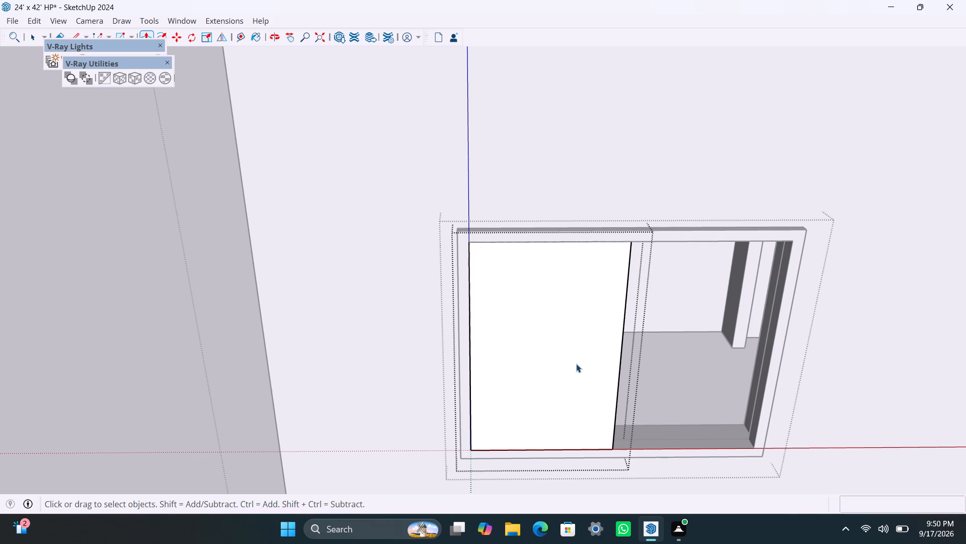
left_click(900, 407)
Move the pane about 3/4" back into the depth of the window frame.
scroll(669, 419, "up", 3)
middle_click_drag(604, 413, 519, 415)
scroll(578, 467, "up", 1)
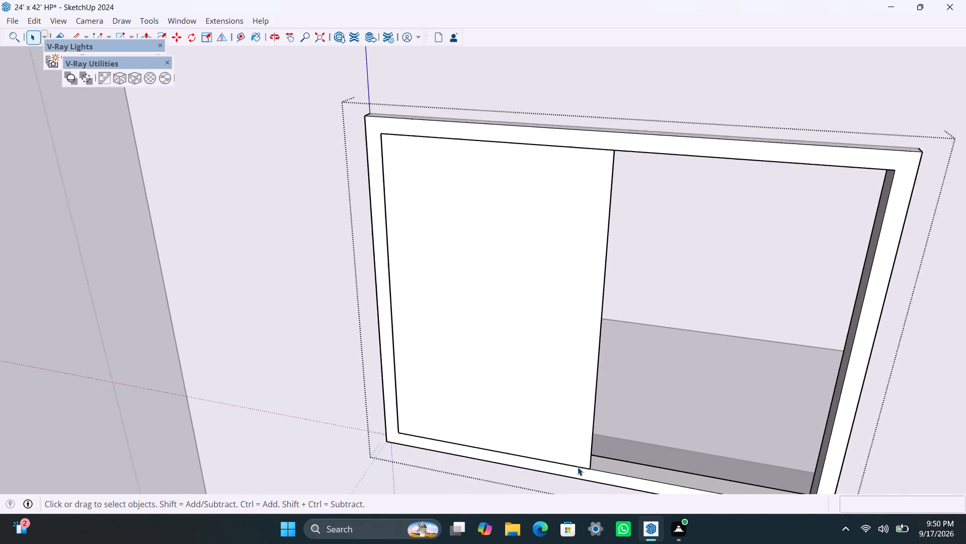
scroll(578, 467, "up", 5)
middle_click_drag(580, 462, 505, 342)
scroll(532, 361, "up", 5)
left_click(513, 340)
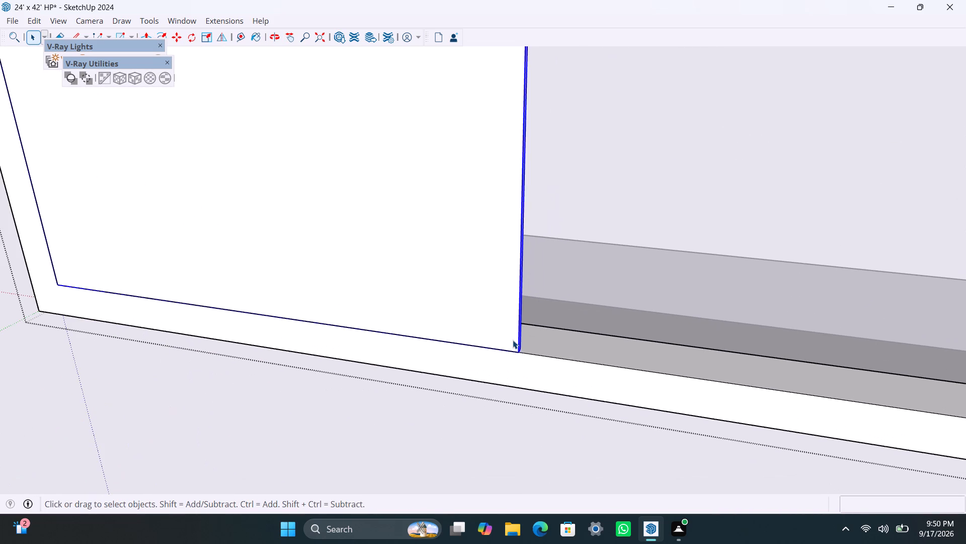
scroll(513, 340, "up", 2)
key("m")
left_click(517, 356)
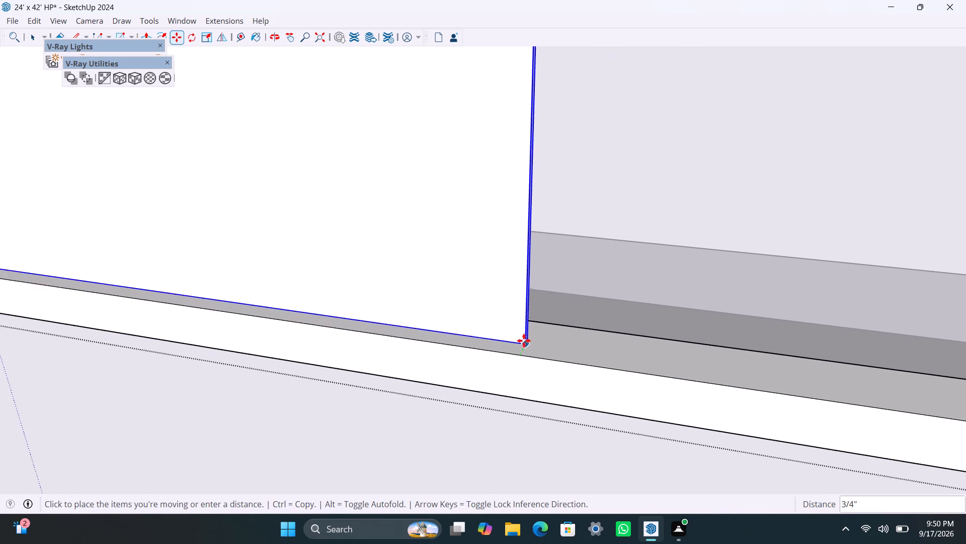
left_click(535, 337)
scroll(509, 337, "down", 13)
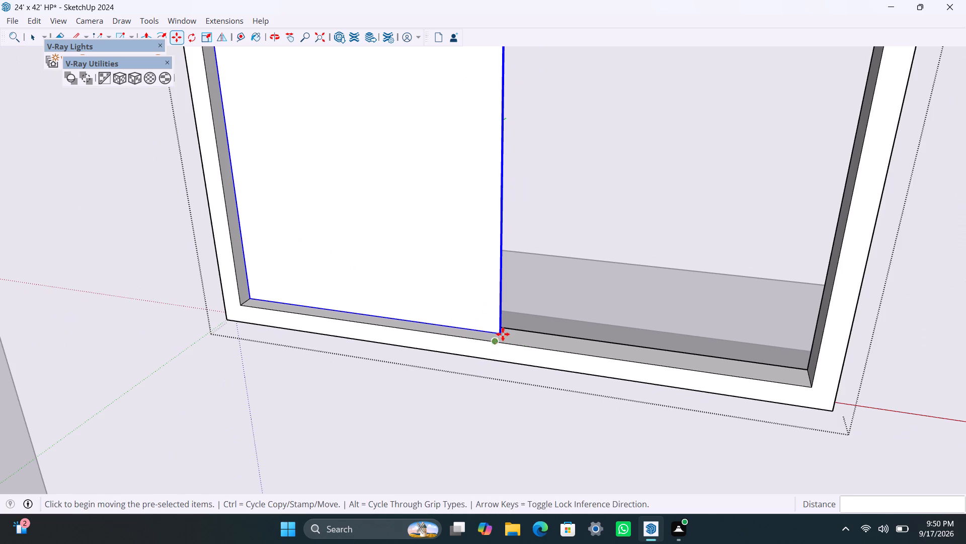
Copy the pane about 2' 4" into the frame's other half and set the copy back so its corner meets the first pane's front corner.
left_click(503, 332, "ctrl")
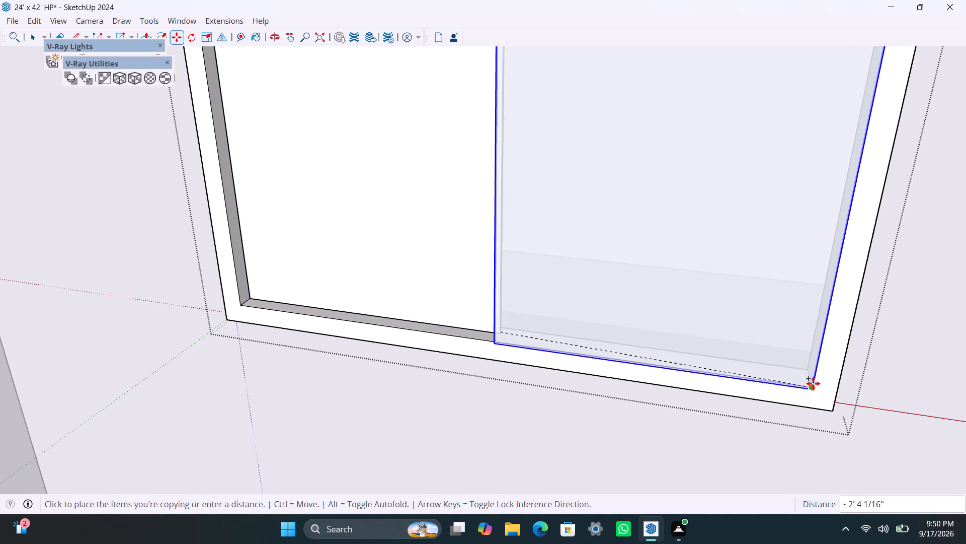
left_click(813, 383)
scroll(555, 331, "up", 3)
middle_click_drag(487, 318, 814, 378)
scroll(494, 329, "up", 2)
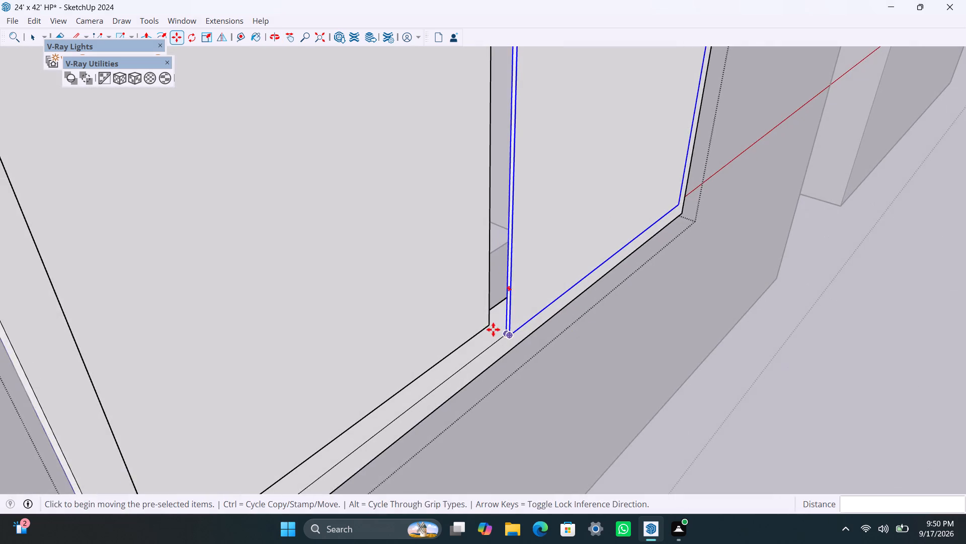
scroll(493, 329, "up", 12)
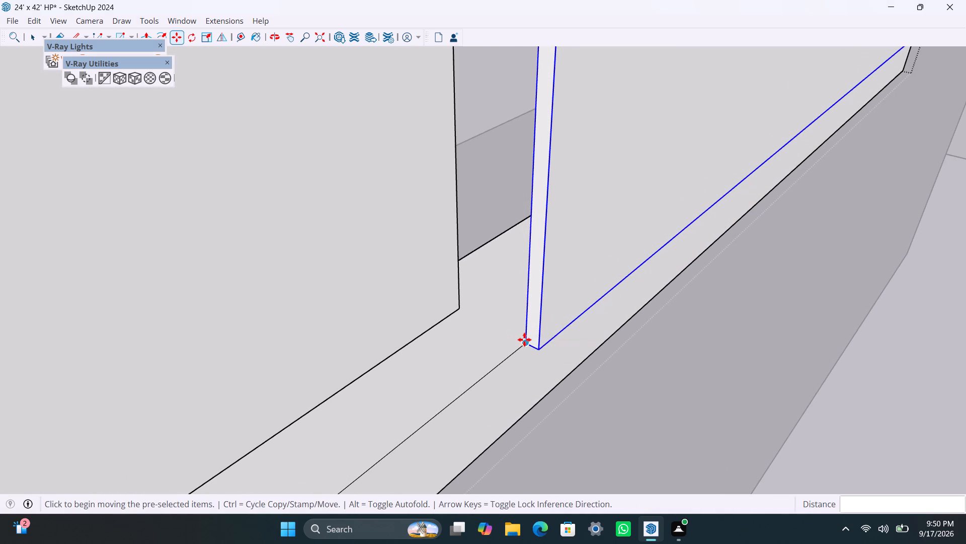
left_click(524, 339)
left_click(457, 309)
scroll(435, 297, "down", 12)
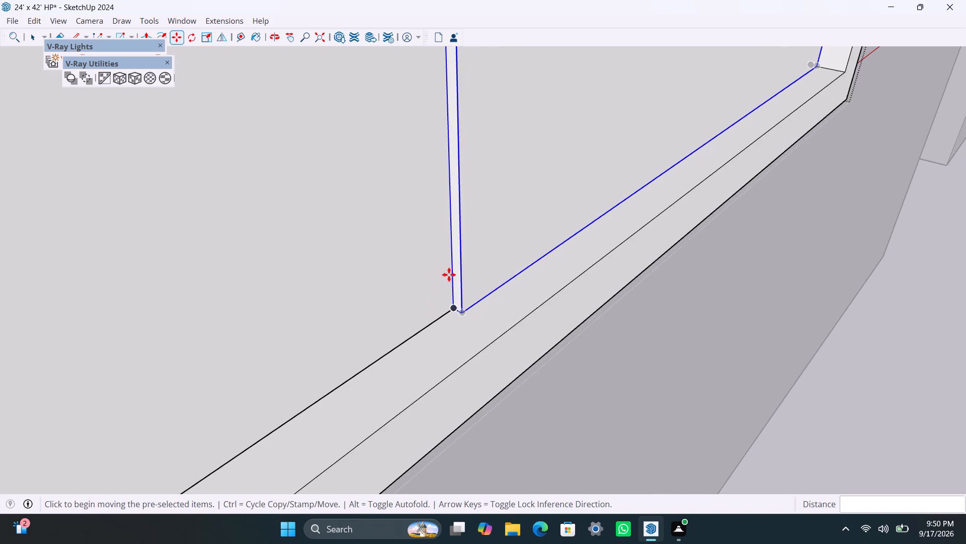
scroll(449, 275, "down", 20)
scroll(449, 275, "down", 19)
key("space")
left_click(677, 318)
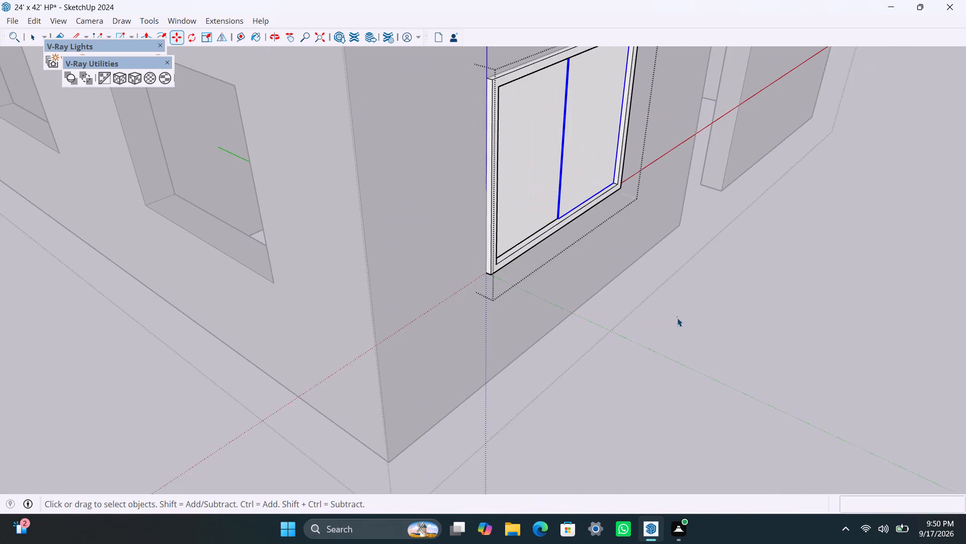
In the side wall, draw a rectangle covering the window opening nearest the building corner and make it a group.
scroll(360, 289, "down", 3)
middle_click_drag(233, 317, 630, 358)
middle_click_drag(592, 355, 402, 330)
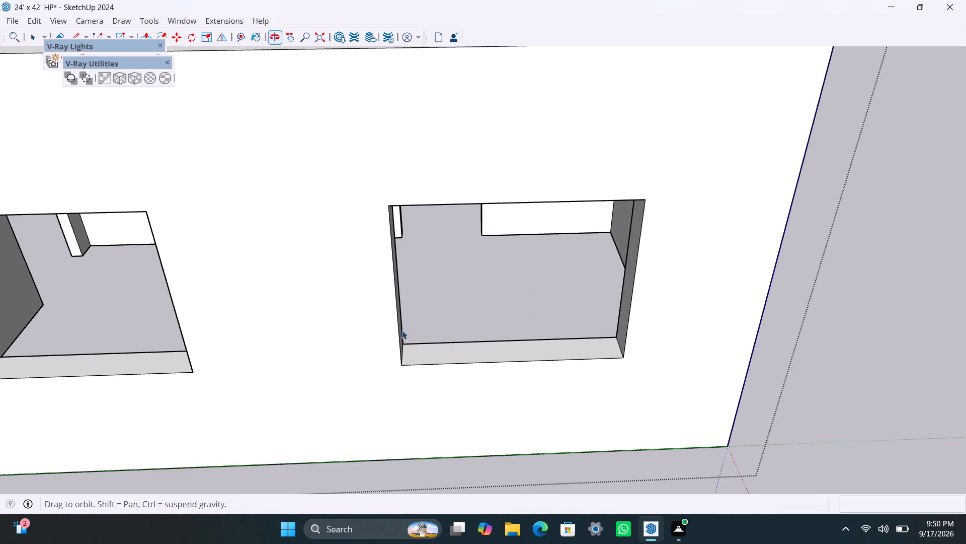
key("r")
left_click(389, 205)
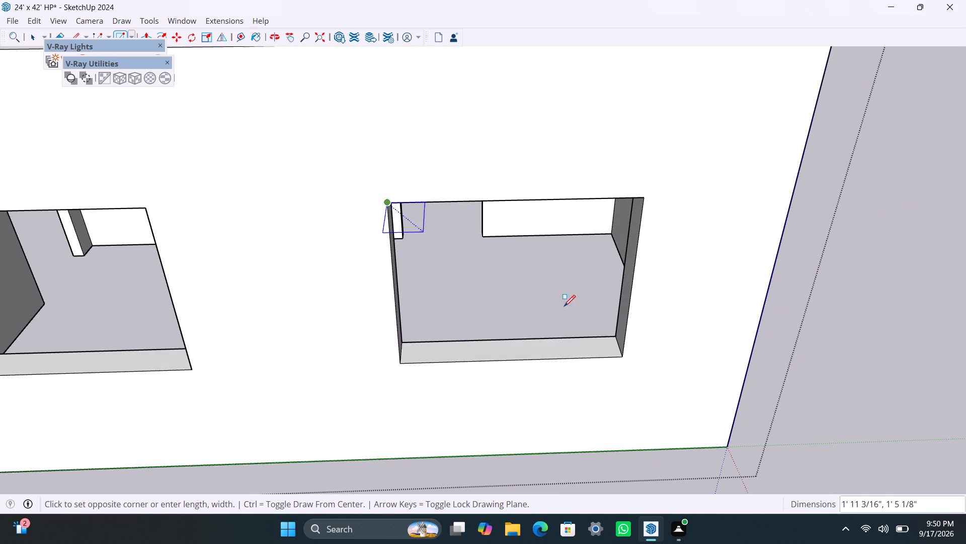
left_click(624, 355)
key("space")
double_click(553, 304)
right_click(552, 304)
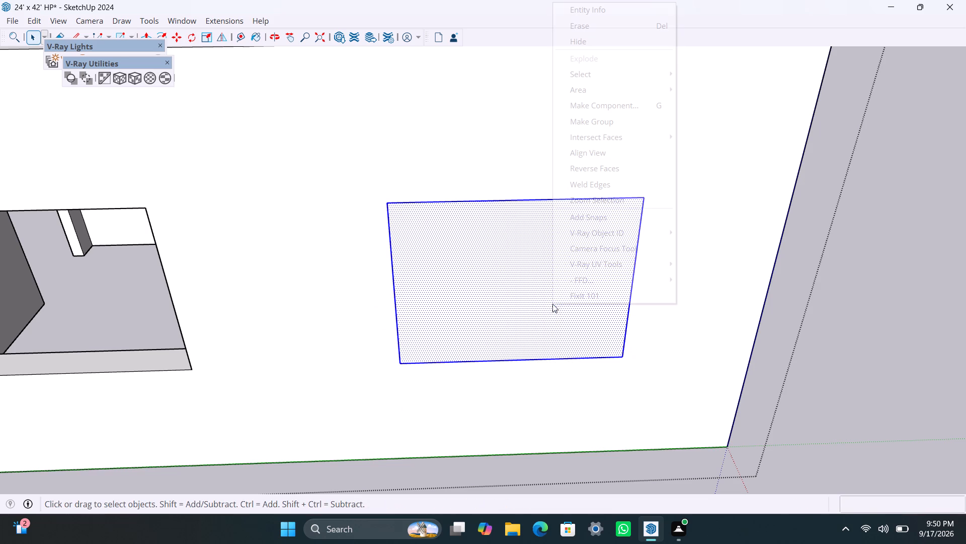
left_click(631, 125)
Inside the side window group, offset the rectangle's outline 2" inward and delete the inner face to leave a frame.
triple_click(436, 274)
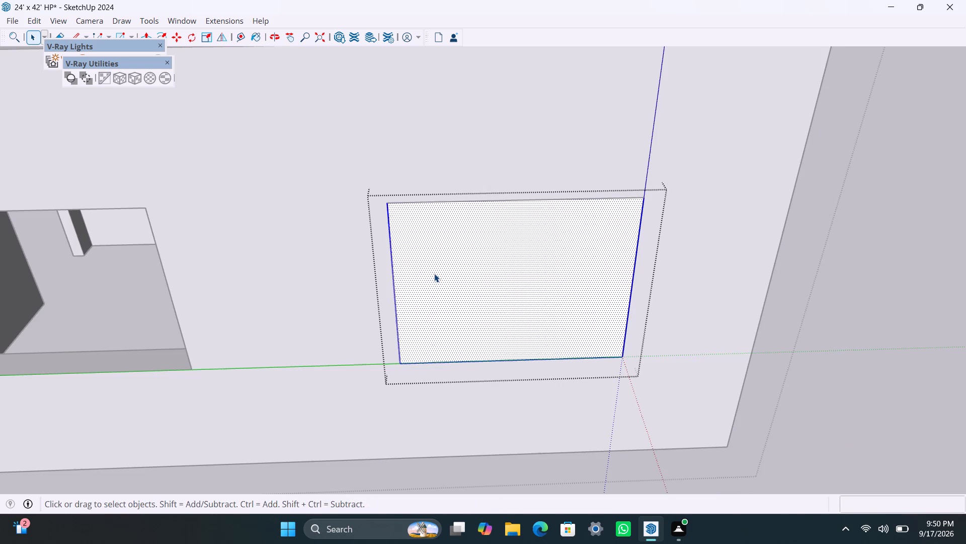
key("f")
left_click(423, 262)
type("2\"")
key("Return")
key("space")
left_click(481, 266)
key("Delete")
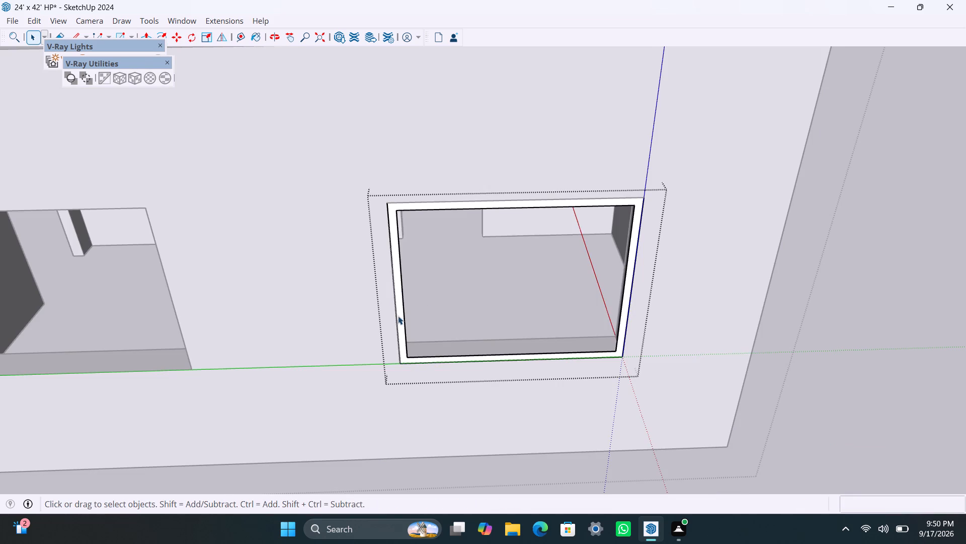
Extrude the side window's frame face 1.5", and extrude its front face another 1.5".
scroll(397, 316, "up", 3)
left_click(398, 285)
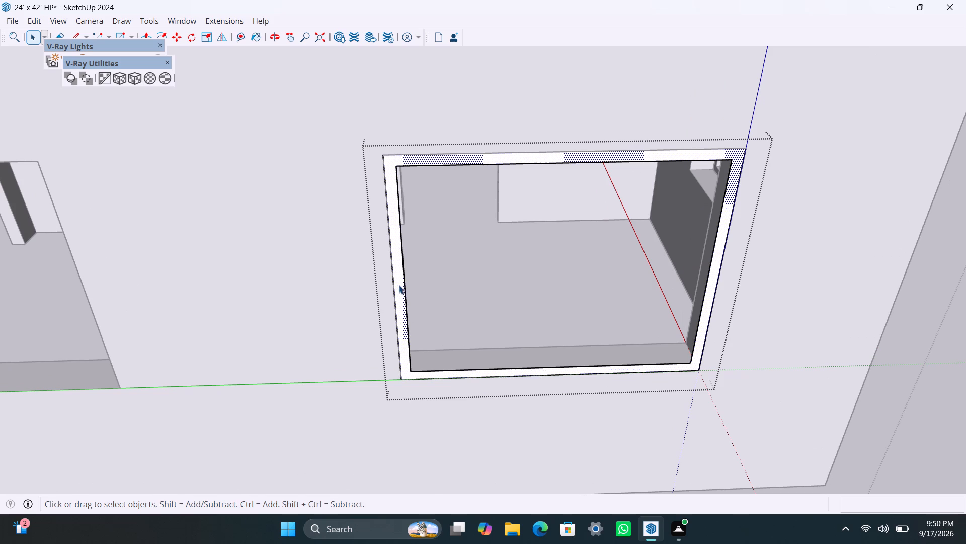
key("p")
left_click(401, 285)
key("1")
type(".5\"")
key("Return")
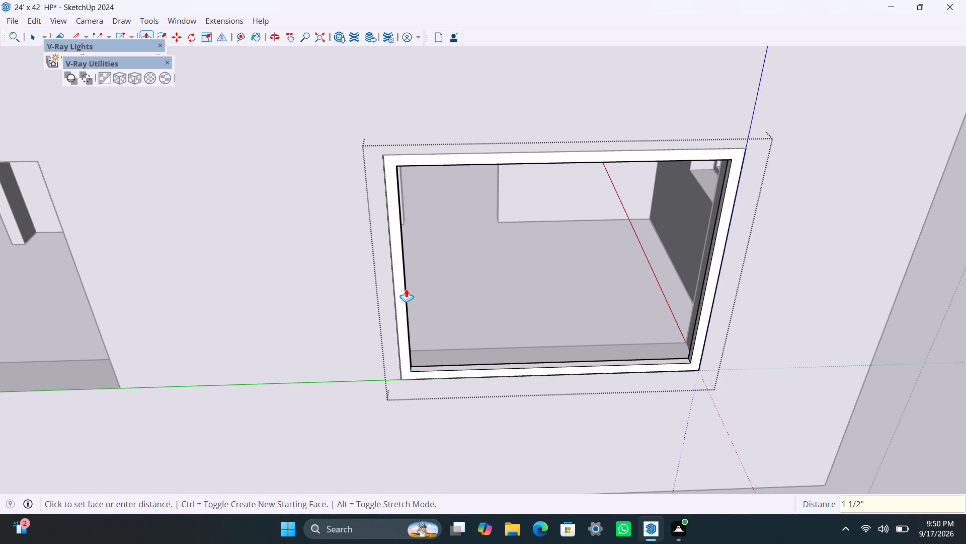
left_click(405, 294)
type("1.5\"")
key("Return")
key("space")
Draw a rectangle over the left half of the side window frame's opening, delete the face filling the other half, and group the rectangle.
key("r")
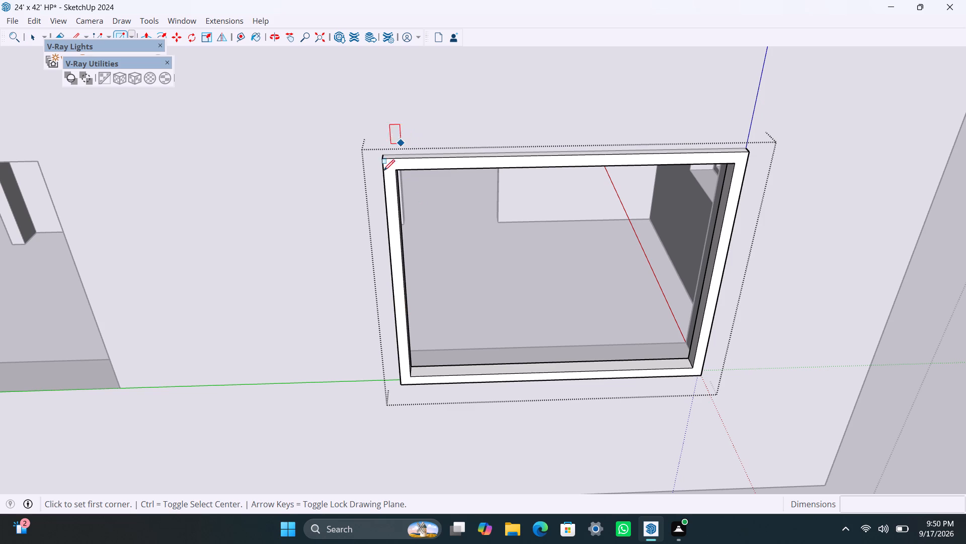
left_click(395, 172)
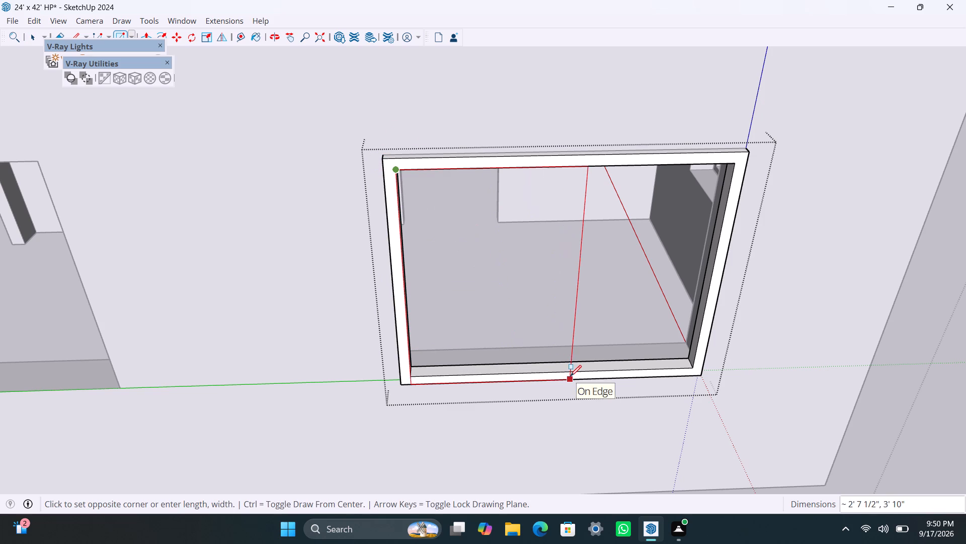
left_click(552, 370)
key("space")
left_click(588, 353)
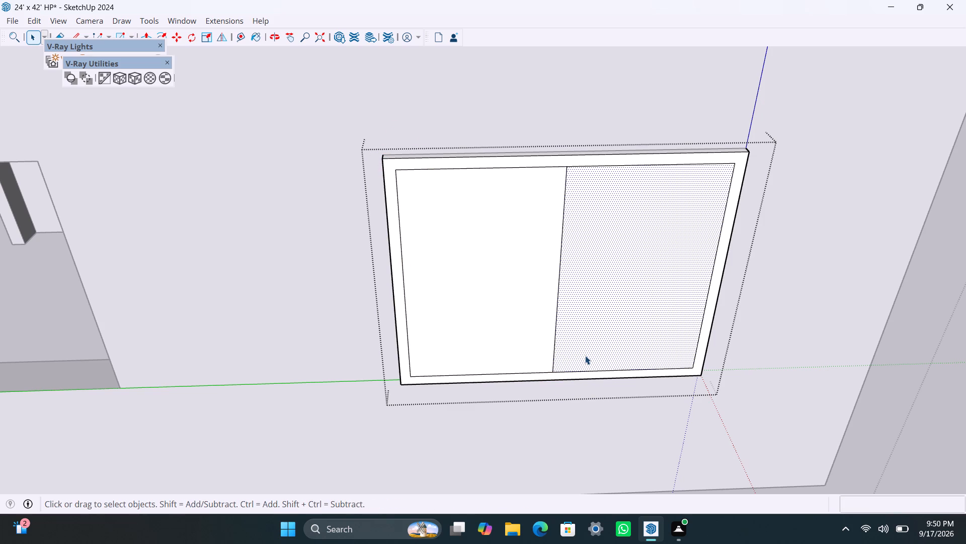
key("Delete")
double_click(518, 335)
right_click(518, 335)
left_click(579, 157)
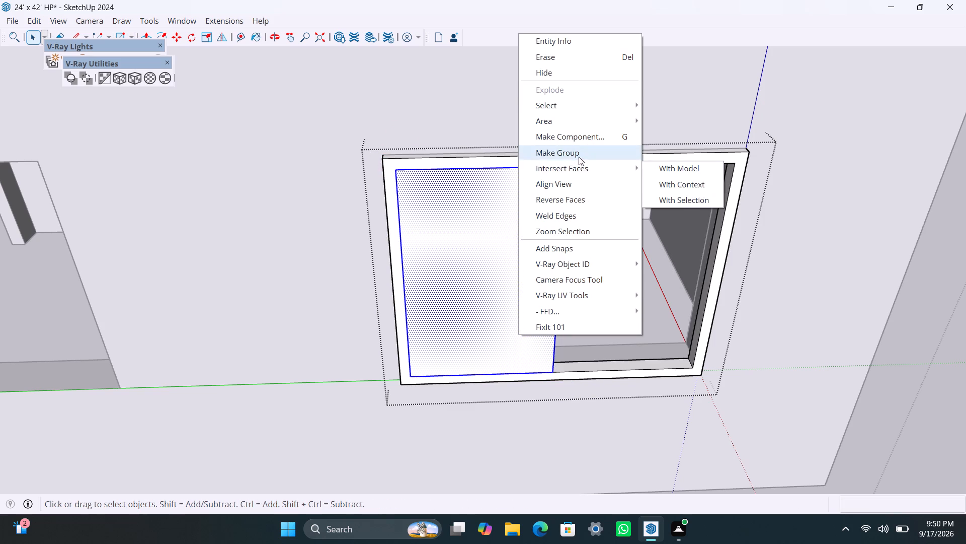
Open the side window's pane group and extrude its face 8 mm.
triple_click(497, 310)
key("p")
left_click(503, 309)
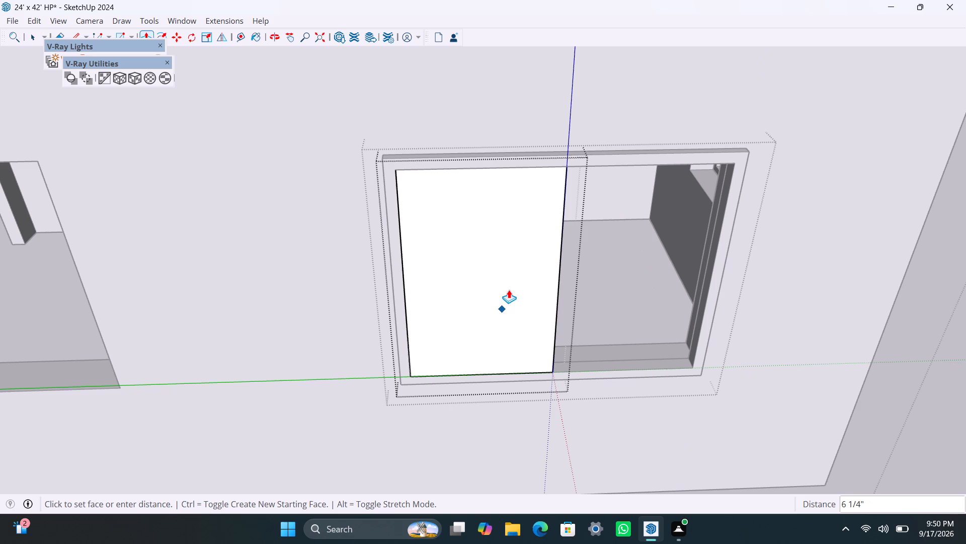
type("8MM")
key("Return")
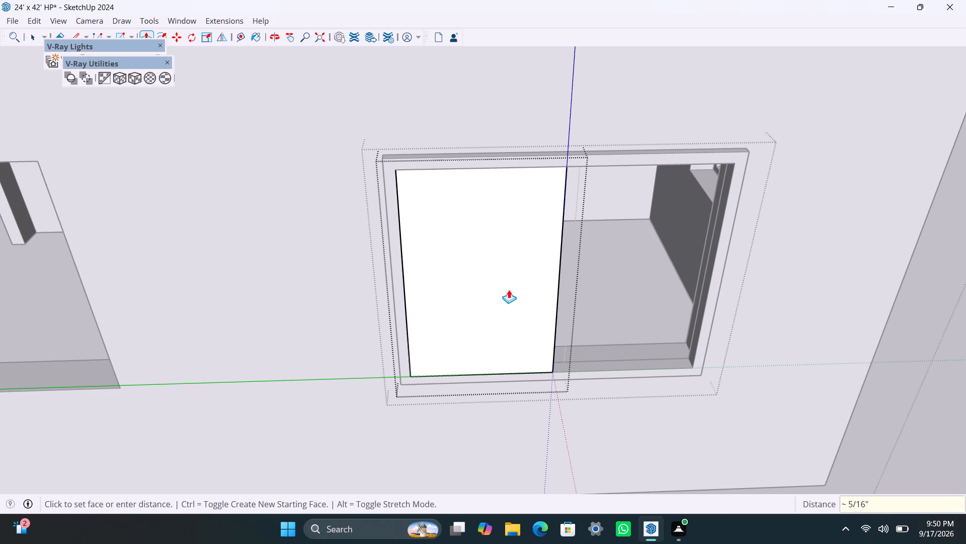
key("space")
left_click(695, 454)
Move the side window's pane 1 9/16" back into the depth of its frame.
scroll(523, 449, "up", 3)
middle_click_drag(576, 408, 479, 425)
scroll(511, 352, "up", 2)
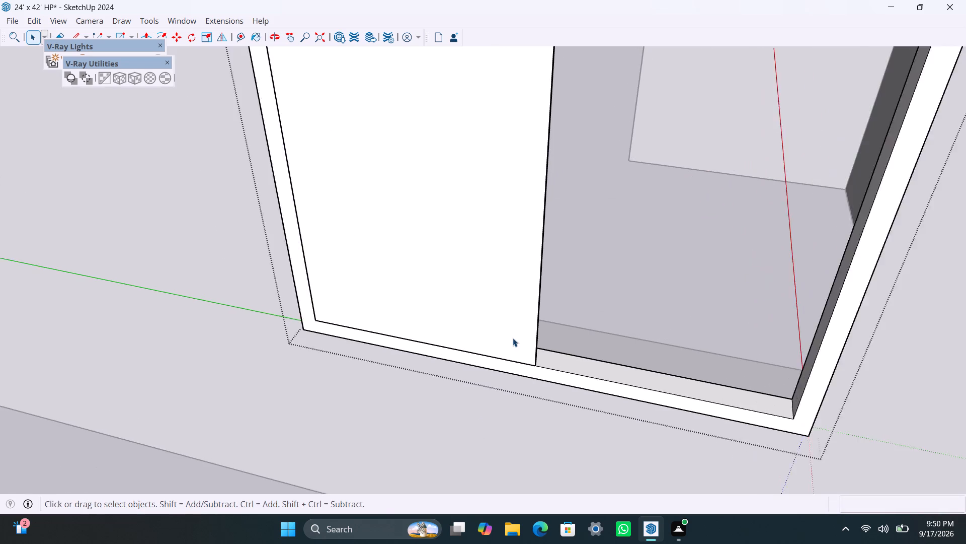
scroll(513, 338, "up", 5)
left_click(521, 344)
scroll(543, 370, "up", 6)
key("m")
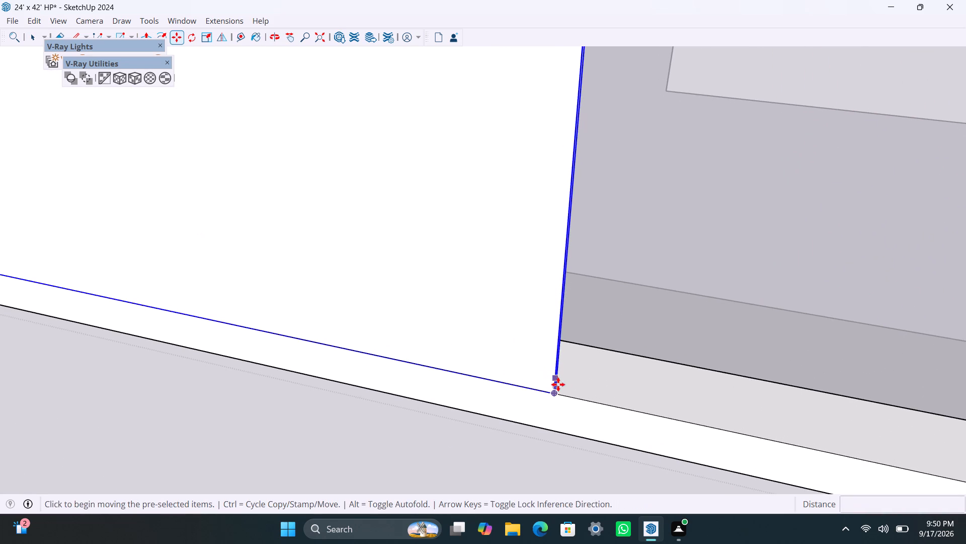
left_click(551, 391)
left_click(566, 366)
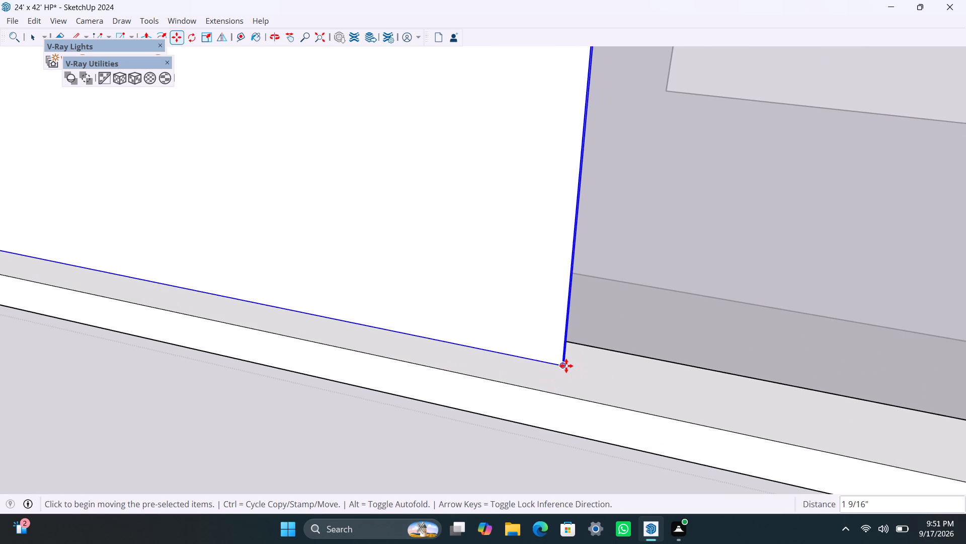
scroll(533, 352, "down", 13)
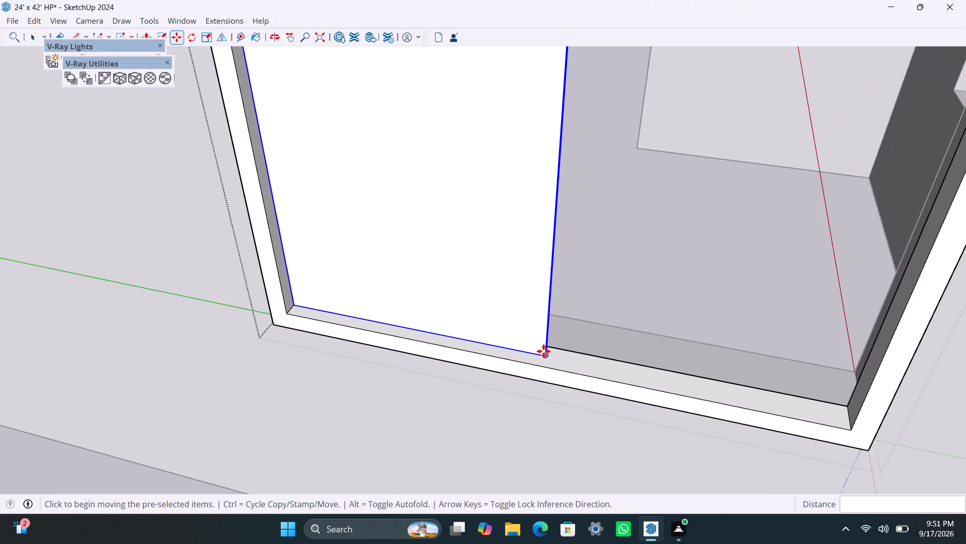
Copy the side window's pane about 2' 4" into the frame's other half and set the copy back against the first pane's front corner.
left_click_drag(543, 351, 560, 364, "ctrl")
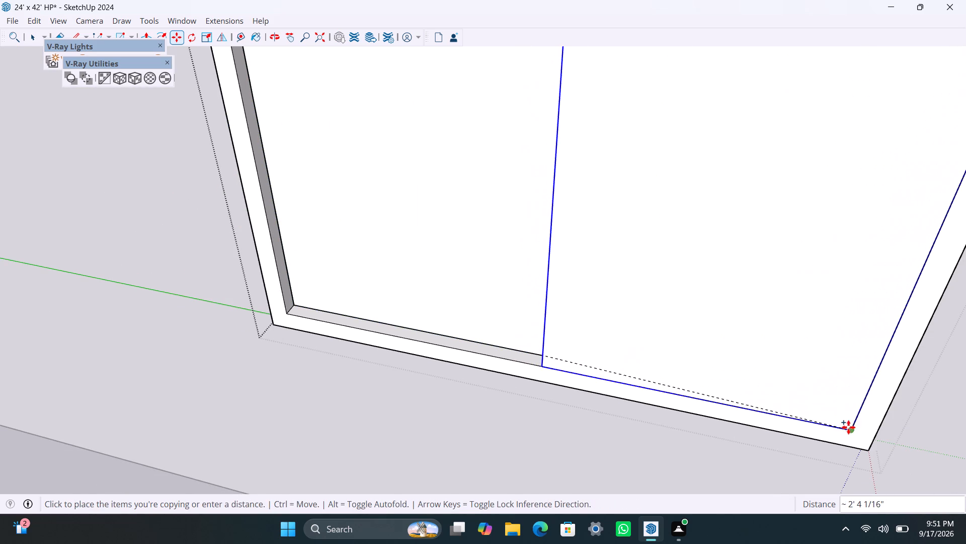
left_click(848, 427)
scroll(489, 353, "up", 9)
middle_click_drag(577, 376, 780, 422)
scroll(649, 338, "up", 3)
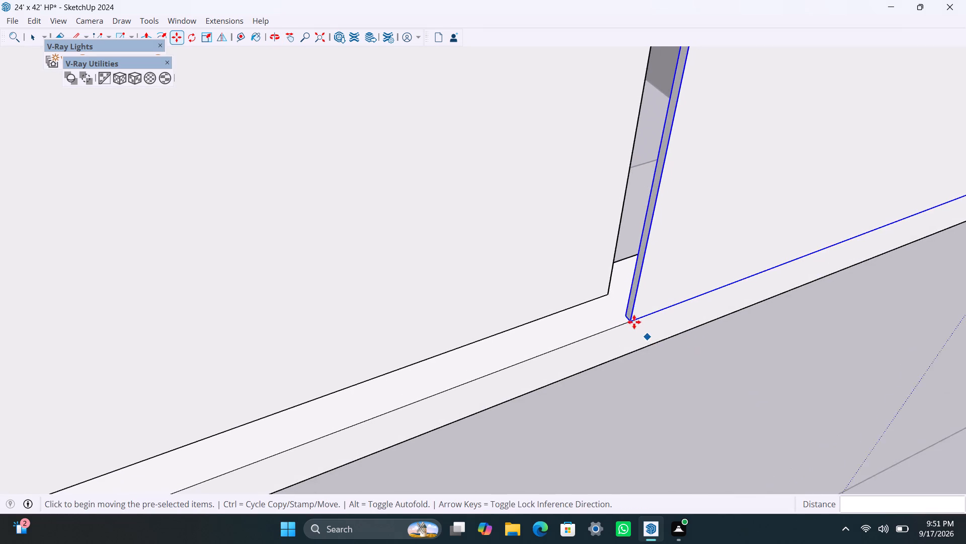
scroll(634, 322, "up", 7)
left_click(626, 311)
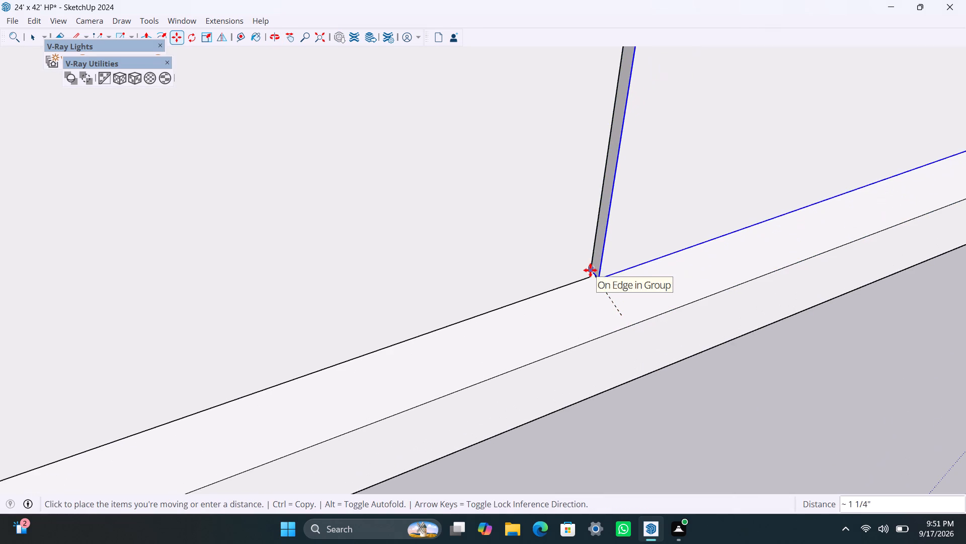
left_click(592, 276)
scroll(495, 251, "down", 20)
scroll(495, 251, "down", 4)
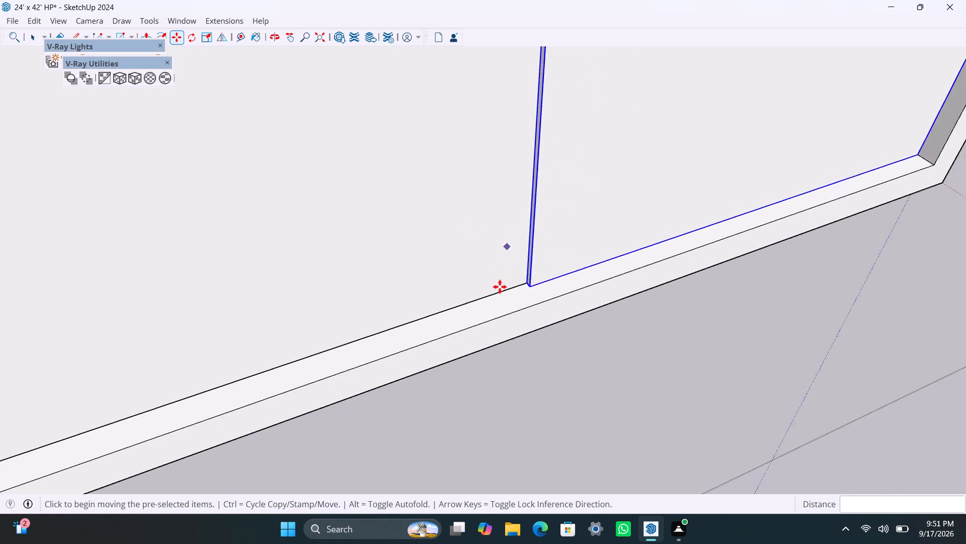
Draw a rectangle over the second window opening in the side wall, beside the finished window, and group it.
scroll(500, 287, "down", 20)
scroll(500, 287, "down", 17)
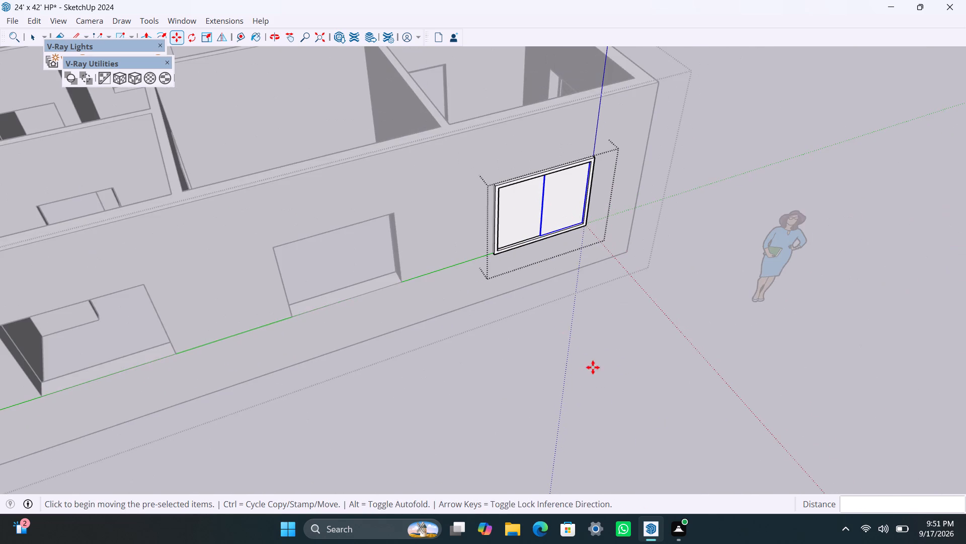
key("space")
left_click(559, 387)
scroll(371, 336, "down", 4)
middle_click_drag(374, 344, 582, 325, "shift")
scroll(544, 316, "up", 4)
middle_click_drag(521, 325, 478, 309)
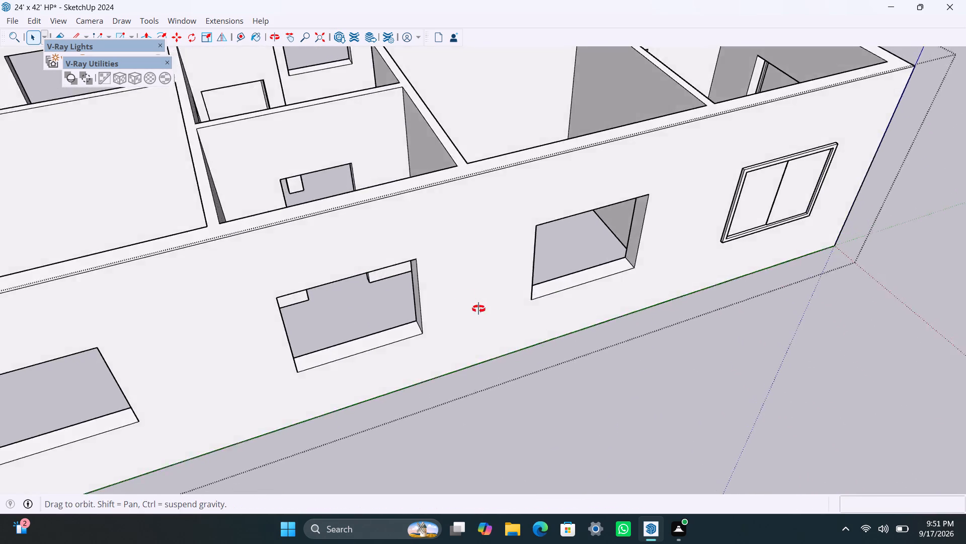
middle_click_drag(478, 309, 342, 217)
scroll(452, 190, "up", 3)
middle_click_drag(442, 250, 462, 249)
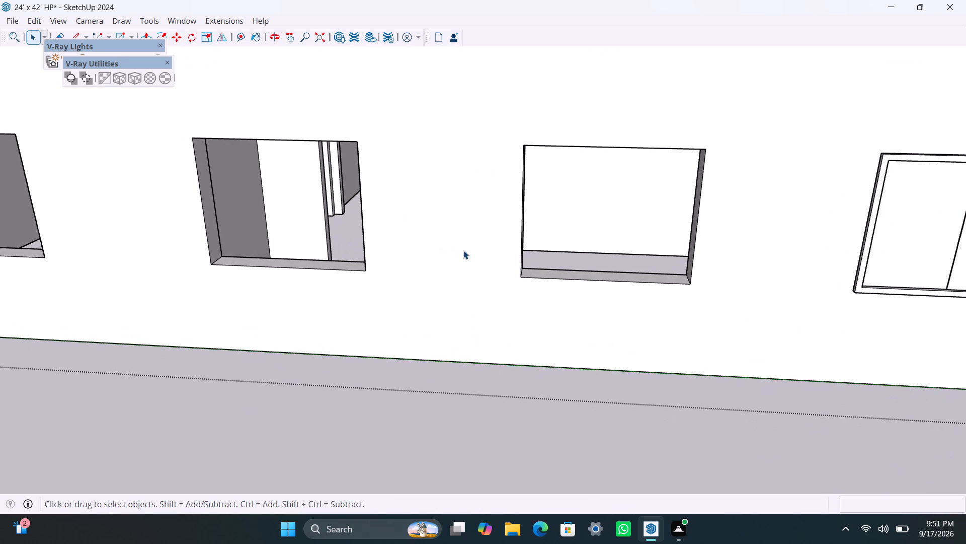
key("r")
left_click_drag(525, 149, 542, 164)
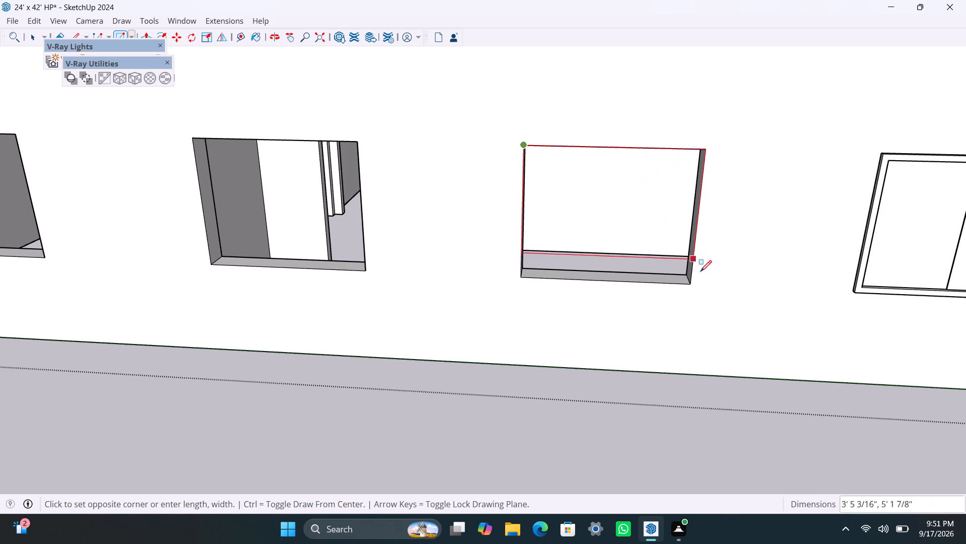
left_click(688, 287)
key("space")
double_click(633, 236)
right_click(633, 236)
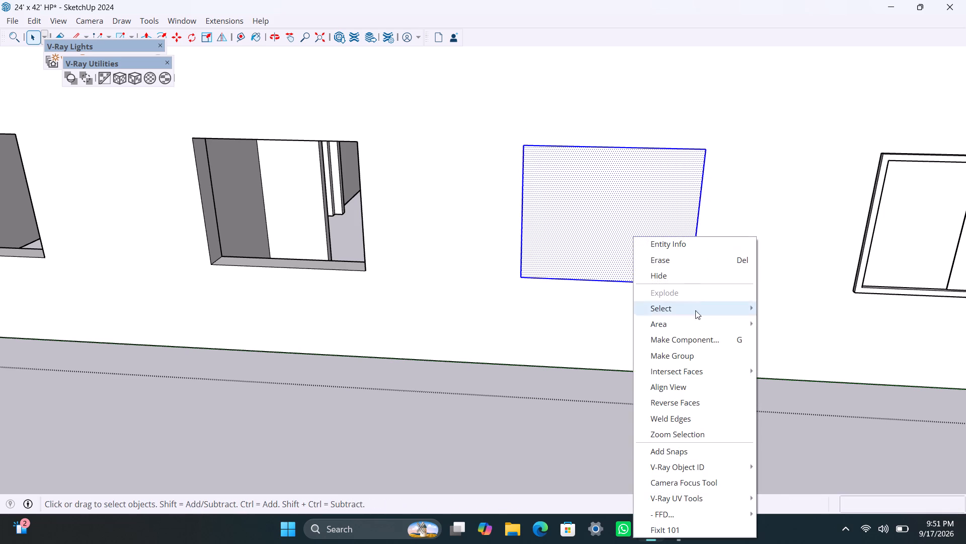
left_click(689, 357)
Open the second window's group, offset its face 2" inward, and delete the inner face to leave a frame.
triple_click(558, 192)
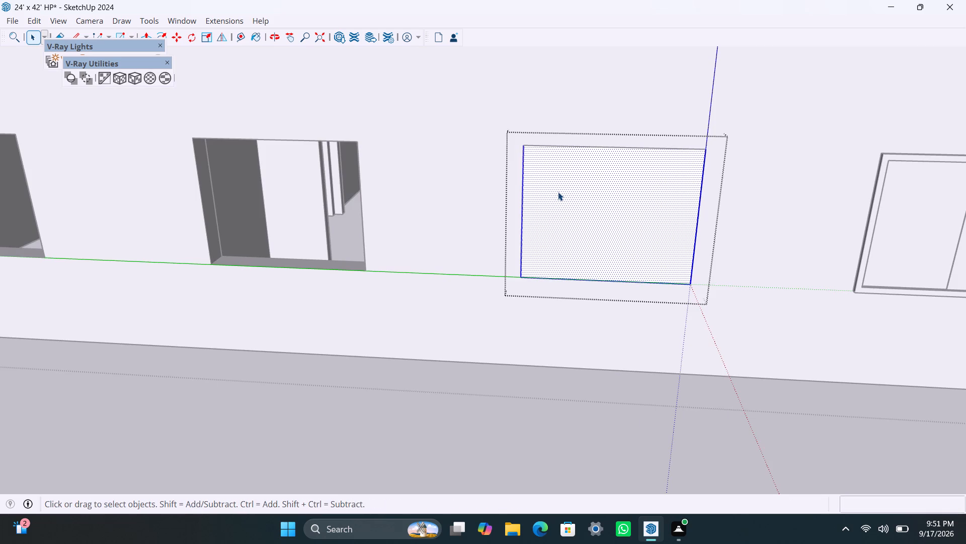
key("f")
left_click(556, 192)
type("2\"")
key("Return")
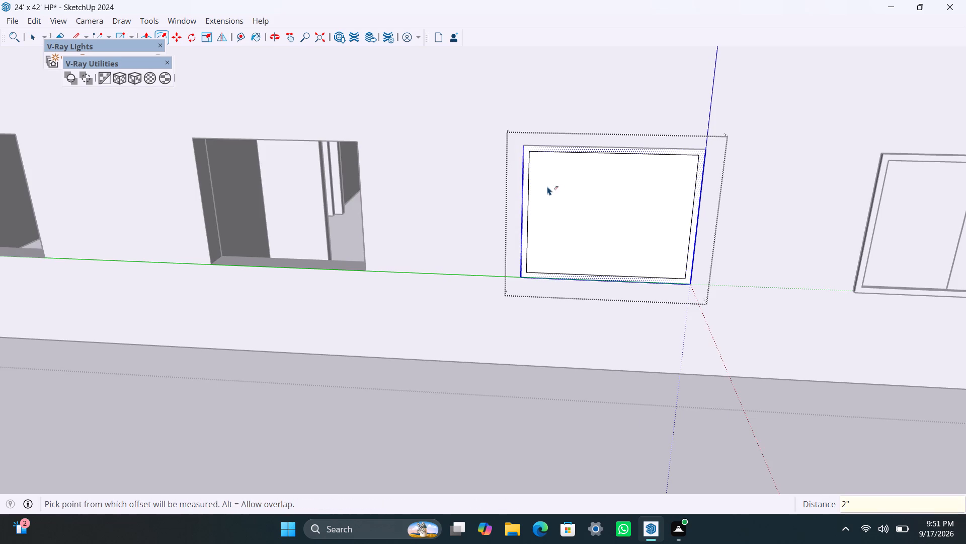
key("space")
left_click(613, 233)
key("Delete")
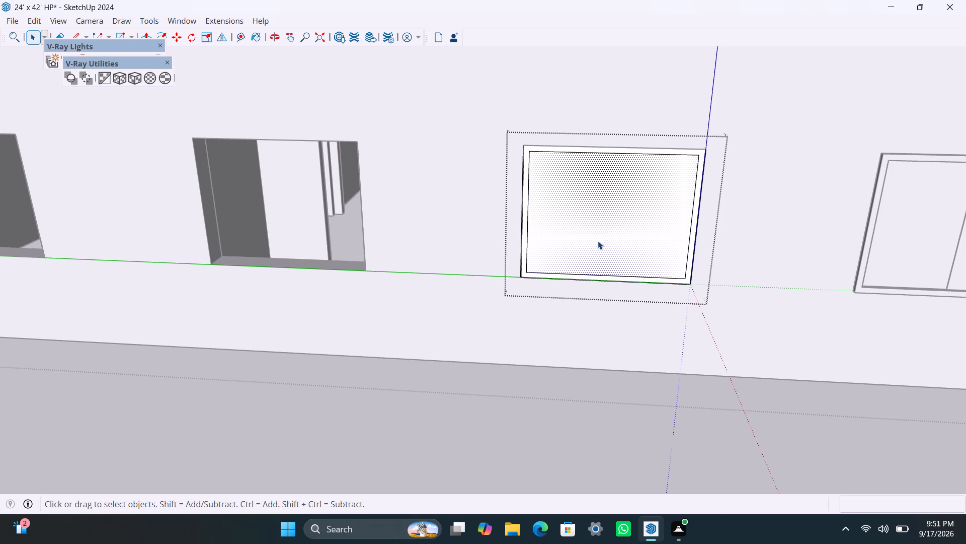
Reopen the second window's group and extrude the frame face 1.5".
scroll(563, 279, "up", 3)
middle_click_drag(508, 296, 473, 370)
scroll(515, 282, "up", 6)
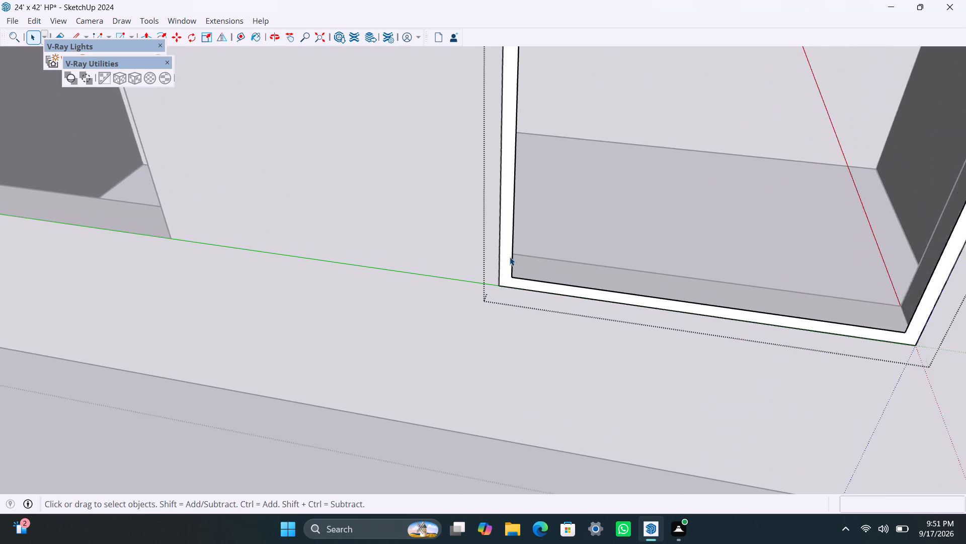
double_click(508, 244)
left_click(507, 244)
left_click(507, 244)
left_click(490, 331)
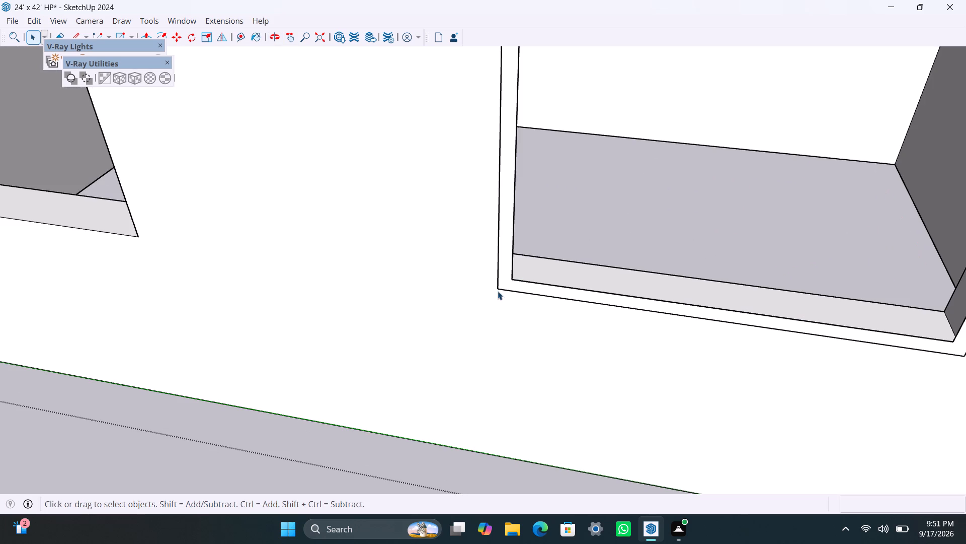
left_click(505, 252)
triple_click(505, 252)
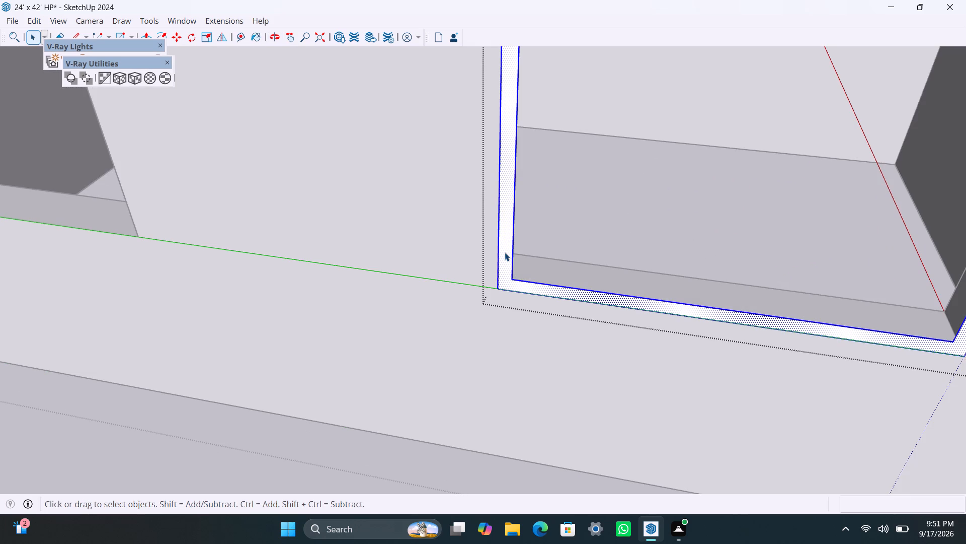
key("p")
left_click(505, 252)
type("1.5\"")
key("Return")
Extrude the second window frame's front face outward by a further 1.5".
left_click(509, 250)
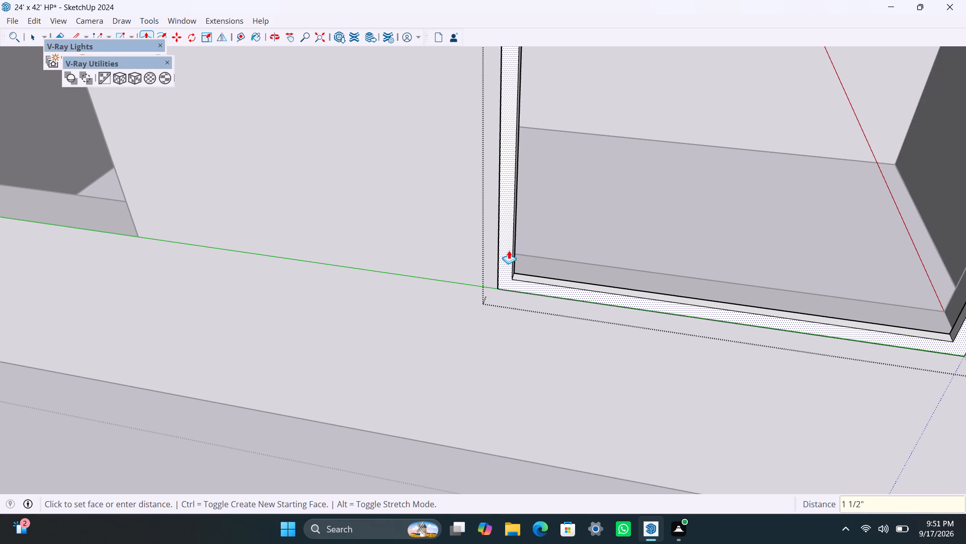
type("1.4")
key("BackSpace")
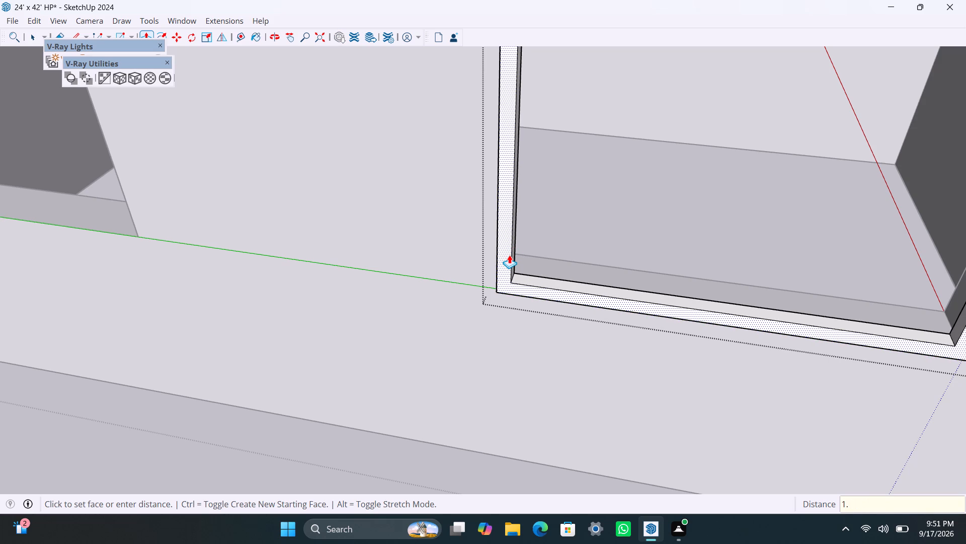
type("5\"")
key("Return")
key("space")
Draw a rectangle over the left half of the second window frame's opening, delete the face filling the other half, and group the rectangle.
scroll(488, 284, "down", 7)
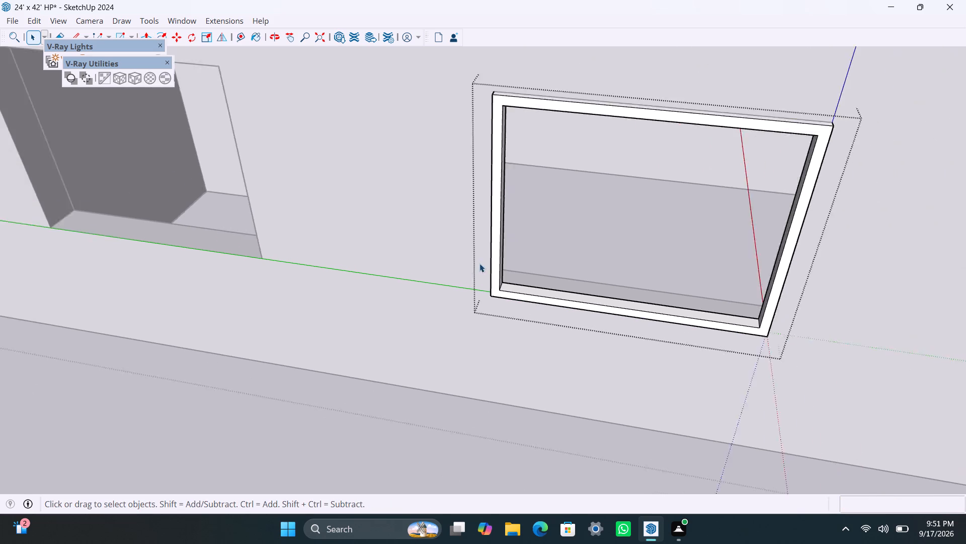
scroll(479, 263, "down", 3)
scroll(532, 206, "up", 3)
scroll(485, 176, "up", 2)
key("r")
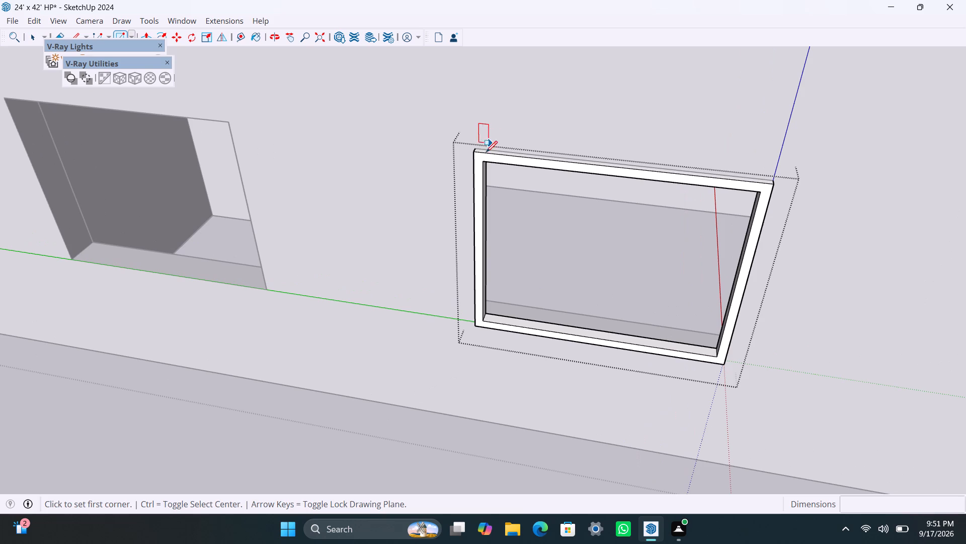
left_click(487, 163)
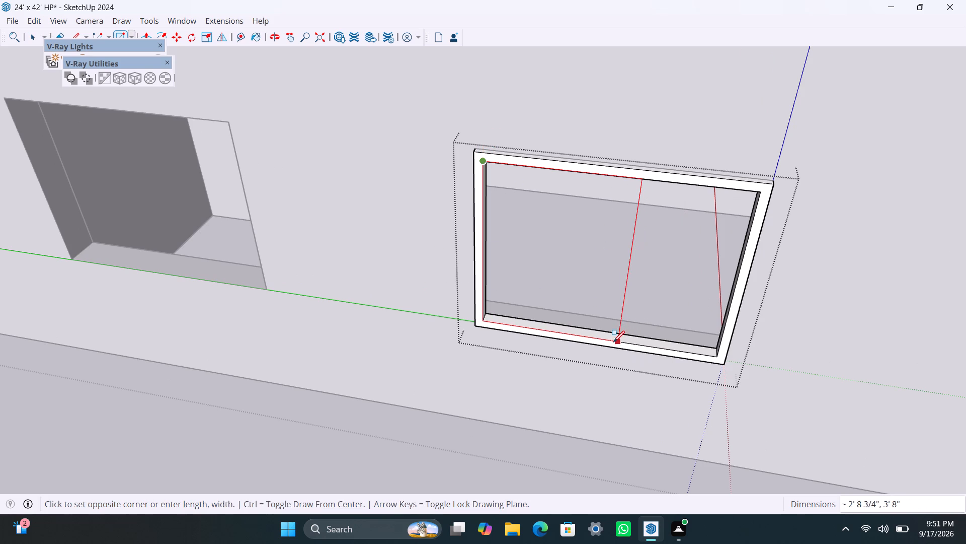
left_click(600, 339)
key("space")
left_click(636, 299)
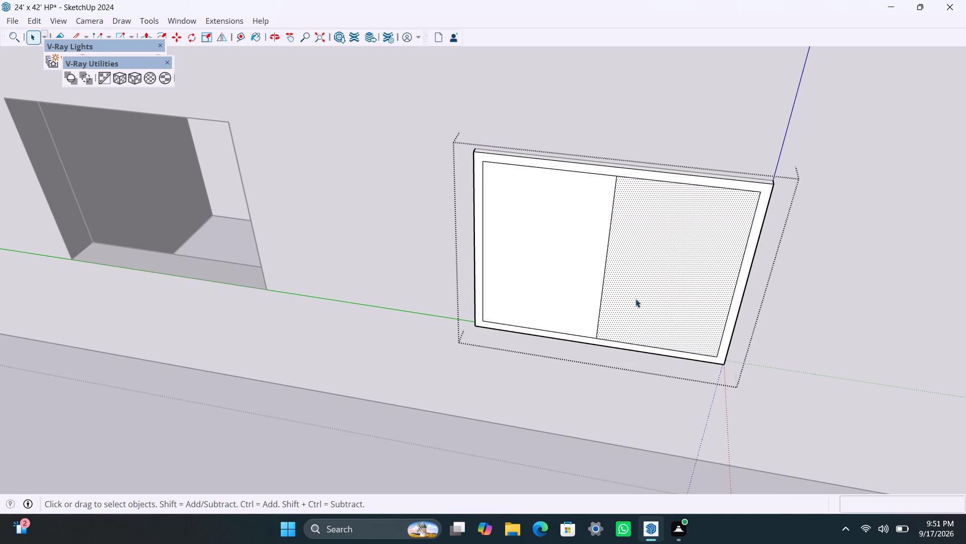
key("Delete")
double_click(569, 280)
right_click(569, 286)
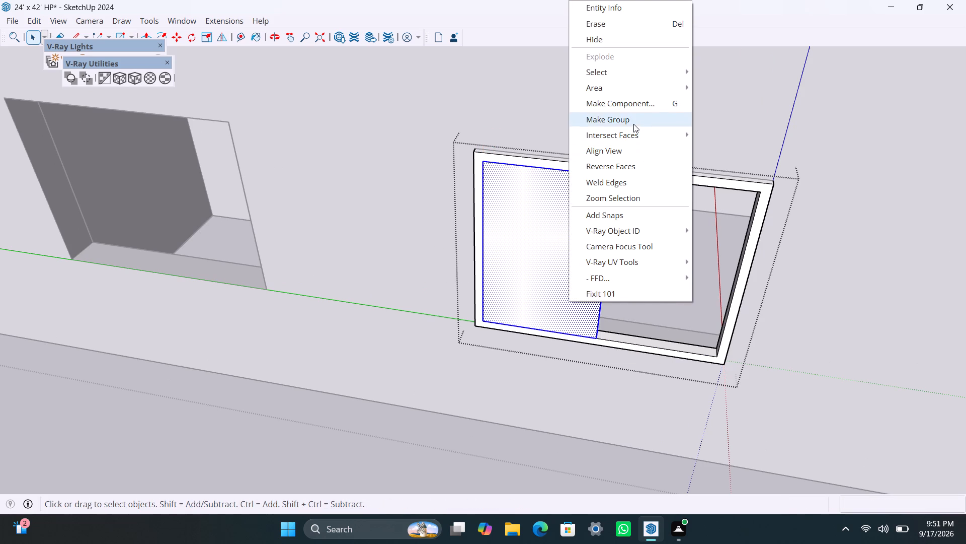
left_click(633, 124)
Open the second window's pane group and extrude its face 8 mm.
scroll(585, 283, "up", 3)
middle_click_drag(602, 309, 505, 309)
scroll(541, 324, "up", 4)
double_click(547, 326)
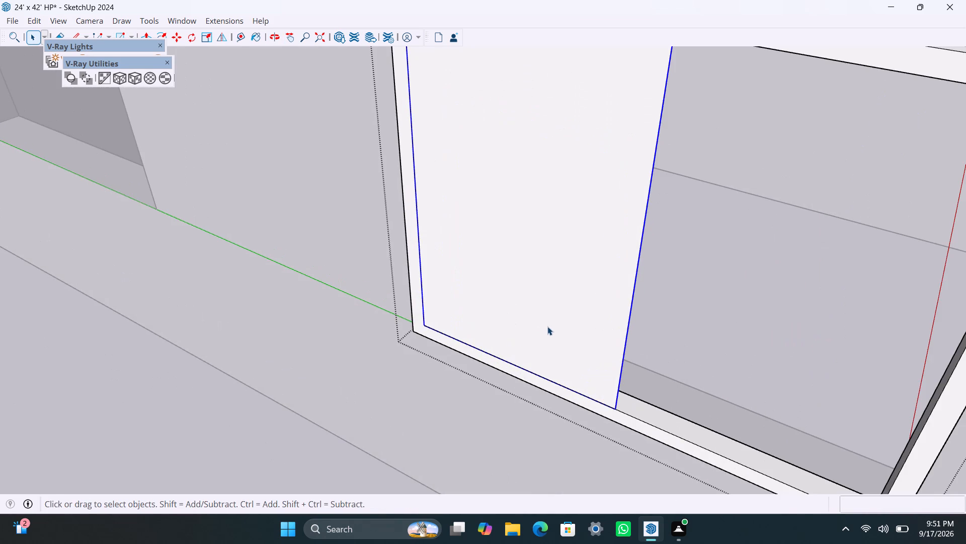
left_click(555, 322)
key("p")
left_click(555, 322)
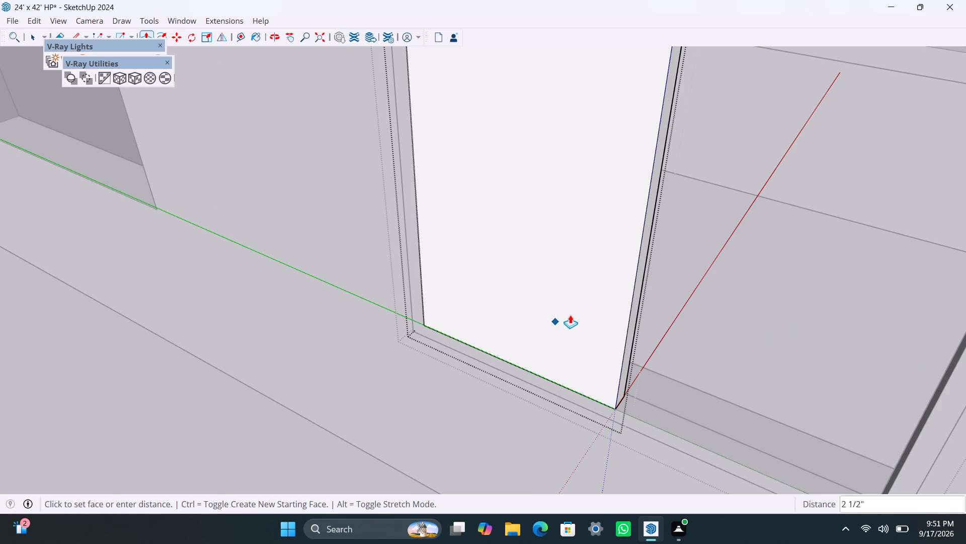
type("8MM")
key("Return")
key("space")
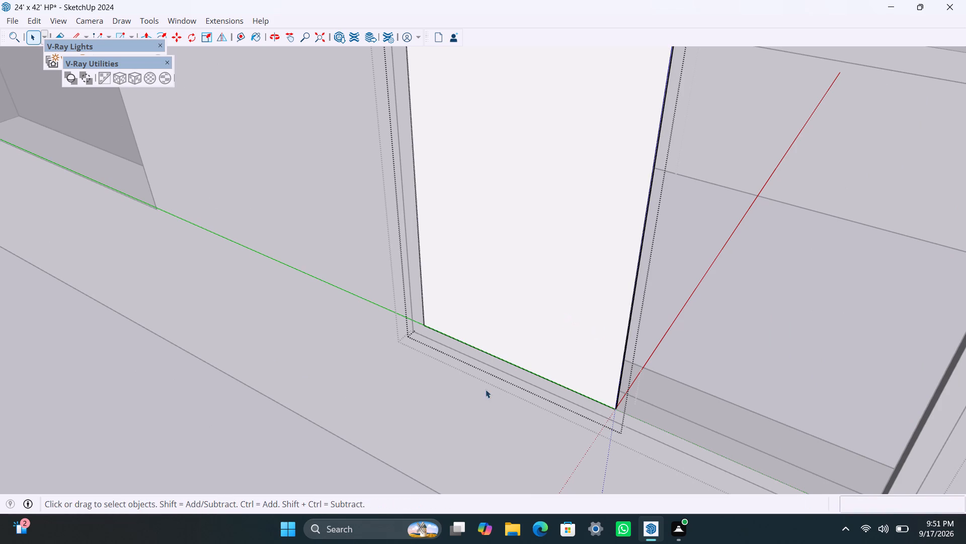
left_click(456, 425)
Move the second window's pane 1 1/2" back into the depth of its frame.
scroll(583, 376, "up", 3)
left_click(623, 399)
scroll(627, 430, "up", 6)
key("m")
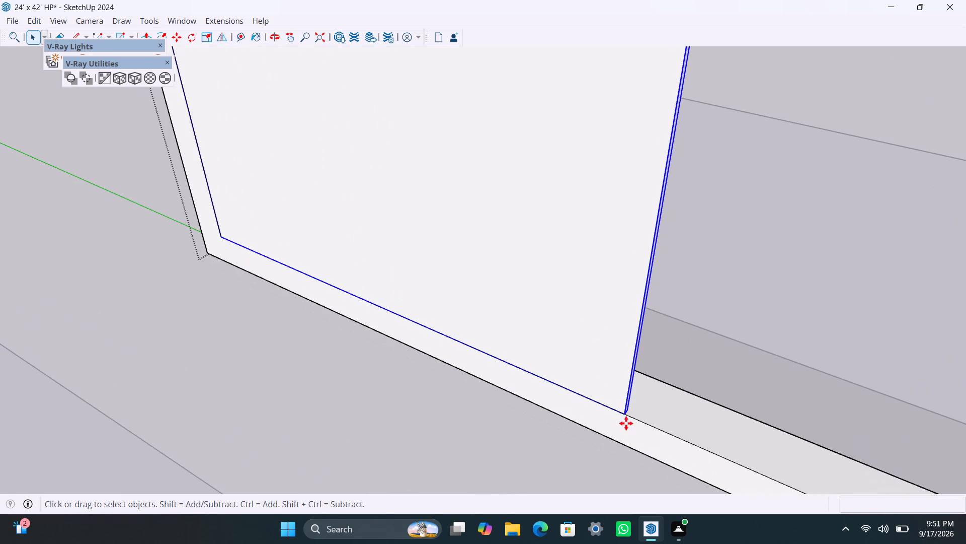
left_click(621, 412)
left_click(635, 393)
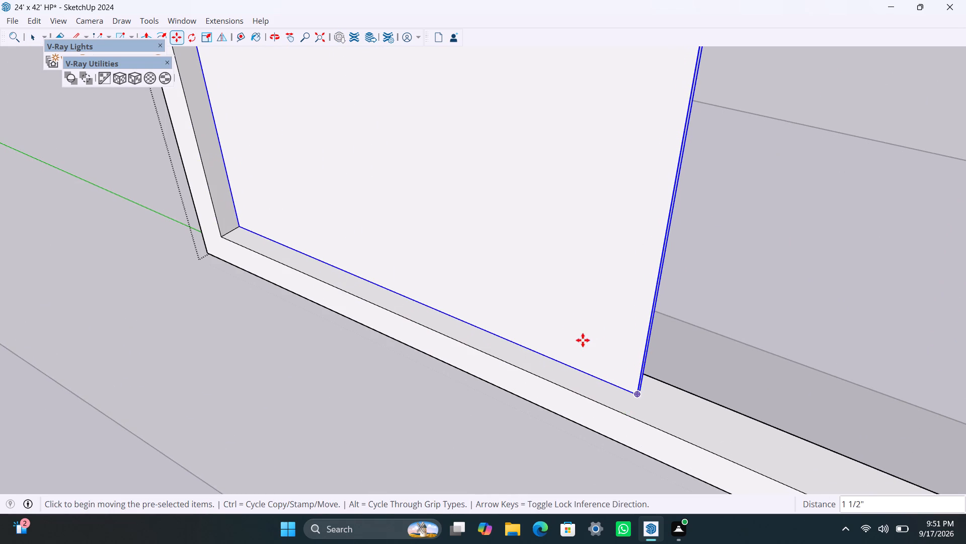
Copy the second window's pane into the frame's other half and set the copy back about 1 3/16" against the first pane's front corner.
scroll(579, 330, "down", 16)
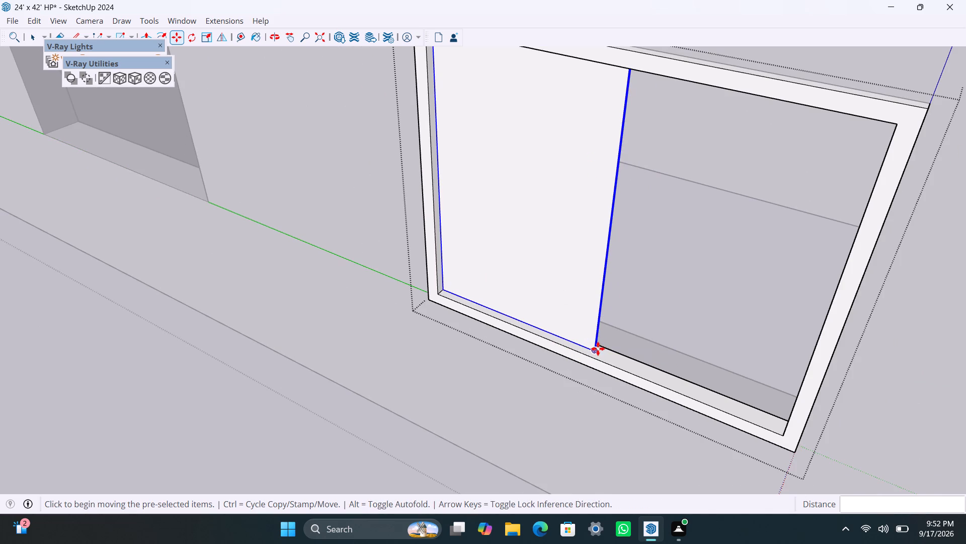
left_click(596, 349)
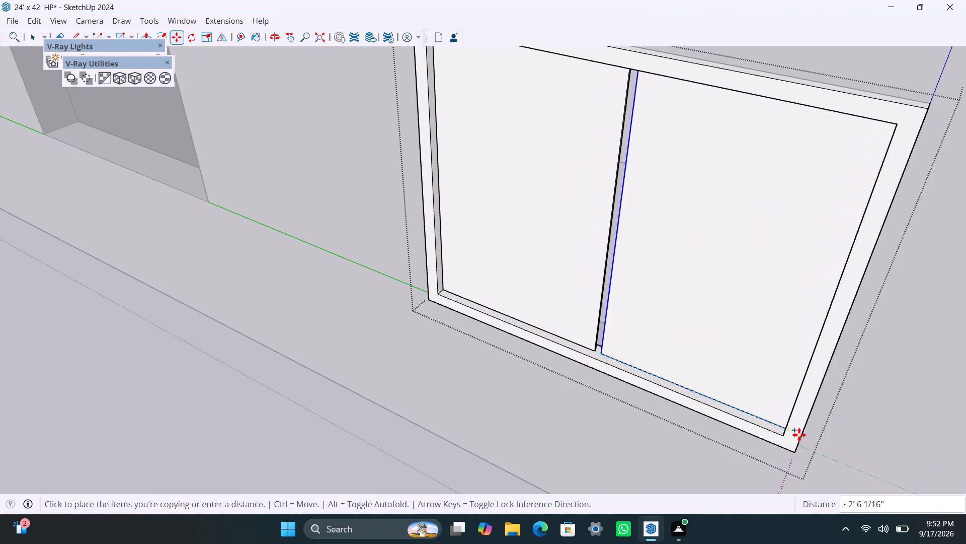
left_click(780, 436)
scroll(587, 368, "up", 9)
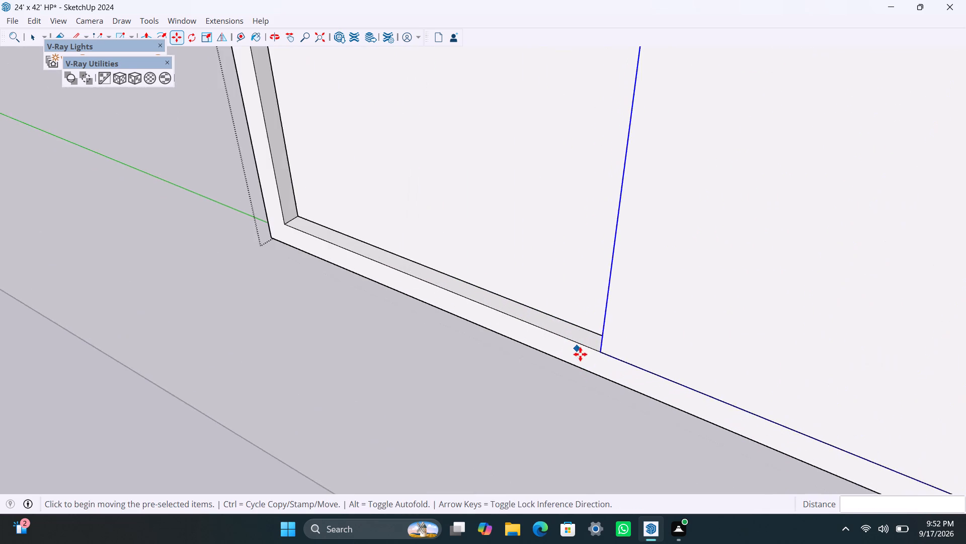
middle_click_drag(581, 355, 855, 390)
scroll(569, 241, "up", 11)
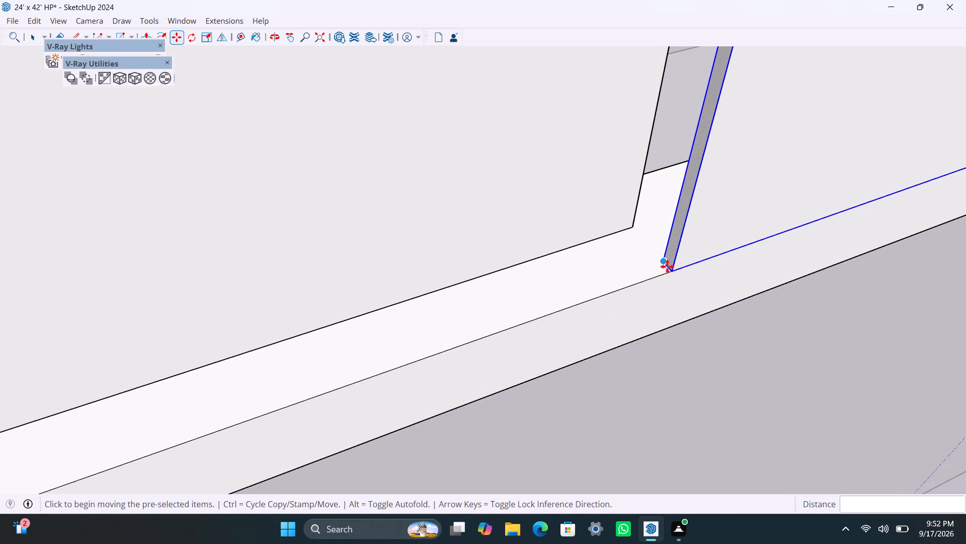
left_click(662, 260)
left_click(633, 230)
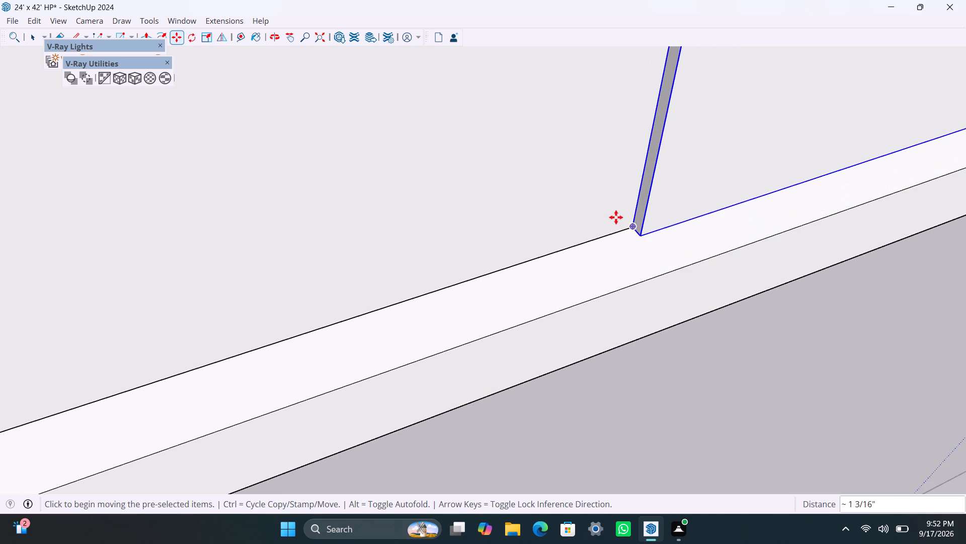
Draw a rectangle over the third window opening along the side wall and group it.
scroll(610, 224, "down", 20)
scroll(610, 224, "down", 20)
scroll(610, 224, "down", 6)
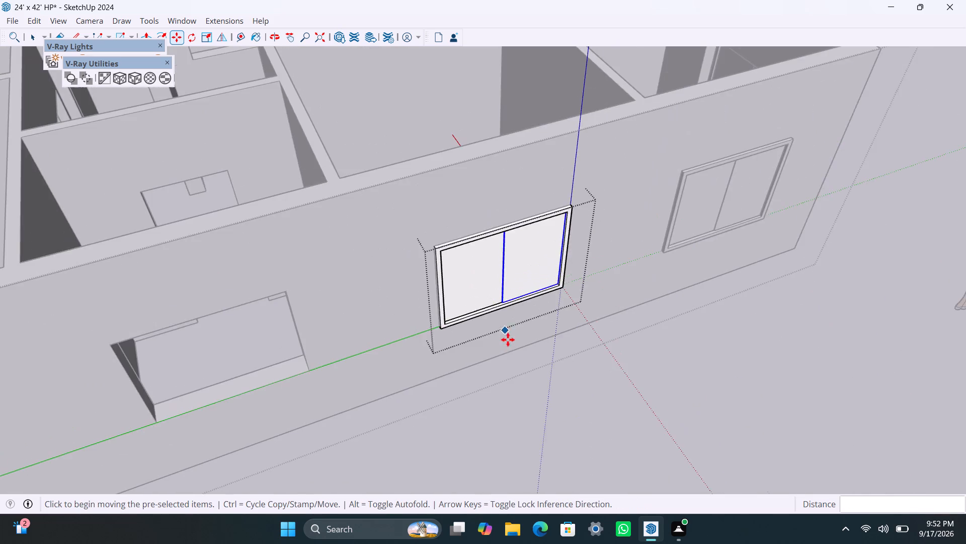
middle_click_drag(509, 335, 631, 286)
key("space")
left_click(518, 428)
scroll(344, 341, "up", 2)
middle_click_drag(297, 373, 267, 343, "shift")
key("r")
left_click(229, 224)
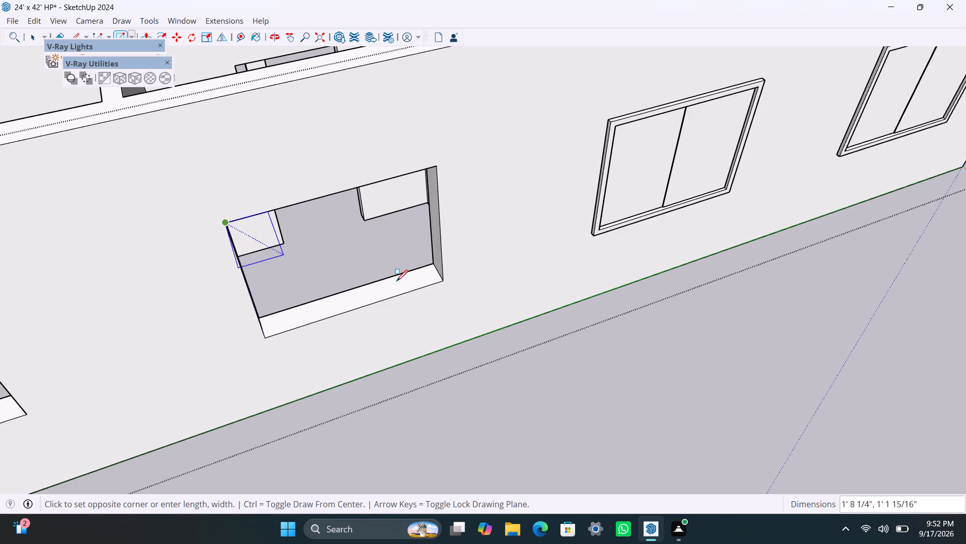
left_click(446, 281)
key("space")
double_click(389, 268)
right_click(388, 268)
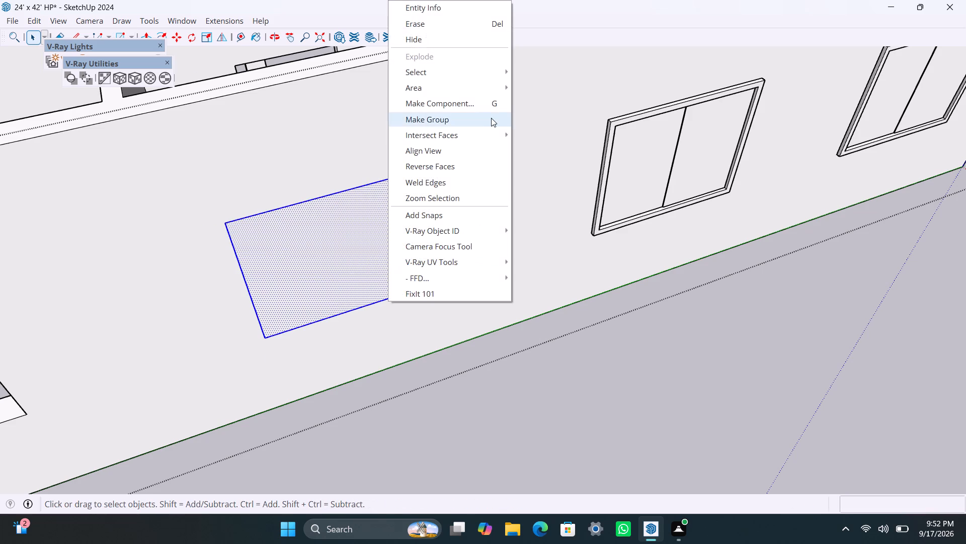
left_click(490, 119)
Open the third window's group, offset its face 2" inward, and delete the inner face to leave a frame.
double_click(350, 254)
left_click(323, 253)
key("f")
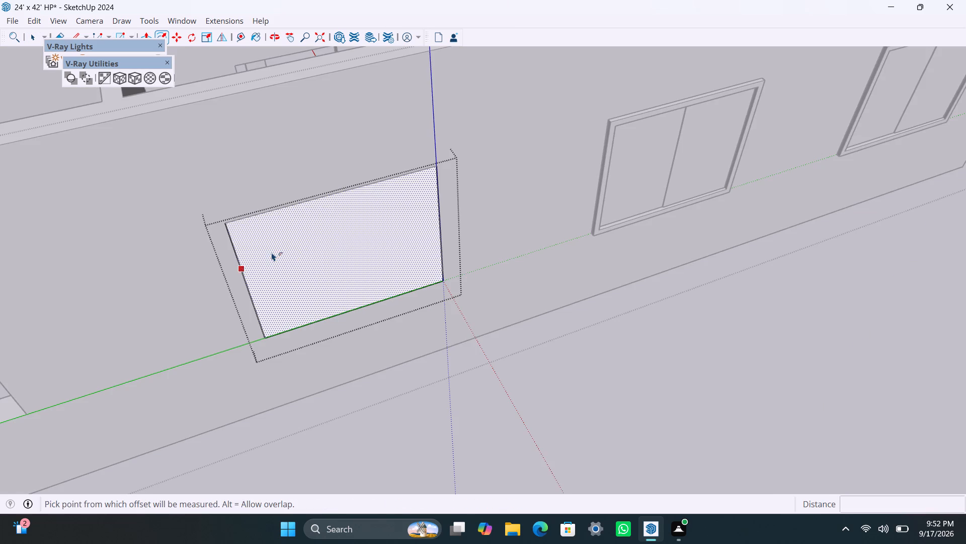
left_click(272, 252)
type("2\"")
key("Return")
key("space")
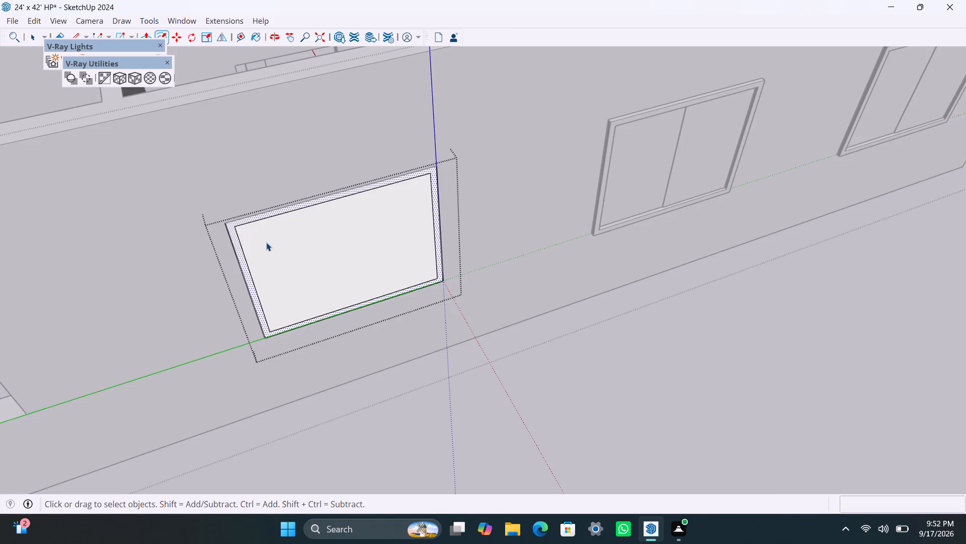
left_click(318, 283)
key("Delete")
Extrude the third window's frame 1.5" into the wall and 1.5" outward from its front face.
scroll(266, 305, "up", 4)
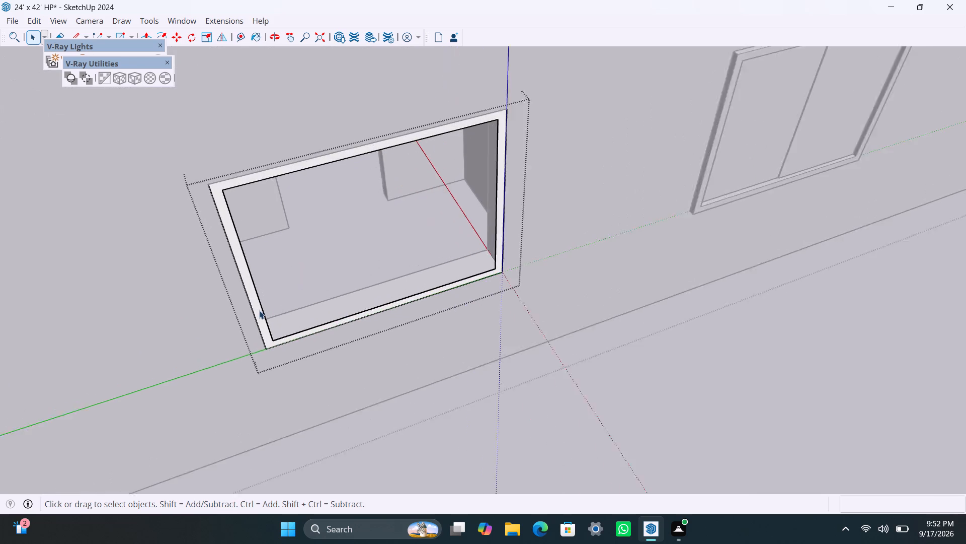
scroll(259, 310, "up", 3)
left_click(259, 310)
key("p")
left_click(259, 311)
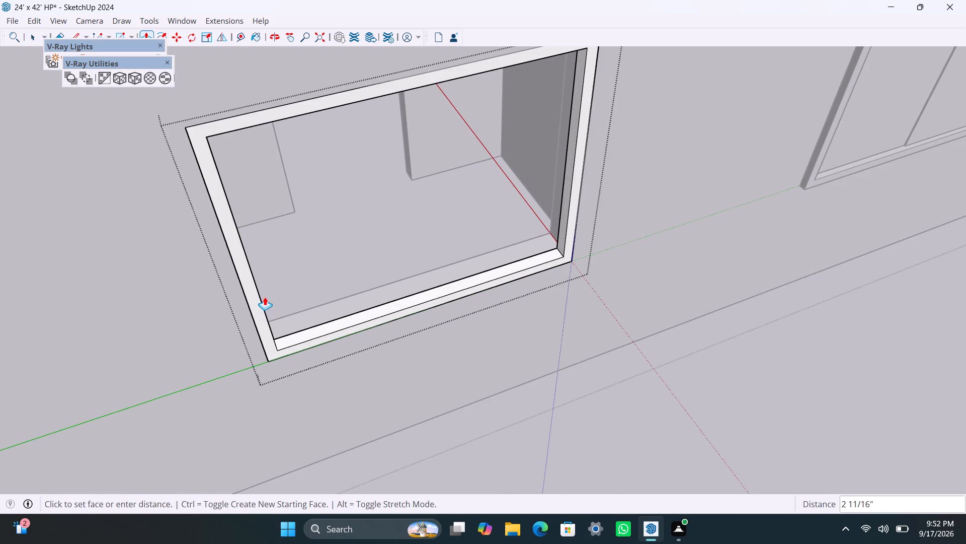
type("1.5\"")
key("Return")
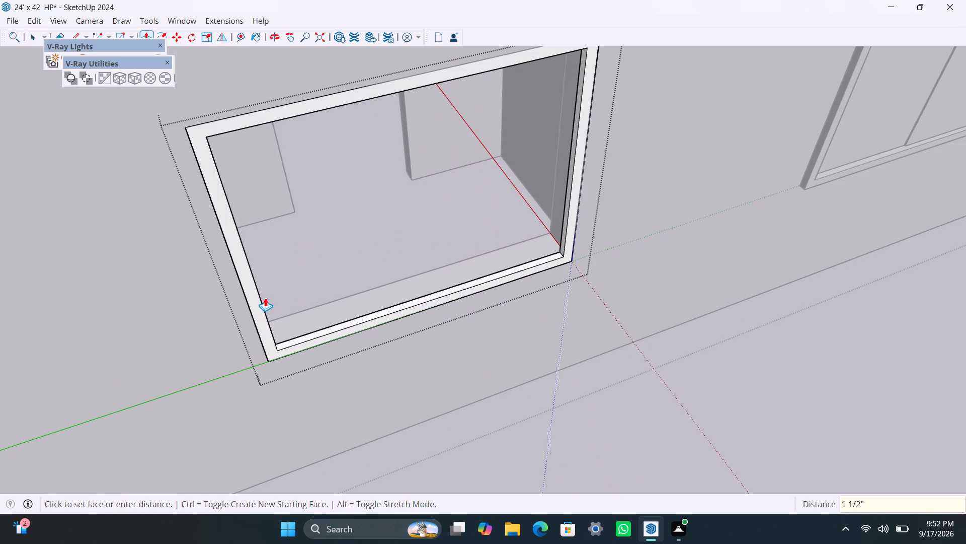
left_click(269, 334)
key("1")
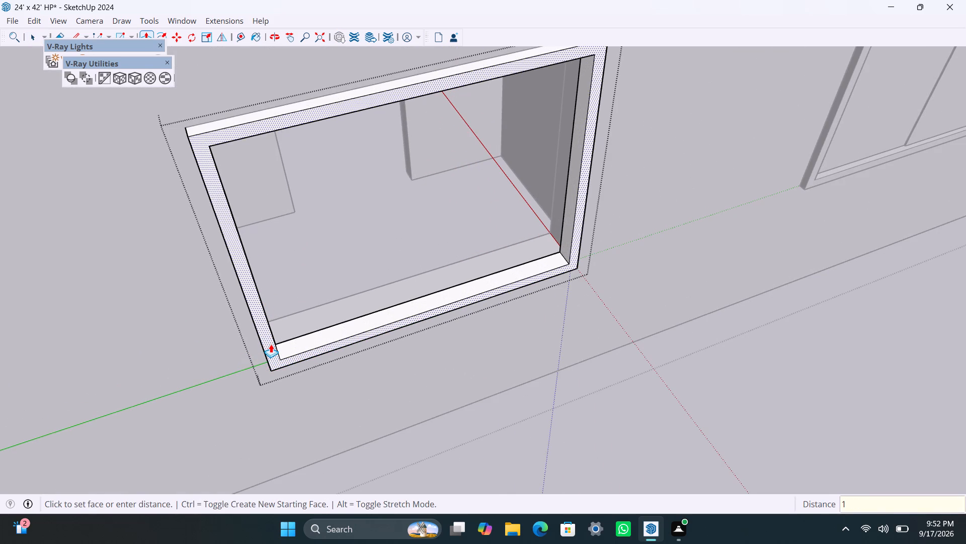
type(".5\"")
key("Return")
key("space")
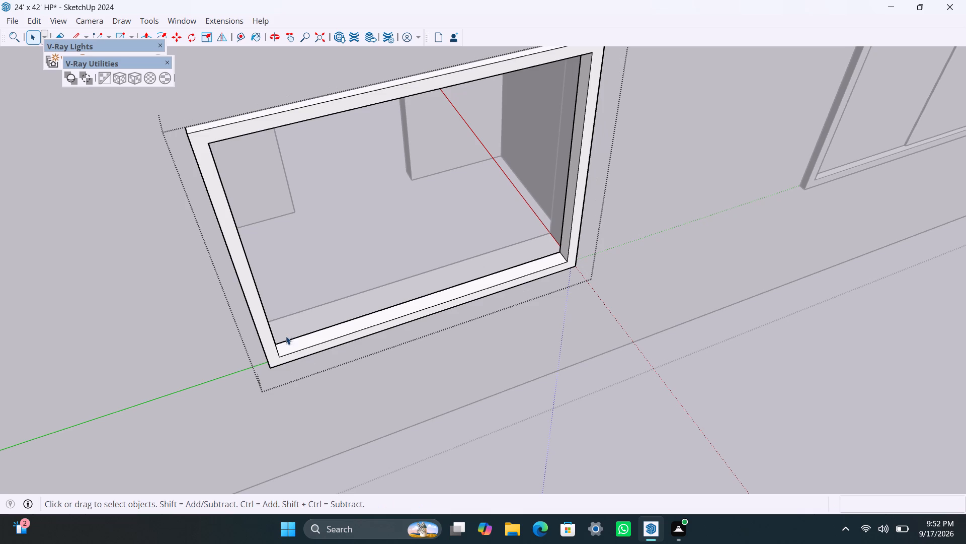
Draw a pane rectangle about 2' 4 1/8" by 3' 8" over half the third frame's opening, delete the other half's face, and group the pane.
key("r")
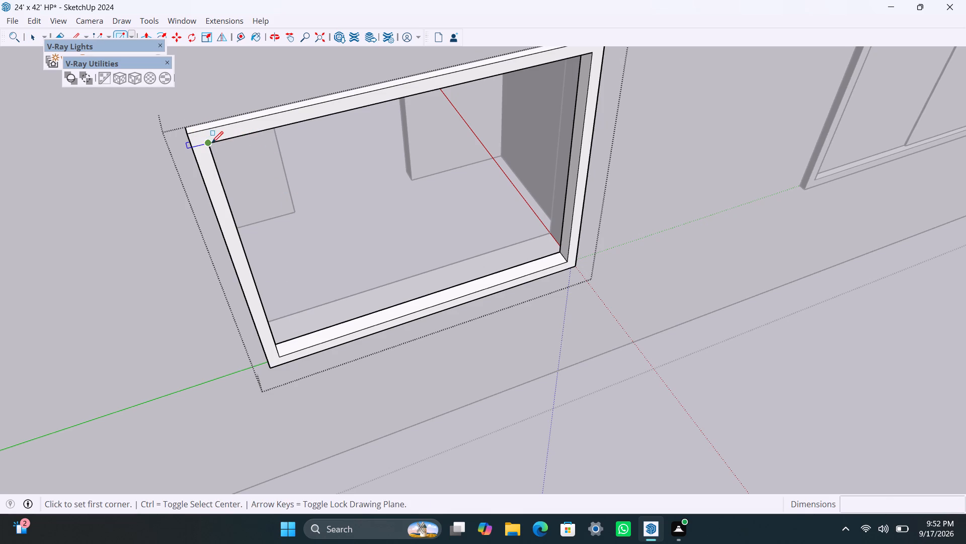
left_click(212, 143)
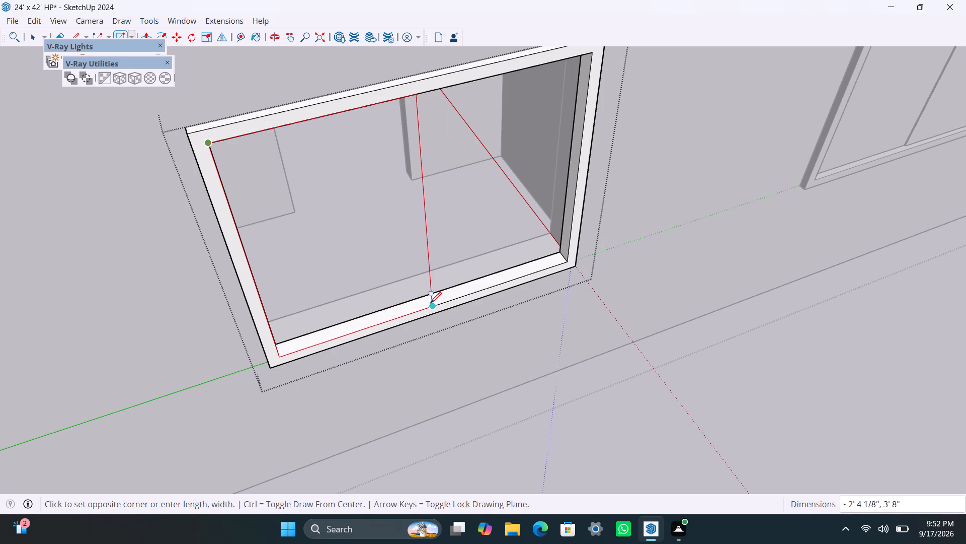
left_click(430, 306)
key("space")
left_click(477, 262)
key("Delete")
double_click(384, 257)
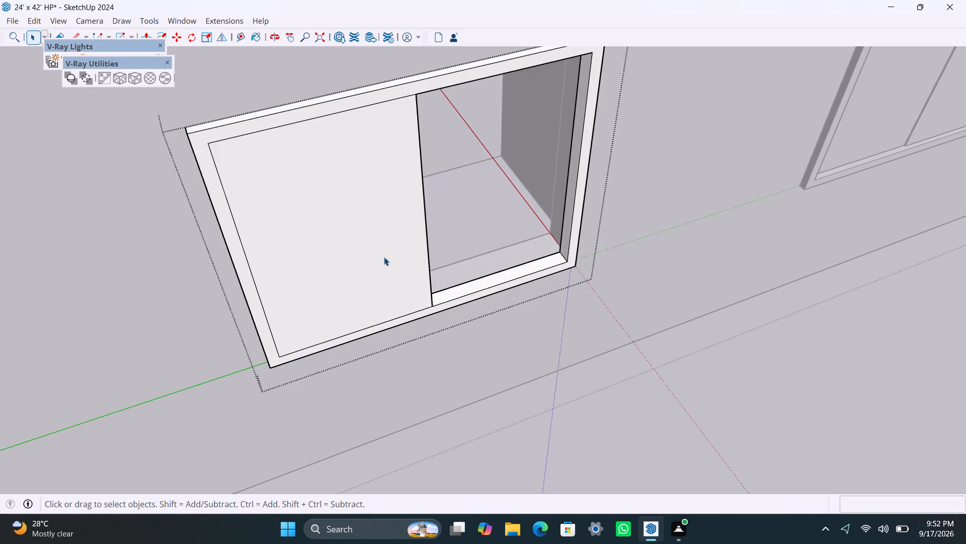
right_click(380, 257)
left_click_drag(441, 120, 439, 129)
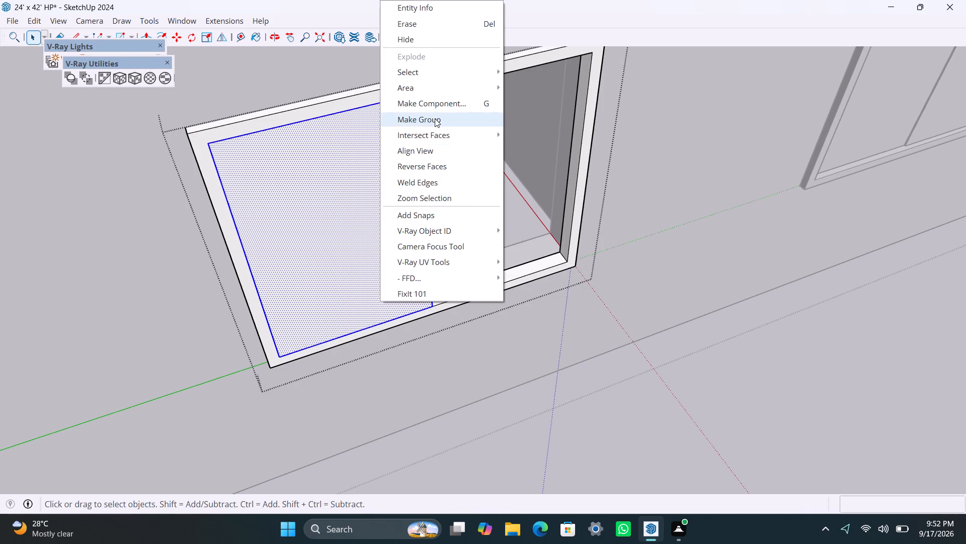
left_click_drag(436, 118, 434, 130)
scroll(464, 343, "up", 2)
left_click(445, 120)
Open the third window's pane group and extrude its face 8 mm thick.
middle_click_drag(495, 377, 403, 382)
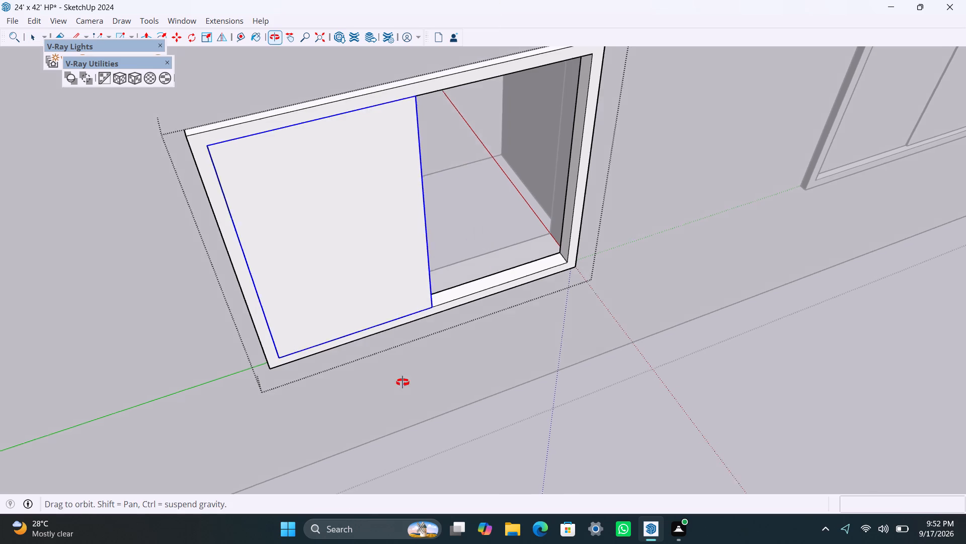
middle_click_drag(403, 382, 256, 362)
scroll(285, 169, "up", 1)
triple_click(333, 191)
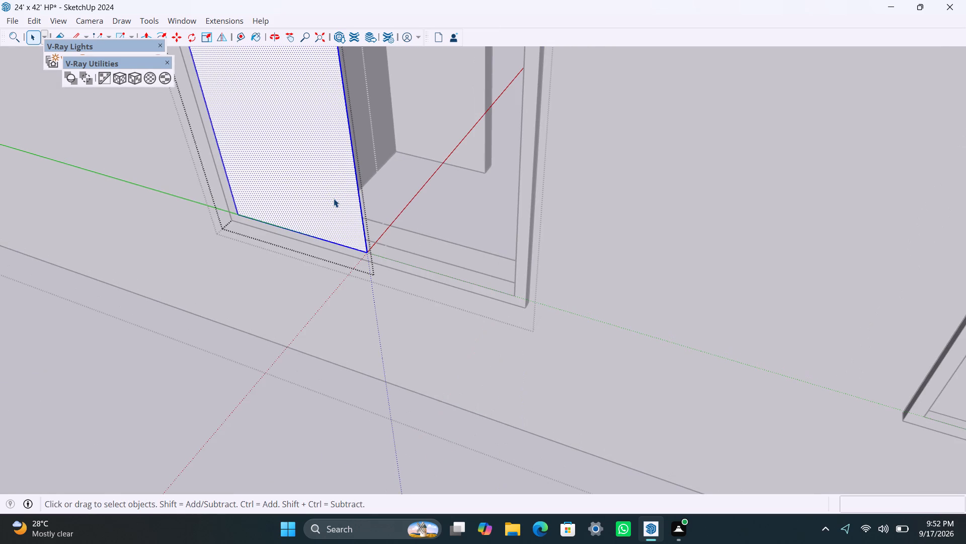
key("p")
left_click(334, 200)
type("8MM")
key("Return")
key("space")
left_click(366, 332)
Move the third window's pane back from the front edge into the depth of its frame.
scroll(371, 232, "up", 3)
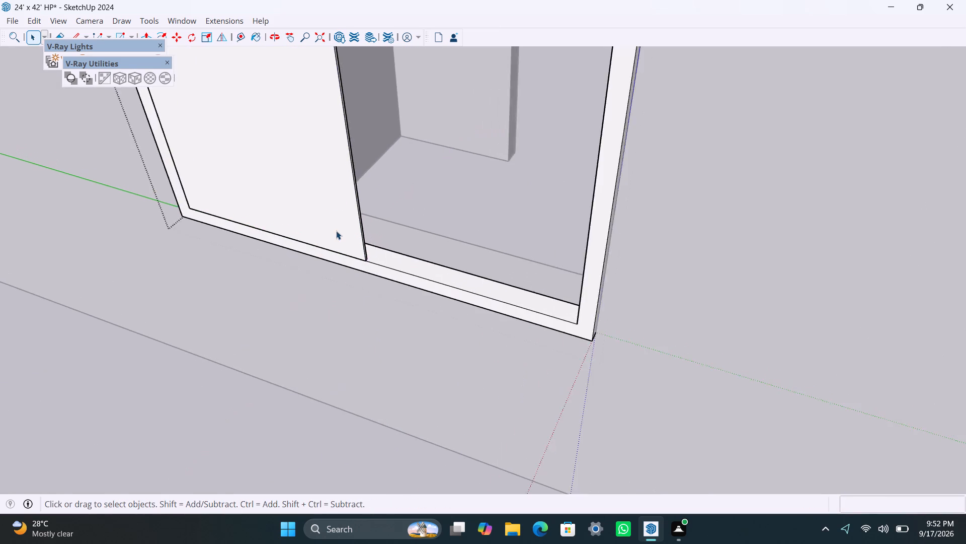
scroll(336, 231, "up", 3)
left_click(363, 231)
scroll(369, 267, "up", 6)
key("m")
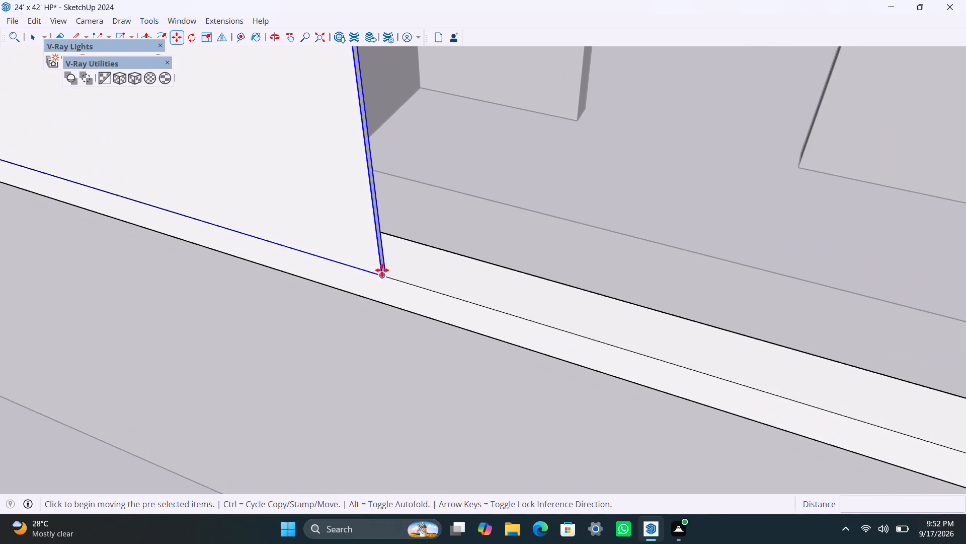
left_click(383, 270)
left_click(393, 253)
Copy the third window's pane into the frame's other half and set the copy back against the first pane's front corner.
scroll(394, 266, "down", 4)
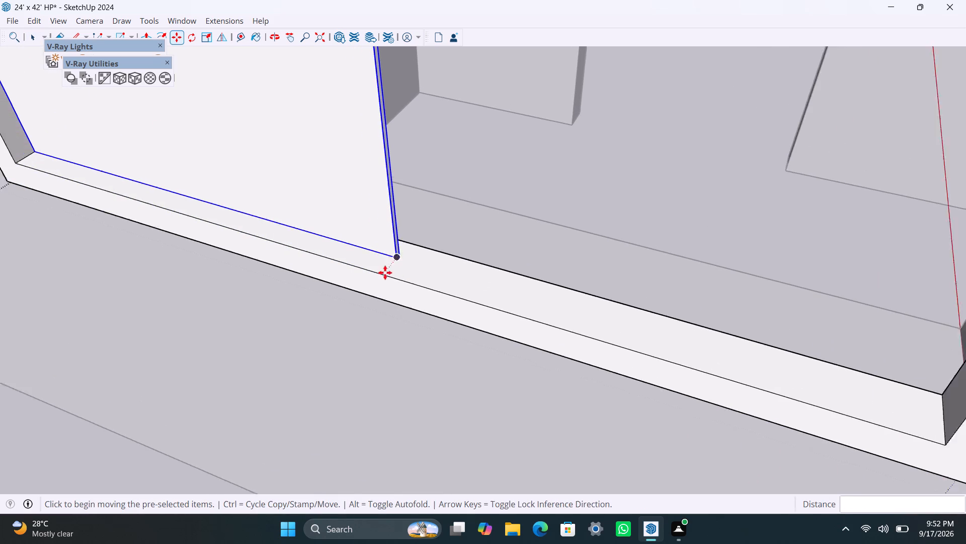
scroll(385, 273, "down", 8)
left_click(399, 260)
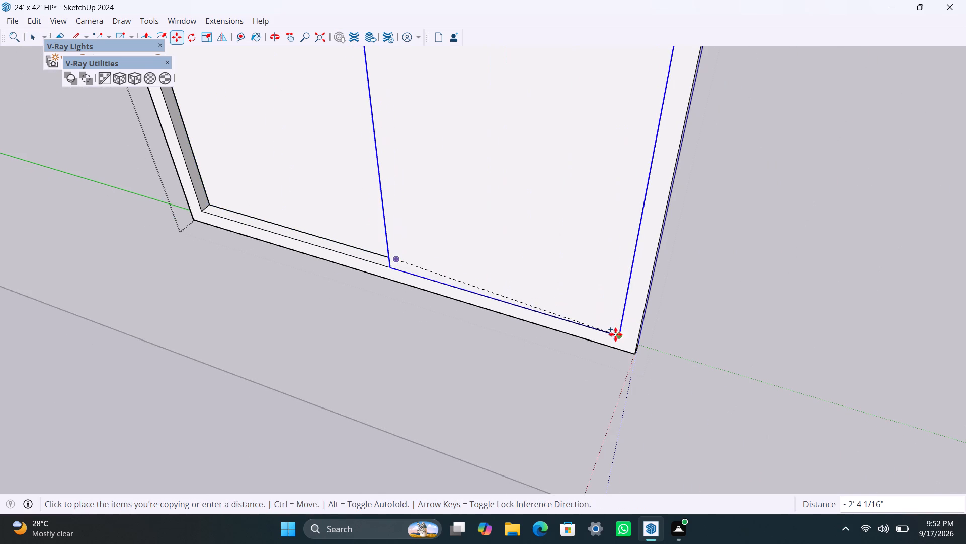
left_click(614, 336)
scroll(448, 302, "up", 8)
middle_click_drag(388, 294, 672, 348)
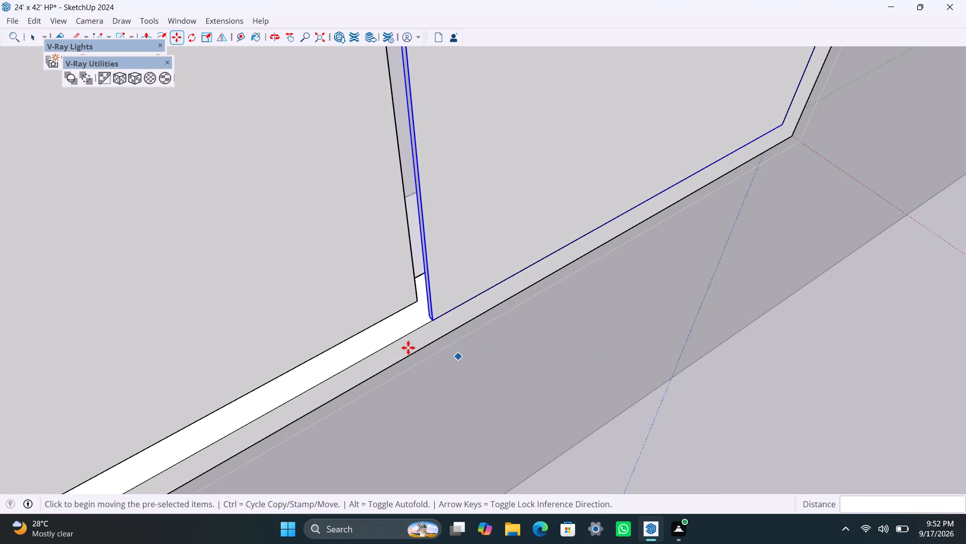
scroll(408, 348, "up", 11)
left_click(440, 320)
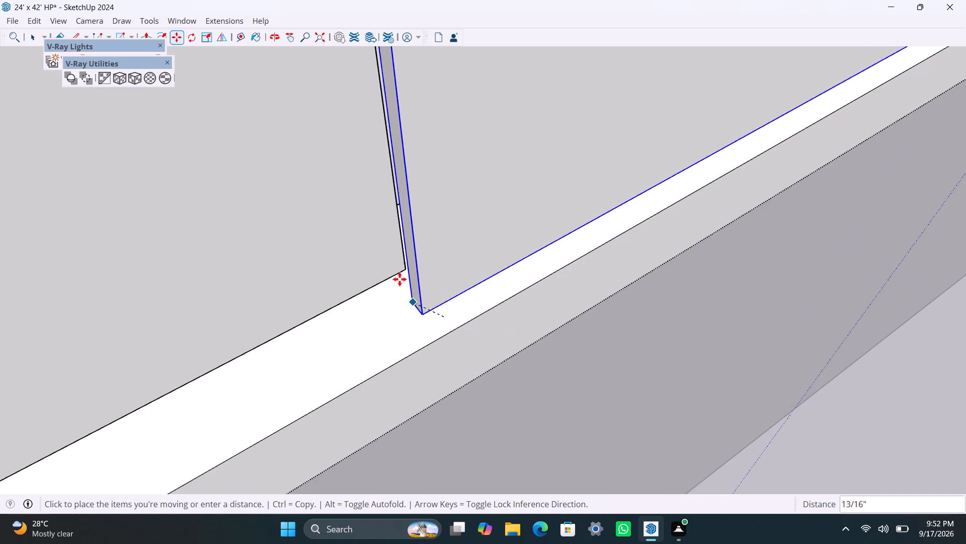
left_click(403, 269)
scroll(373, 301, "down", 20)
scroll(373, 301, "down", 5)
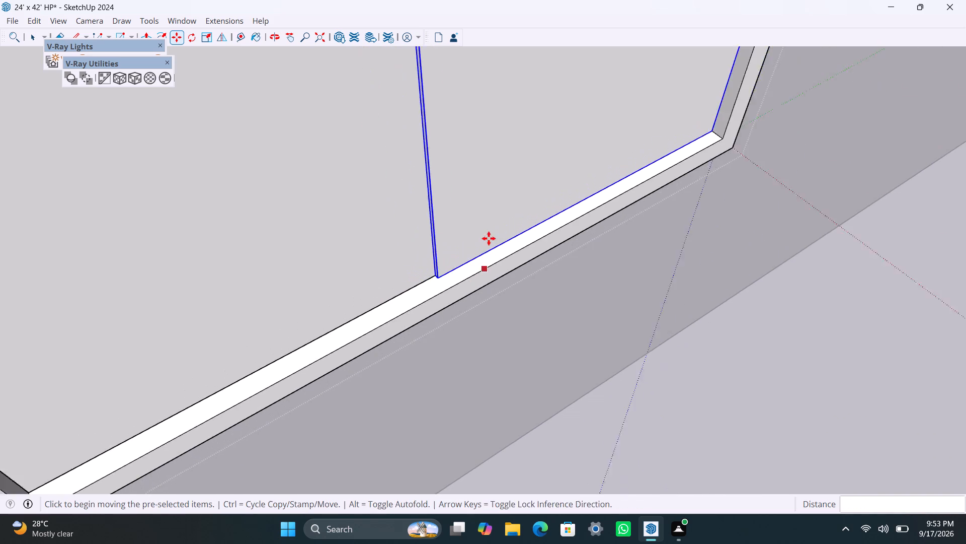
scroll(489, 238, "down", 20)
scroll(489, 238, "down", 8)
middle_click_drag(472, 273, 587, 221)
key("space")
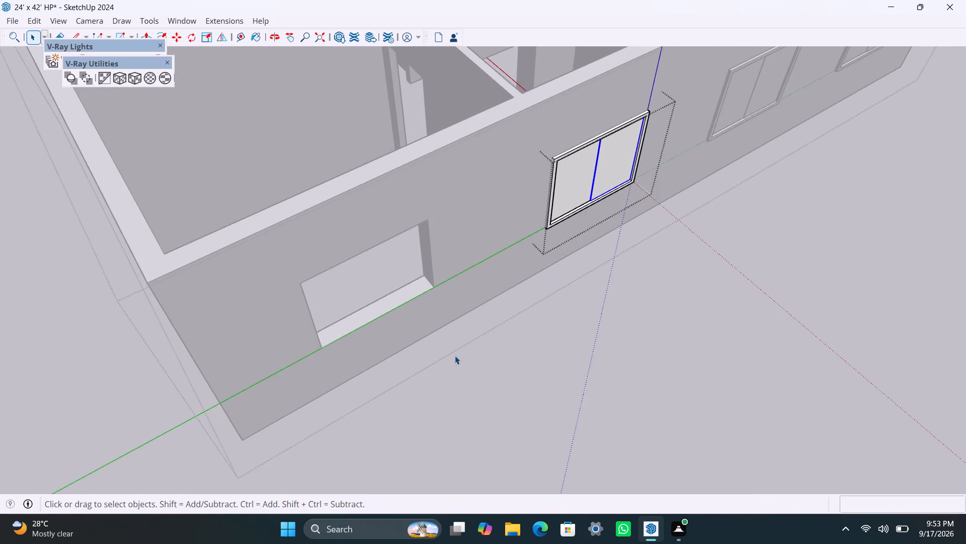
left_click(454, 356)
Draw a 4' by 5' rectangle over the fourth window opening along the side wall and group it.
key("r")
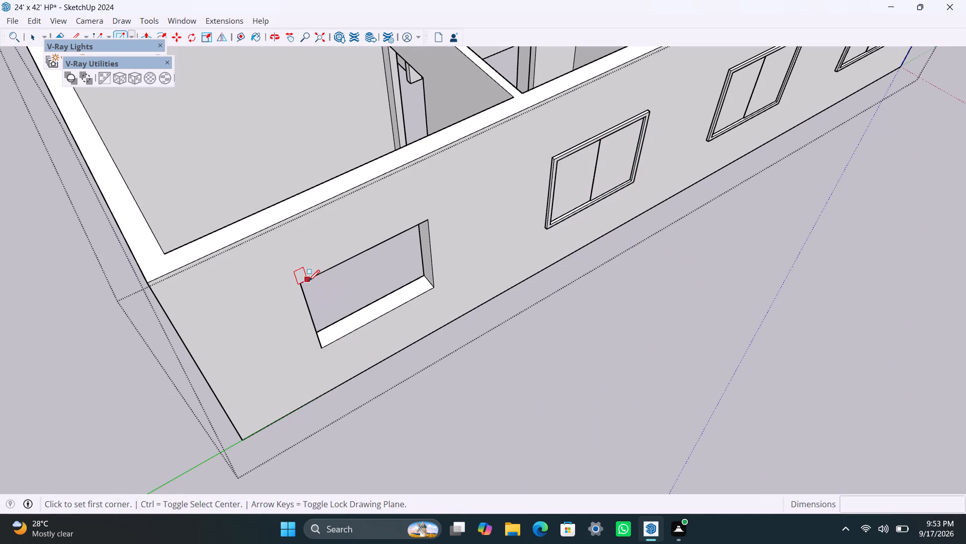
left_click(302, 283)
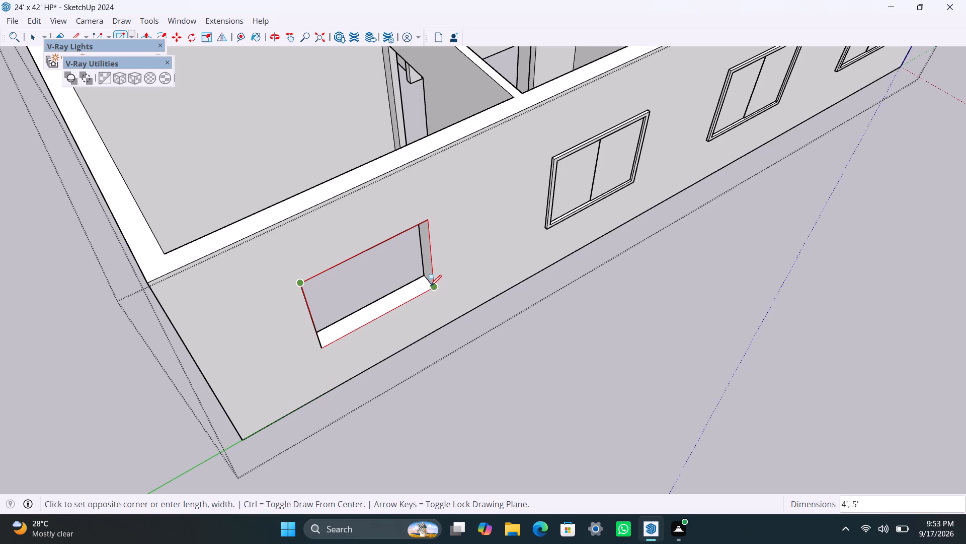
left_click(430, 286)
key("space")
double_click(380, 290)
right_click(380, 290)
left_click(455, 116)
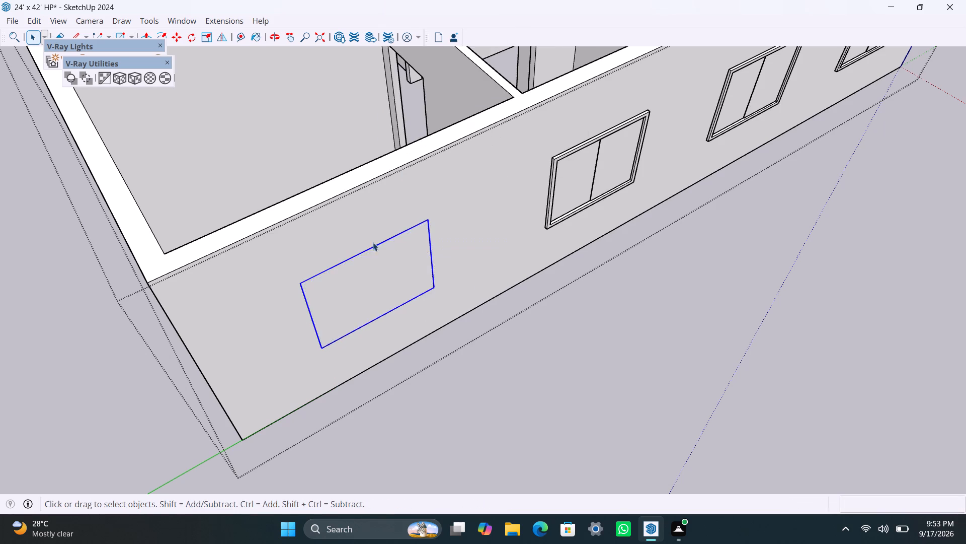
Open the fourth window's group, offset its face 2" inward, and delete the inner face to leave a frame.
scroll(352, 304, "up", 3)
middle_click_drag(333, 307, 265, 267)
double_click(332, 242)
left_click(329, 241)
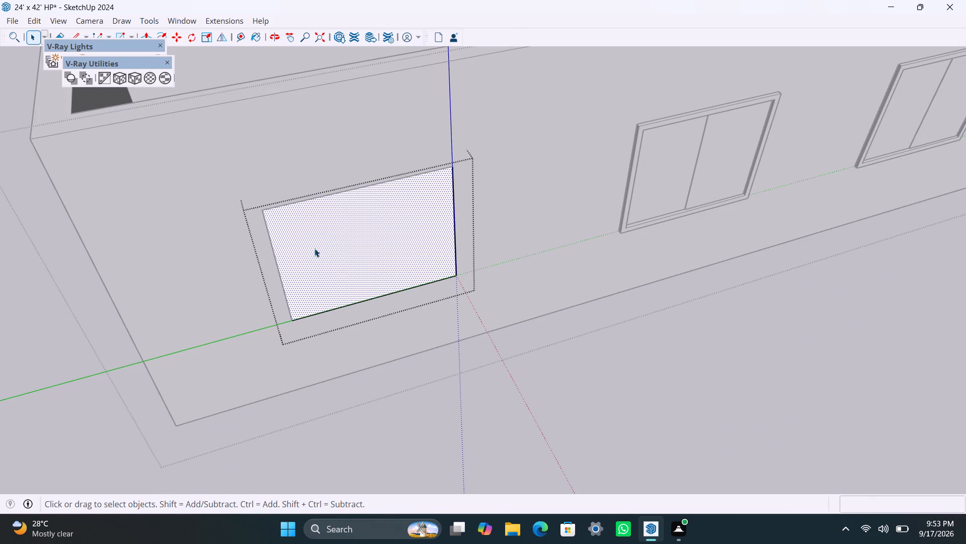
key("f")
left_click(293, 248)
type("2\"")
key("Return")
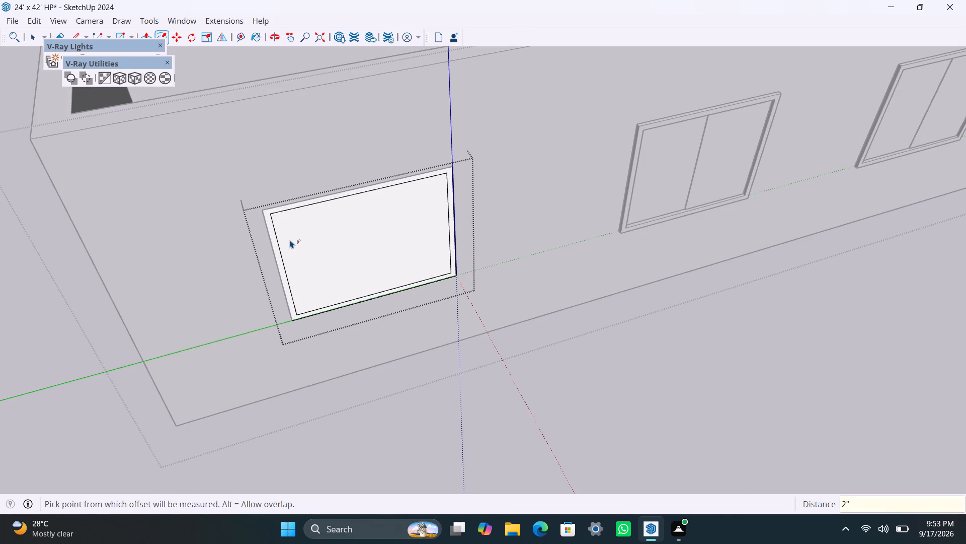
key("space")
left_click(329, 274)
key("Delete")
Extrude the fourth window's frame 1.5" into the wall and 1.5" outward from its front face.
scroll(312, 296, "up", 4)
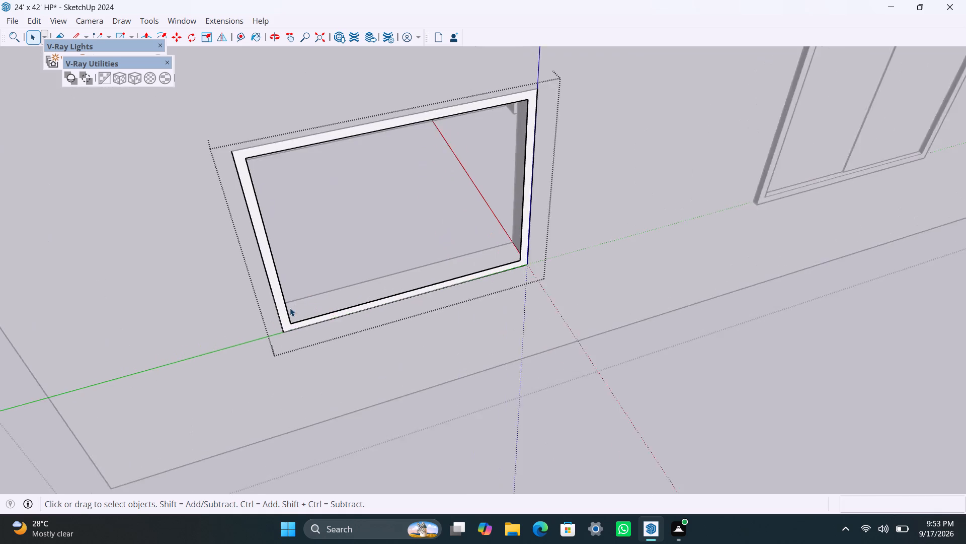
scroll(290, 308, "up", 4)
left_click(285, 314)
key("p")
left_click(285, 312)
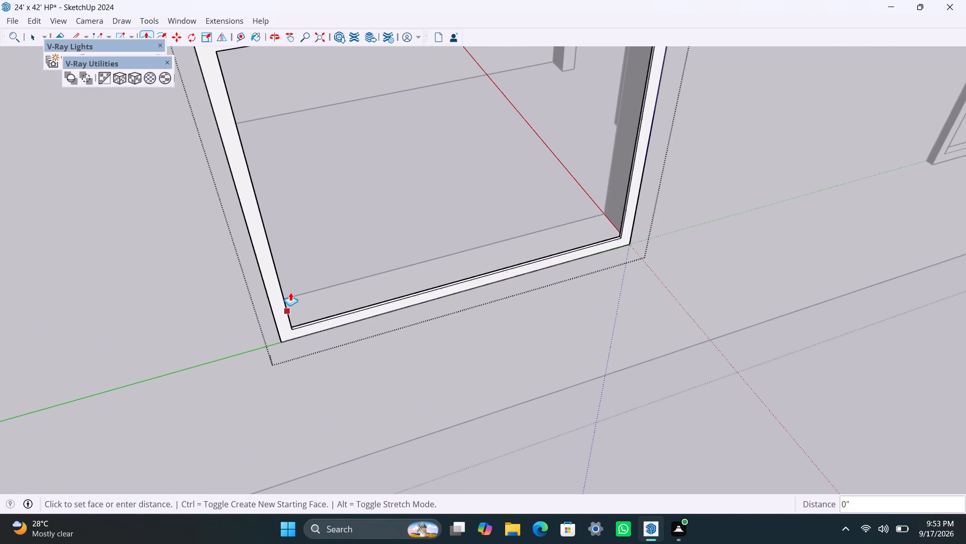
type("1.5\"")
key("Return")
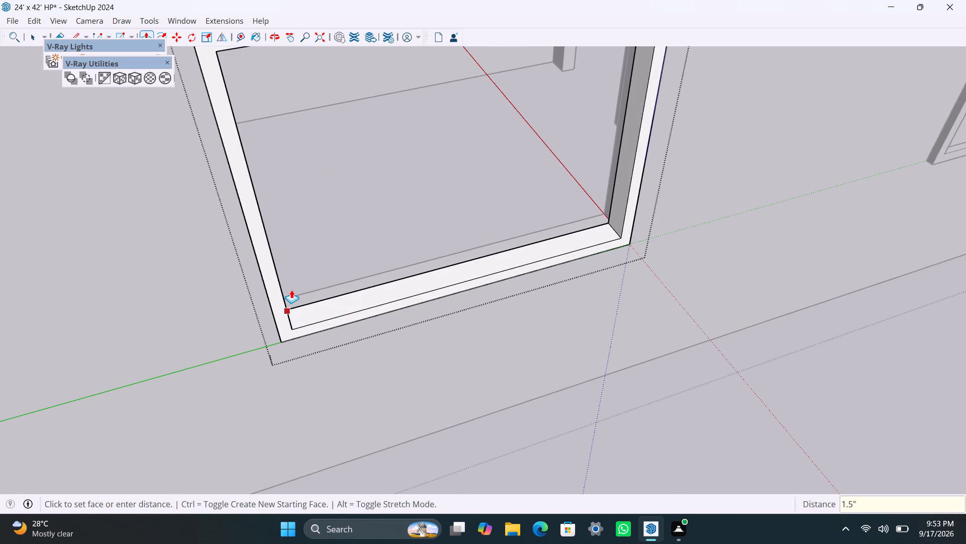
left_click(292, 327)
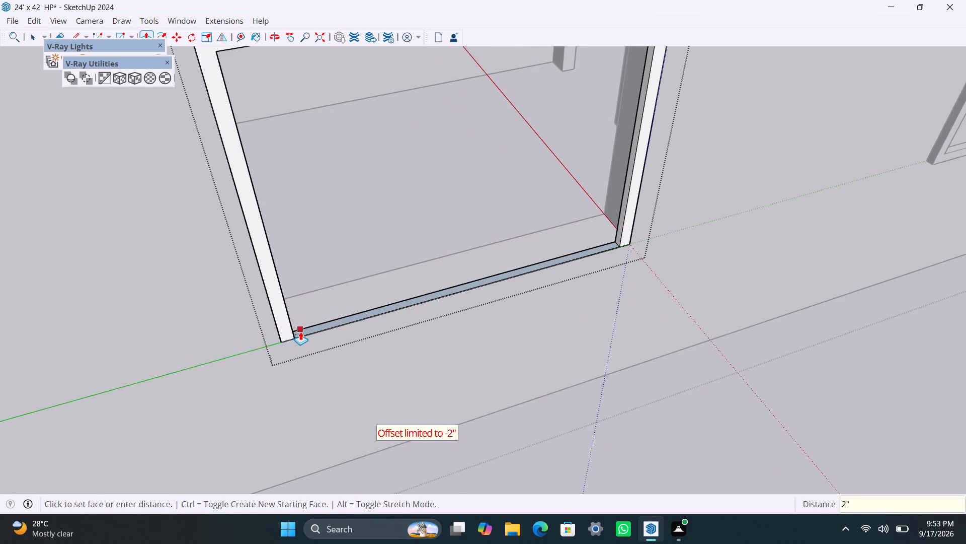
key("Escape")
left_click(287, 318)
type("1.5\"")
key("Return")
key("space")
scroll(310, 305, "down", 6)
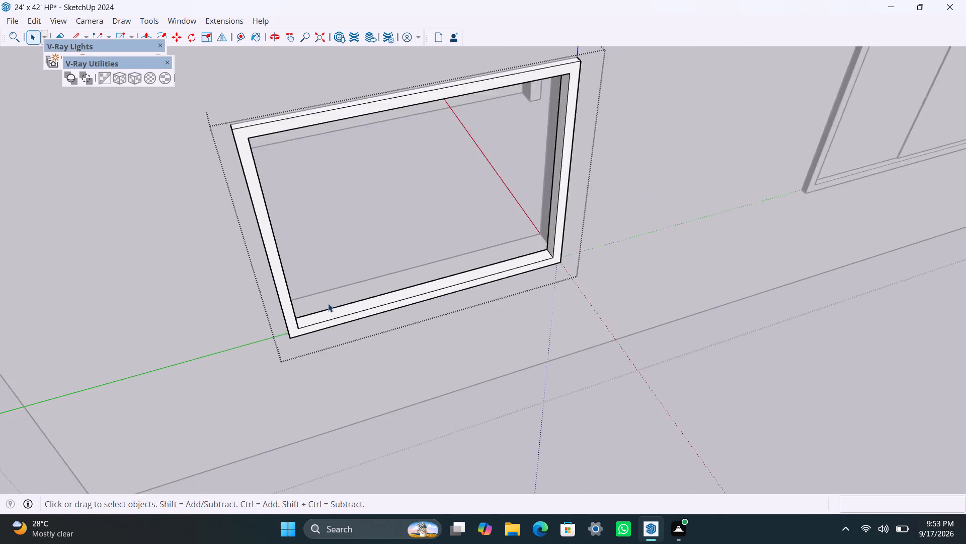
Draw a 2' 4" by 3' 8" pane rectangle over half the fourth frame's opening, delete the other half's face, and group the pane.
middle_click_drag(325, 295, 234, 224)
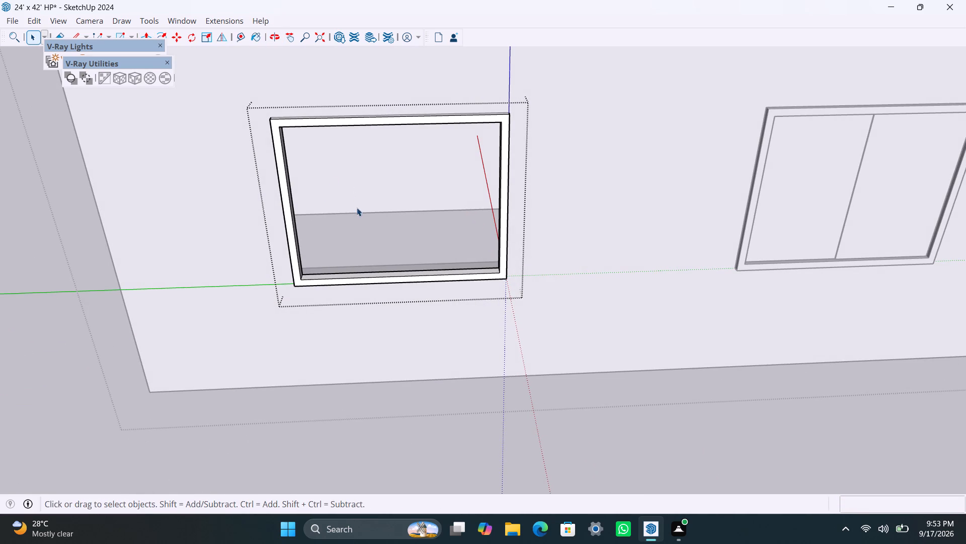
key("r")
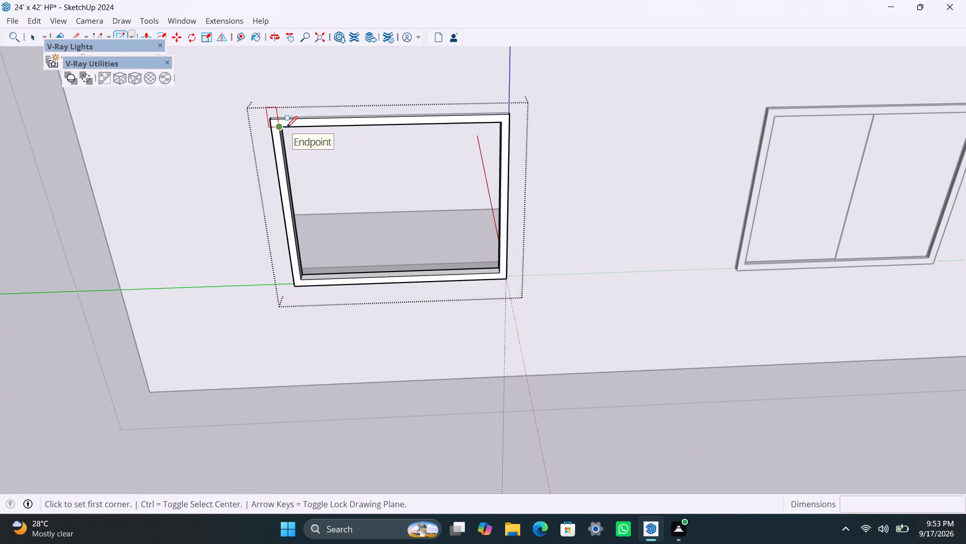
left_click_drag(280, 130, 281, 134)
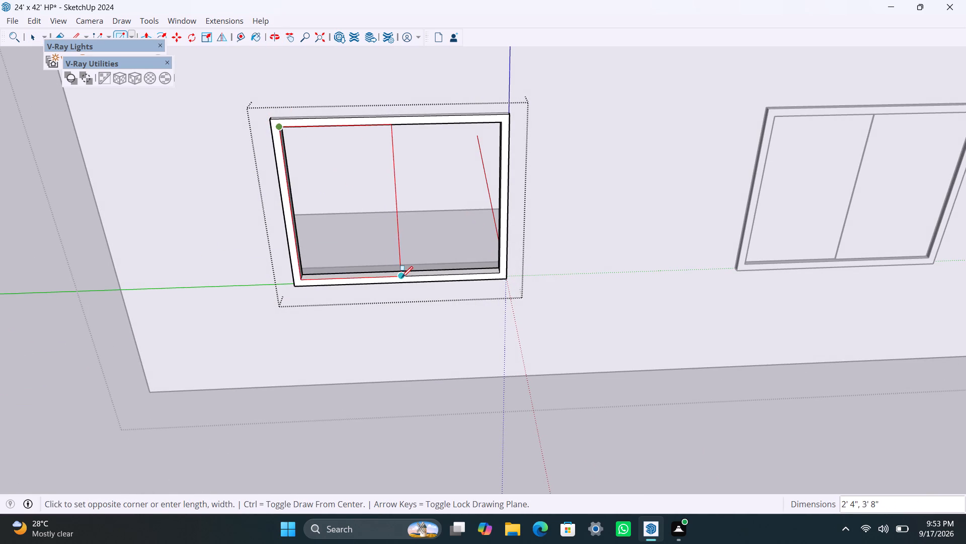
left_click(401, 278)
key("space")
double_click(488, 244)
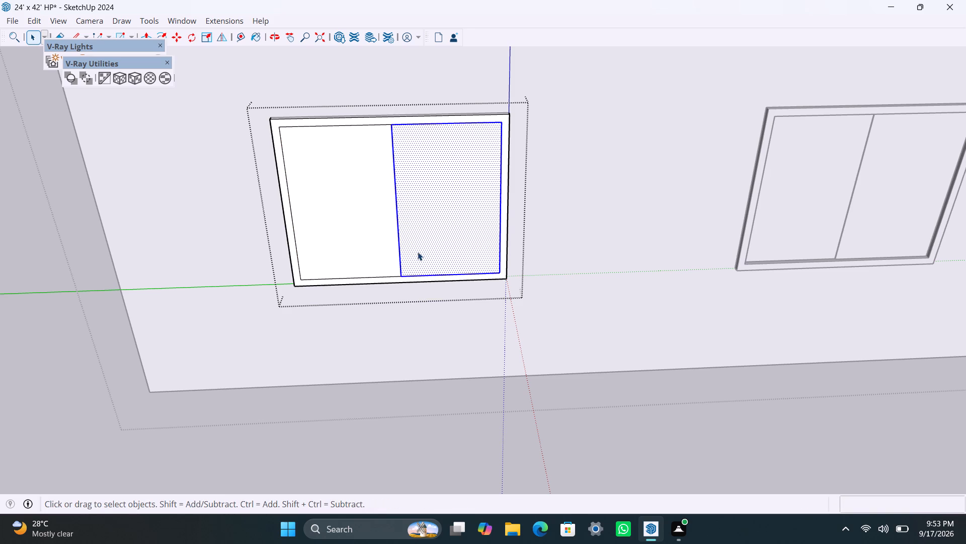
left_click(419, 251)
key("Delete")
double_click(379, 233)
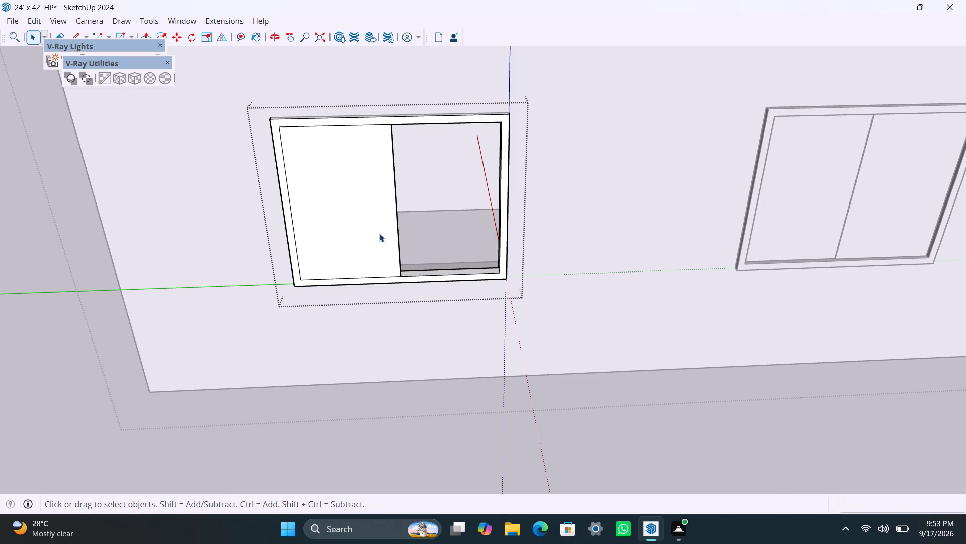
right_click(378, 233)
left_click(440, 346)
scroll(407, 201, "up", 2)
middle_click_drag(446, 251, 377, 264)
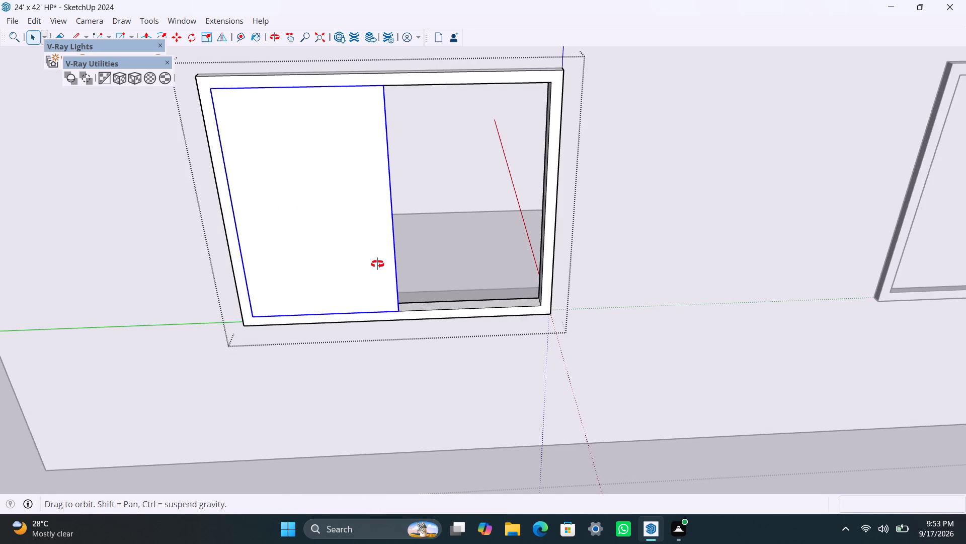
Open the fourth window's pane group and extrude the pane face 8 mm.
middle_click_drag(377, 264, 375, 263)
scroll(271, 282, "up", 5)
left_click(252, 271)
left_click(233, 283)
left_click_drag(233, 283, 233, 288)
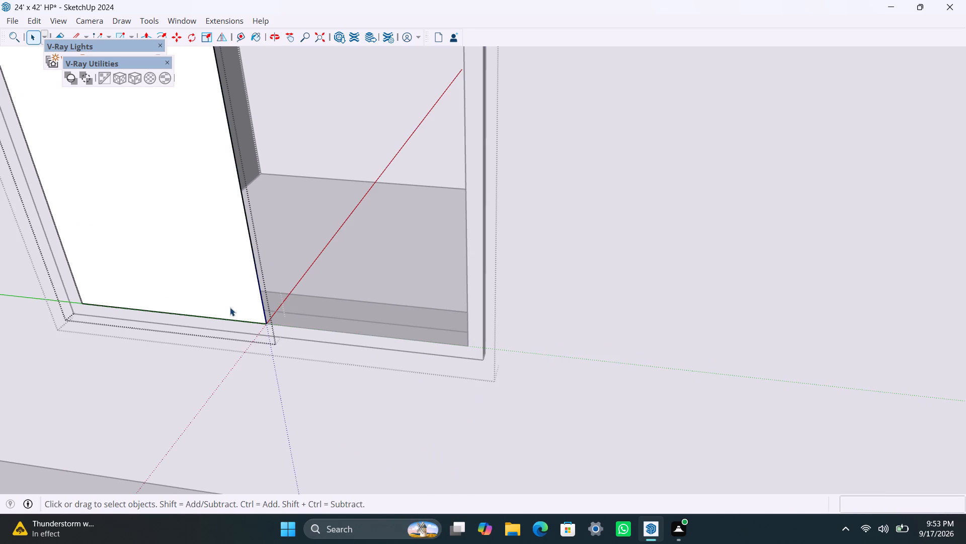
left_click(230, 302)
key("p")
left_click(231, 302)
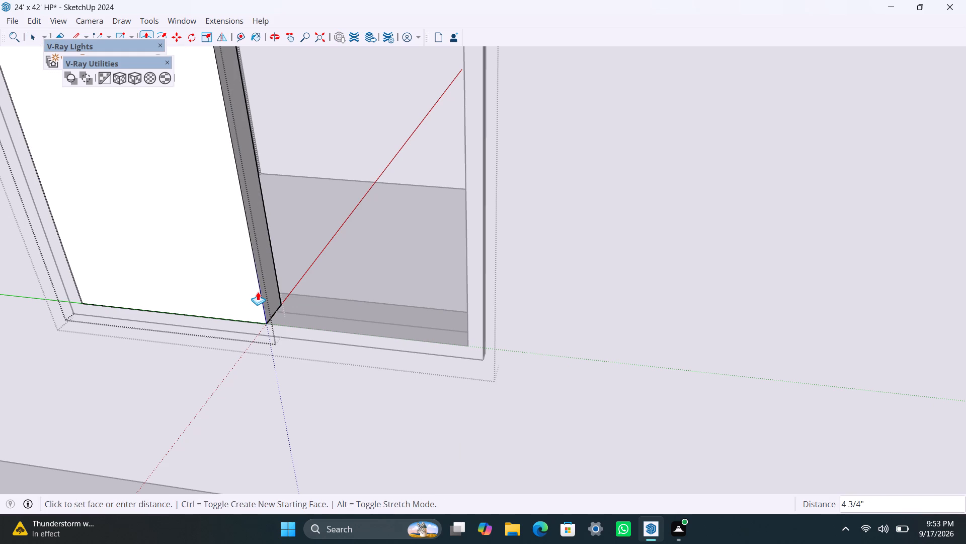
type("8MM")
key("Return")
key("space")
left_click(285, 379)
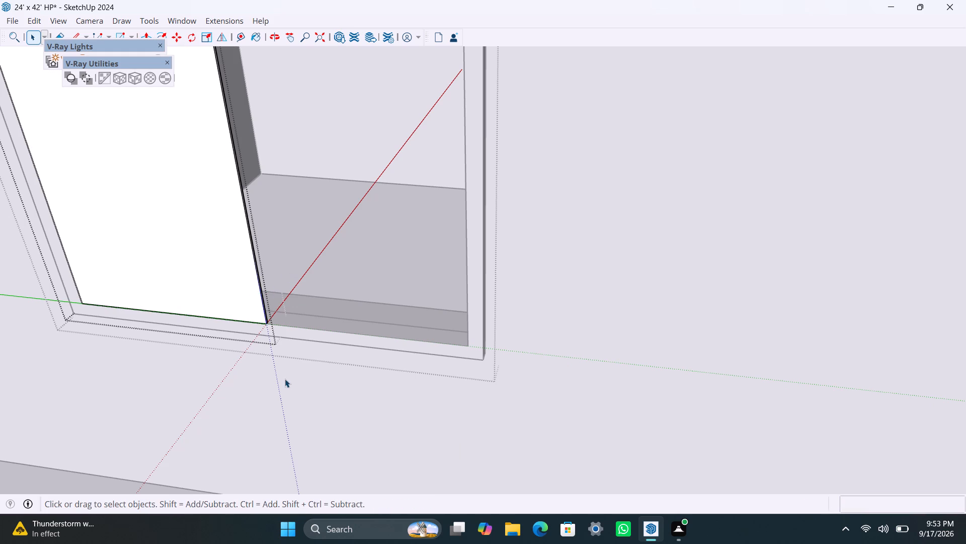
Move the fourth window's pane about 1 5/16" back into the frame.
scroll(226, 263, "up", 6)
scroll(264, 343, "up", 2)
left_click(266, 340)
scroll(266, 340, "up", 3)
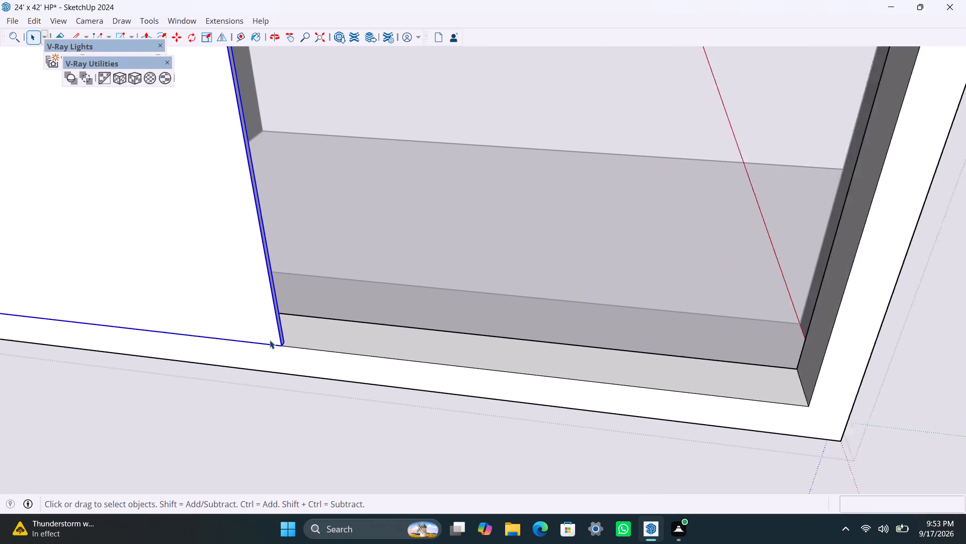
key("m")
left_click(286, 343)
left_click(298, 331)
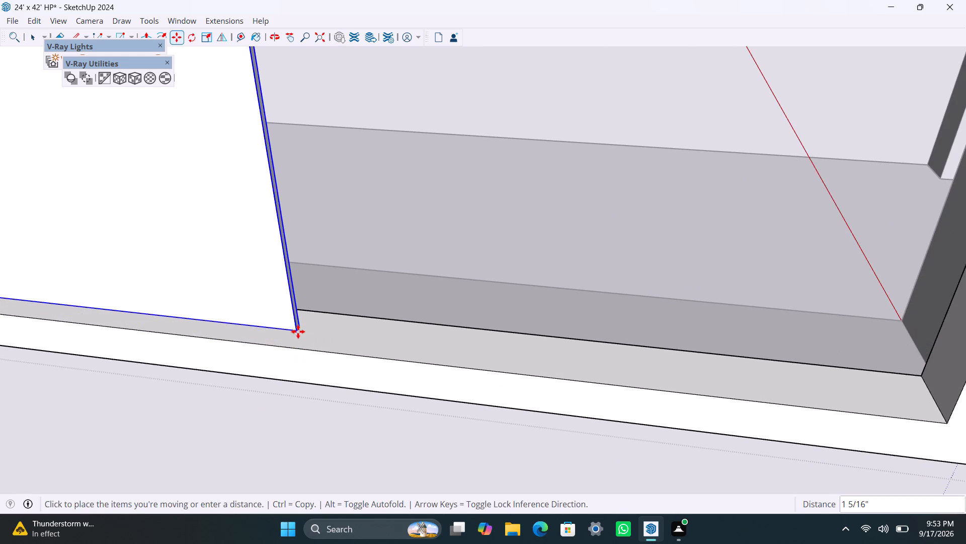
Copy the fourth window's pane about 2' 4" along the frame to fill the empty half.
scroll(274, 317, "down", 11)
left_click(287, 330, "shift")
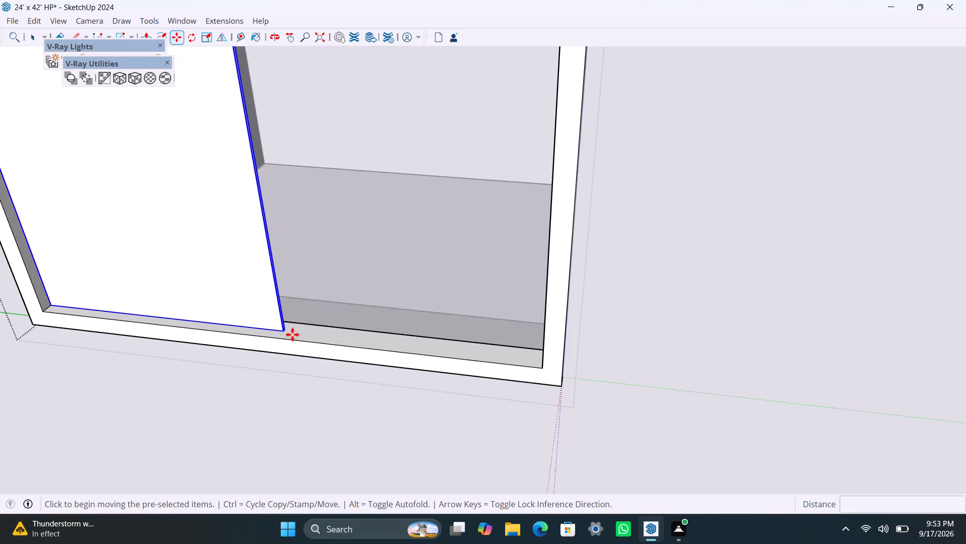
left_click(545, 368)
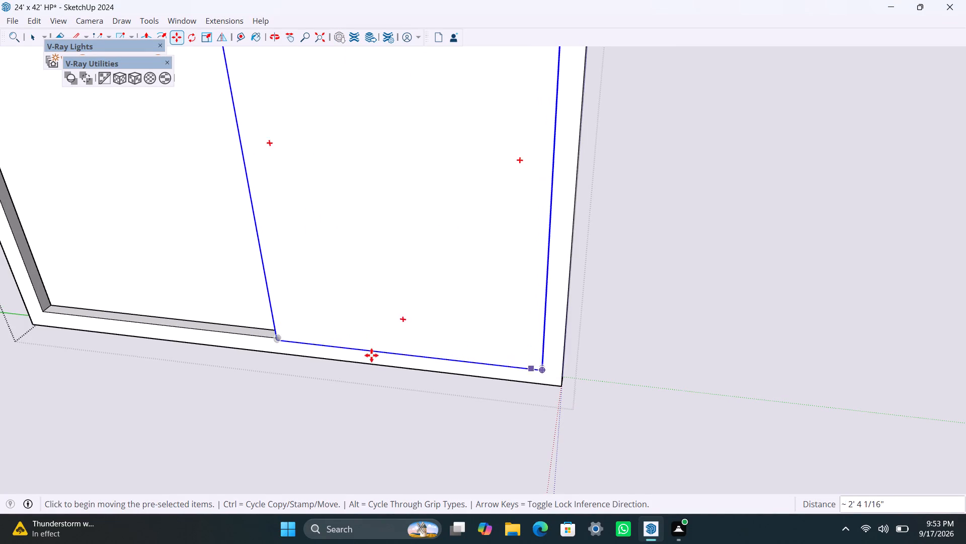
Move the copied pane about 1 5/16" deeper into the fourth window's frame, against the first pane.
scroll(353, 355, "up", 7)
middle_click_drag(250, 347, 576, 366)
scroll(334, 471, "up", 8)
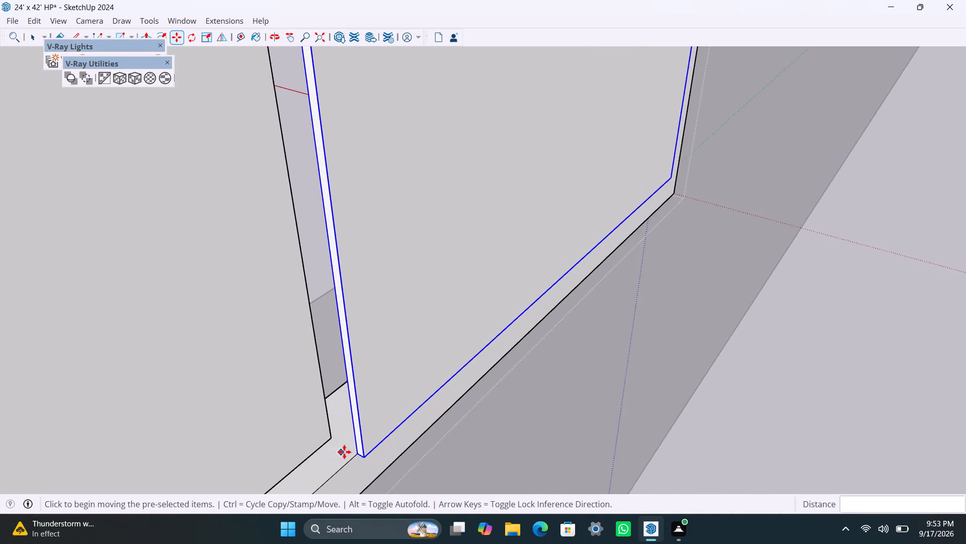
scroll(344, 452, "up", 1)
left_click(358, 452)
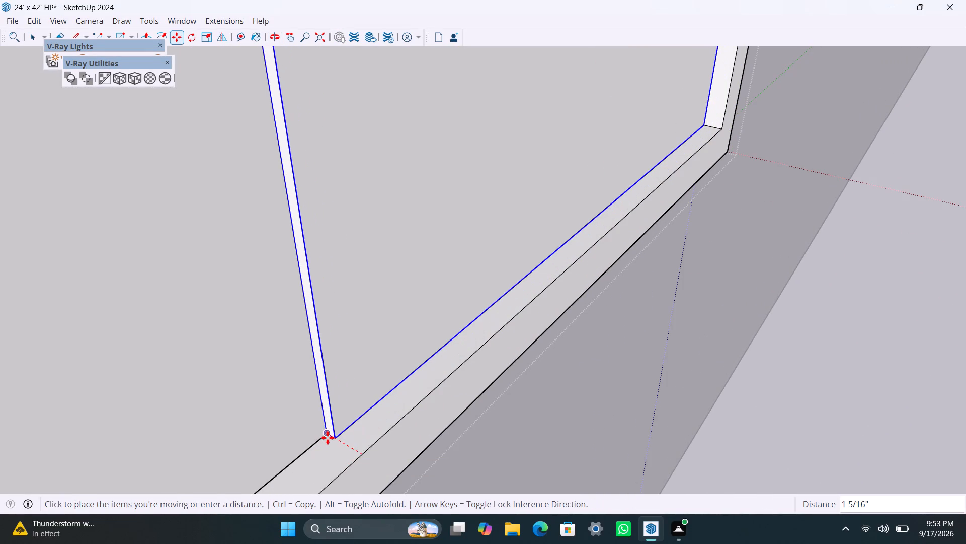
left_click(327, 438)
scroll(320, 344, "down", 20)
scroll(320, 344, "down", 11)
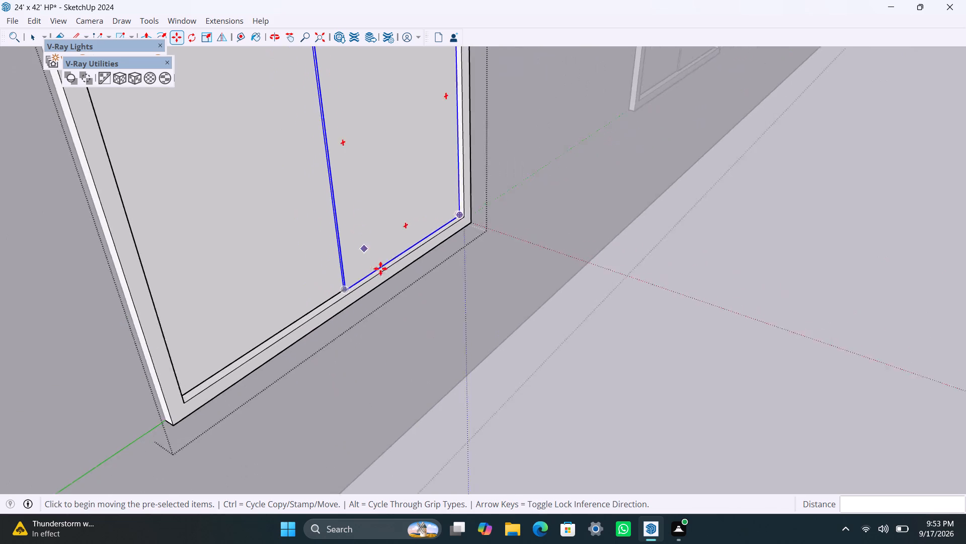
scroll(380, 268, "down", 20)
scroll(380, 268, "down", 1)
key("space")
left_click(474, 310)
Draw a rectangle over the wide window opening at the end of the opposite side wall and group it.
scroll(296, 278, "down", 6)
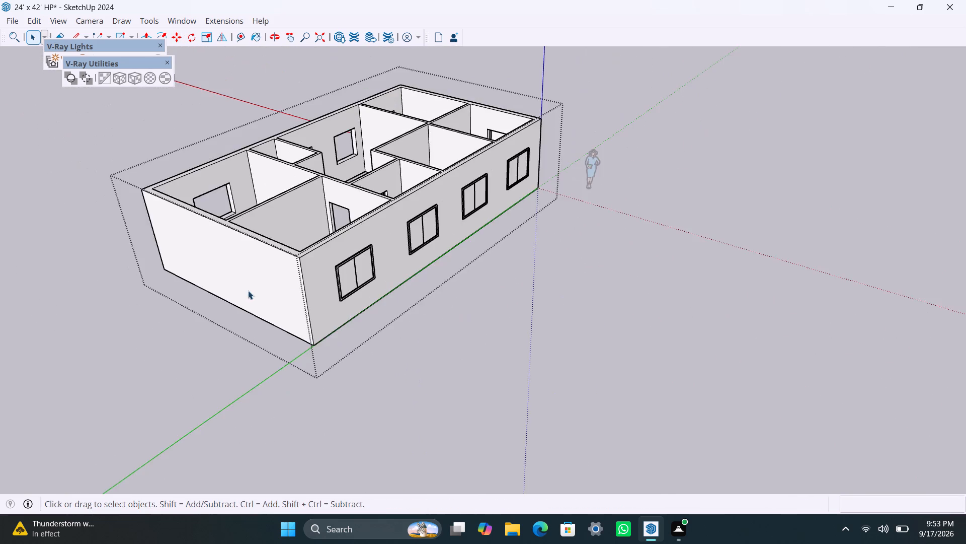
middle_click_drag(251, 295, 828, 285)
scroll(589, 335, "up", 2)
middle_click_drag(535, 314, 369, 321, "shift")
scroll(481, 323, "up", 3)
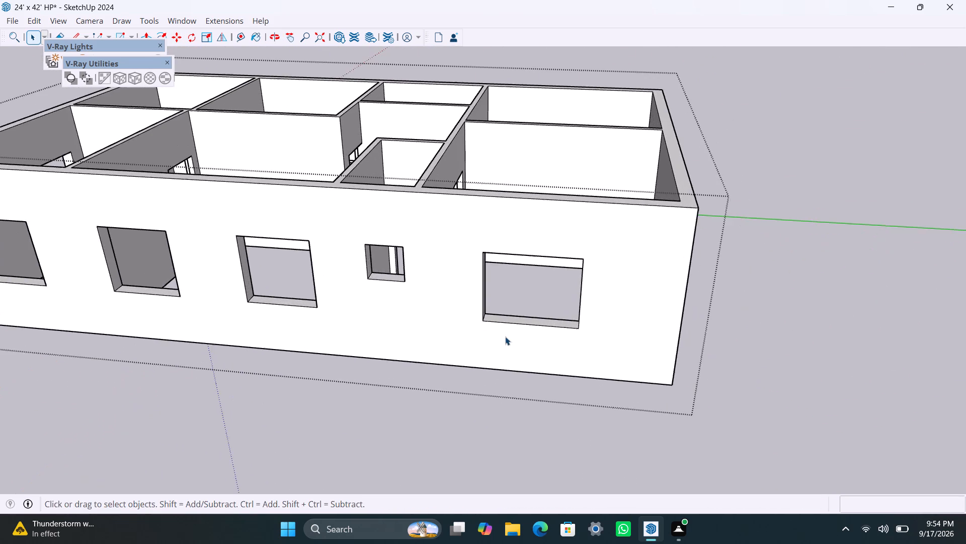
middle_click_drag(506, 336, 525, 342)
key("r")
left_click_drag(515, 261, 515, 266)
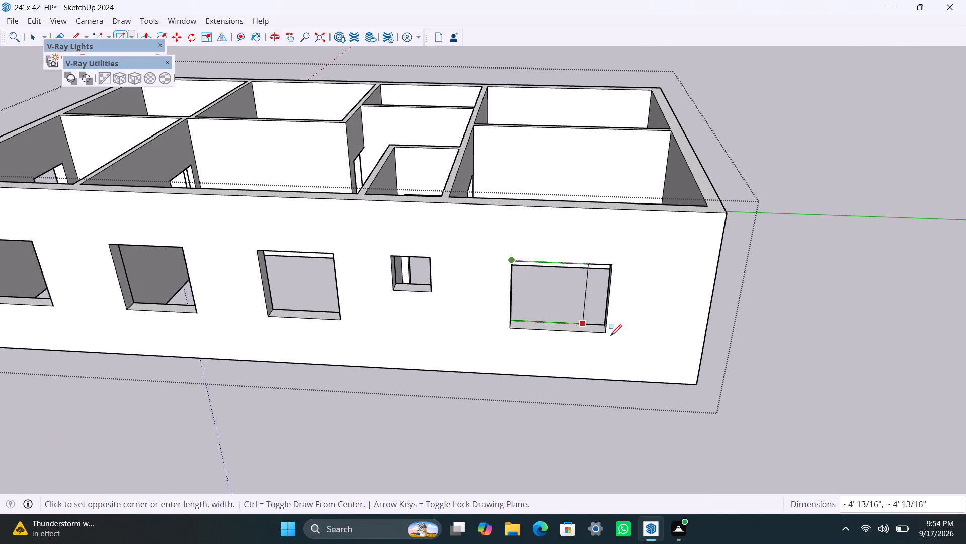
left_click(607, 332)
key("space")
double_click(559, 303)
right_click(558, 302)
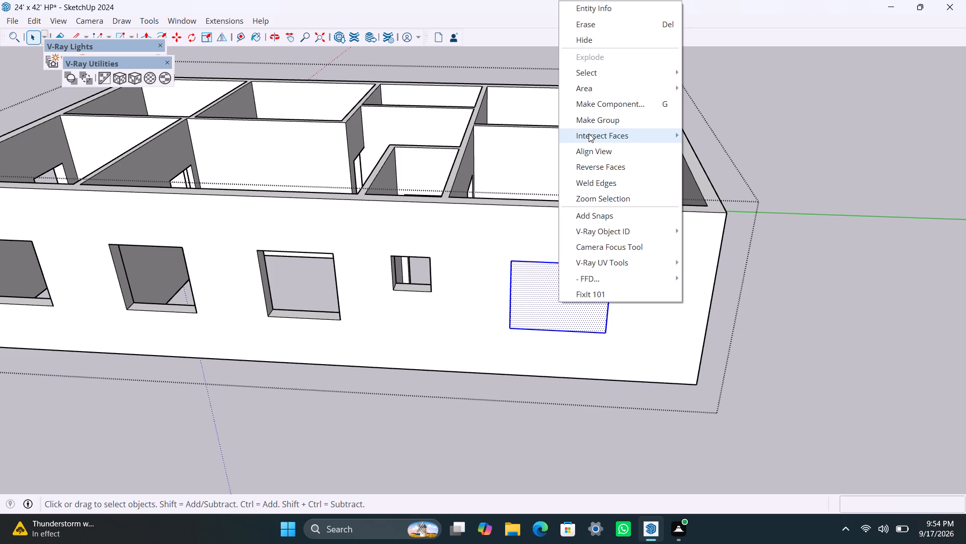
left_click(591, 120)
Open the new window's group, offset its face 2" inward, and delete the inner face to leave a frame.
triple_click(521, 298)
key("f")
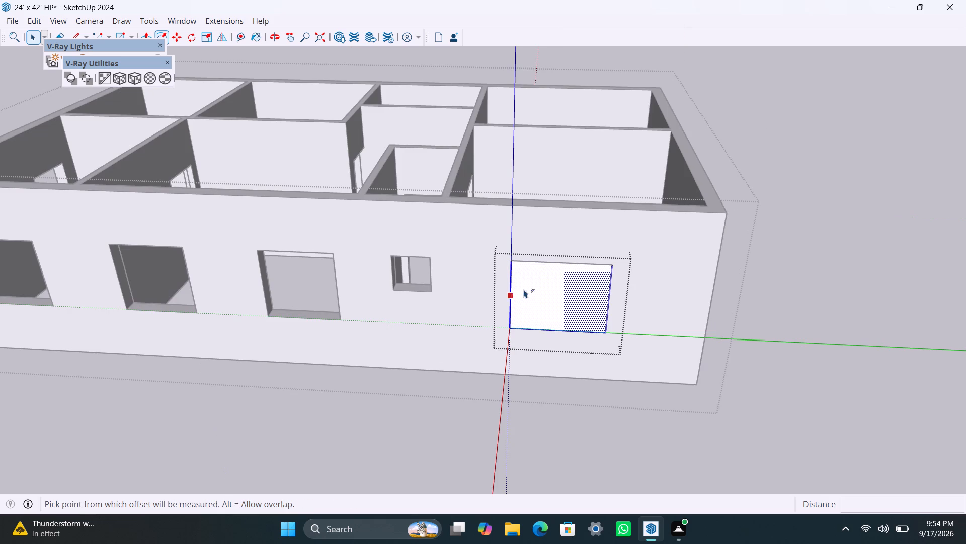
left_click(525, 285)
type("2\"")
key("Return")
key("space")
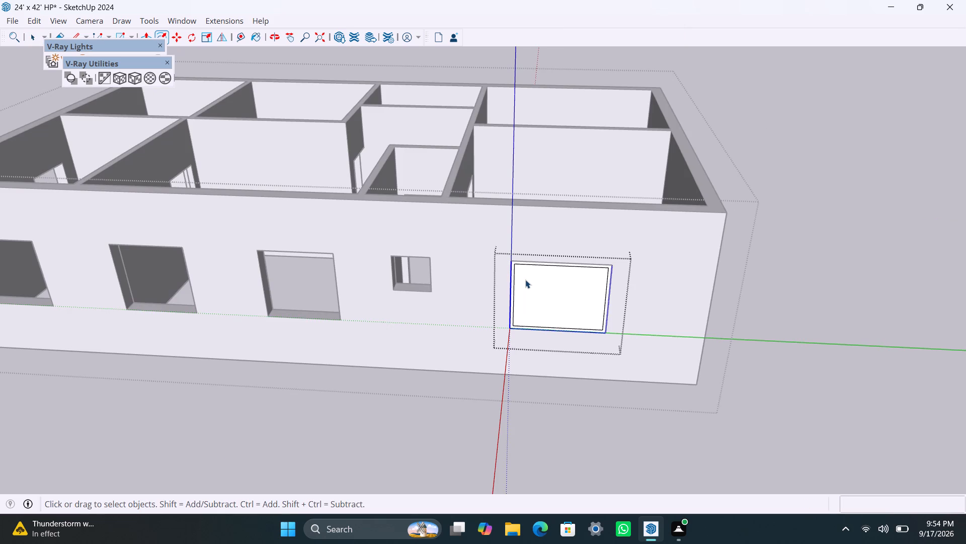
left_click(534, 285)
key("Delete")
Extrude the new window's frame 1.5" into the wall and 1.5" outward from its front face.
scroll(523, 308, "up", 5)
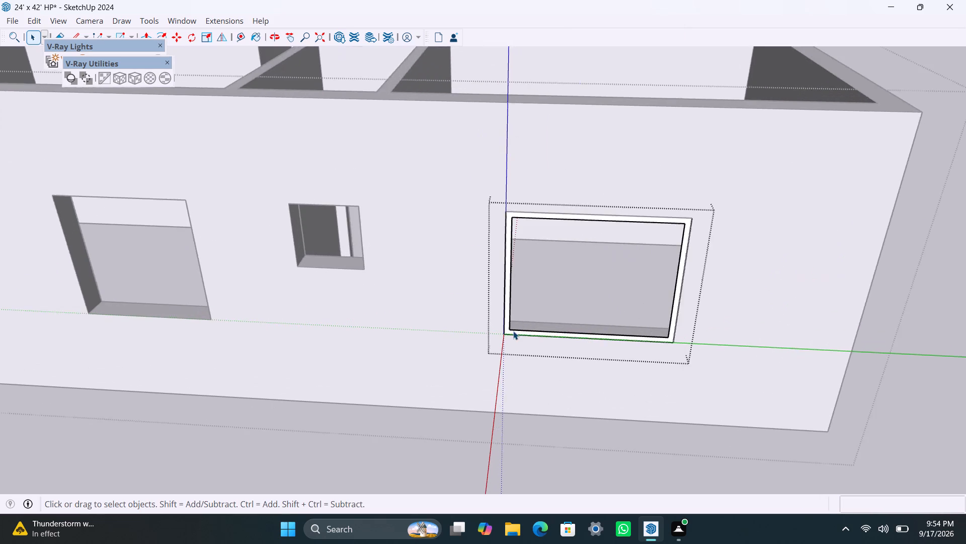
scroll(513, 331, "up", 9)
left_click(512, 299)
key("p")
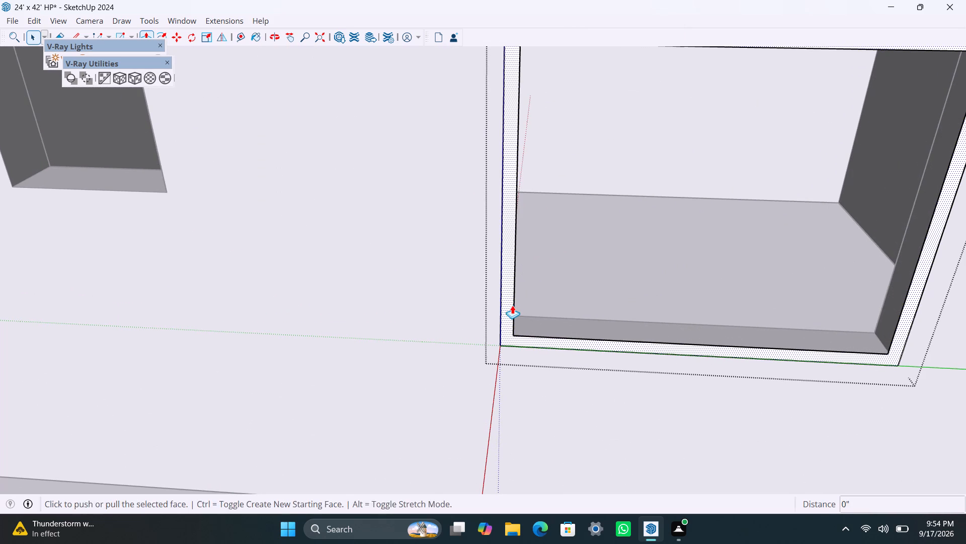
left_click(512, 306)
type("1.5\"")
key("Return")
left_click(514, 309)
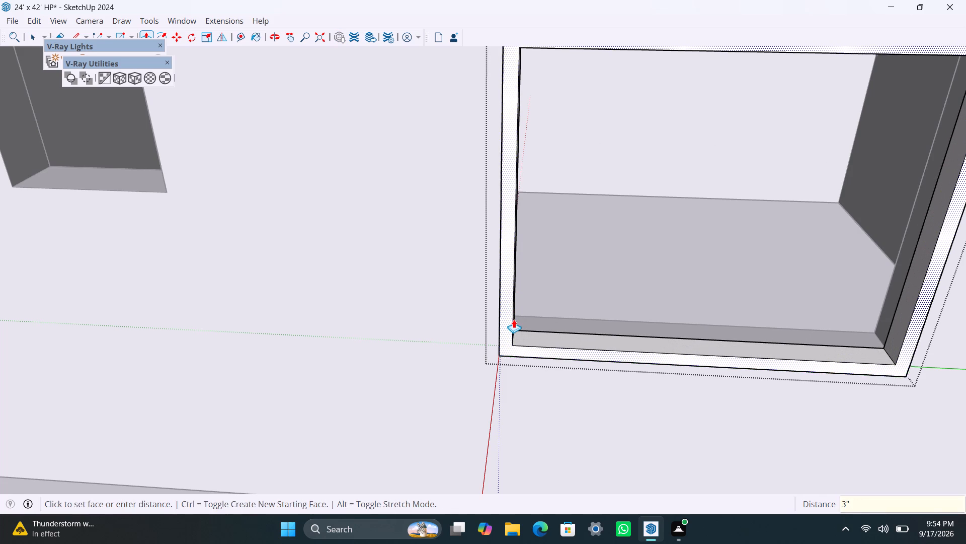
type("1.5\"")
key("Return")
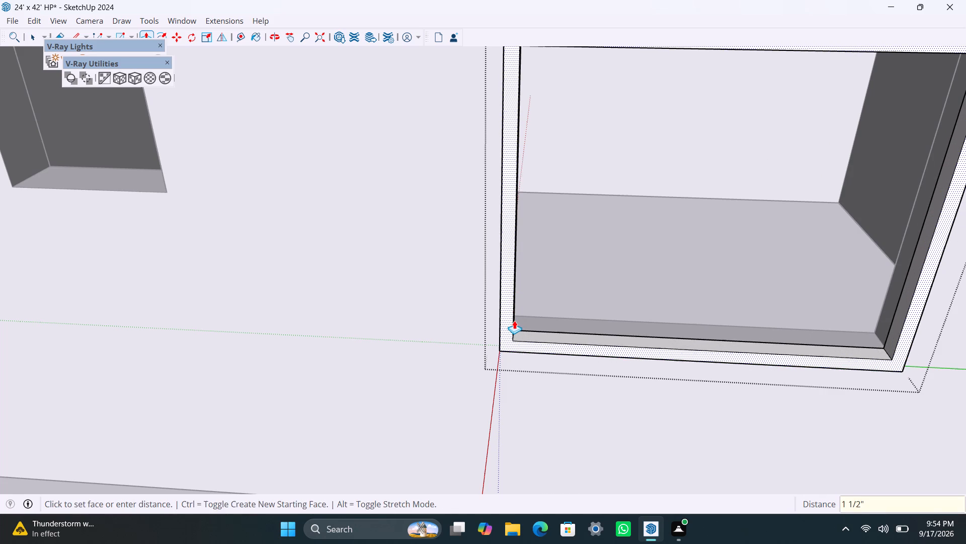
Draw a 3' 8" high pane rectangle over half the new frame's opening, delete the other half's face, and group the pane.
scroll(514, 320, "down", 6)
key("r")
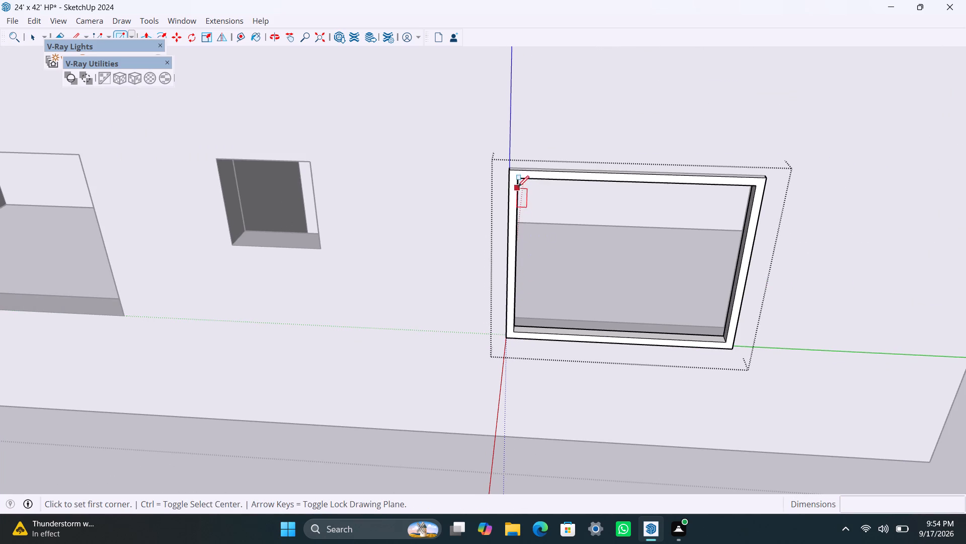
left_click(519, 183)
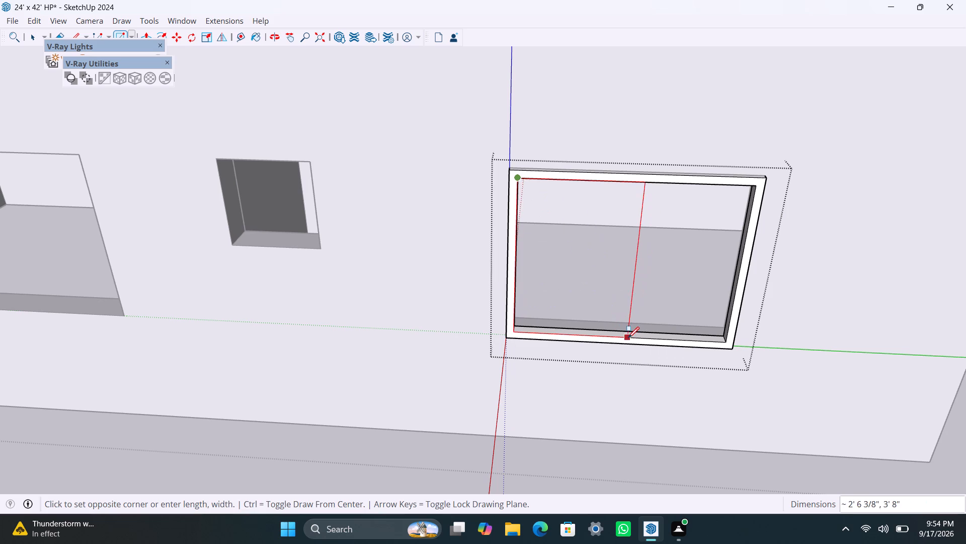
left_click(623, 337)
key("space")
left_click(652, 315)
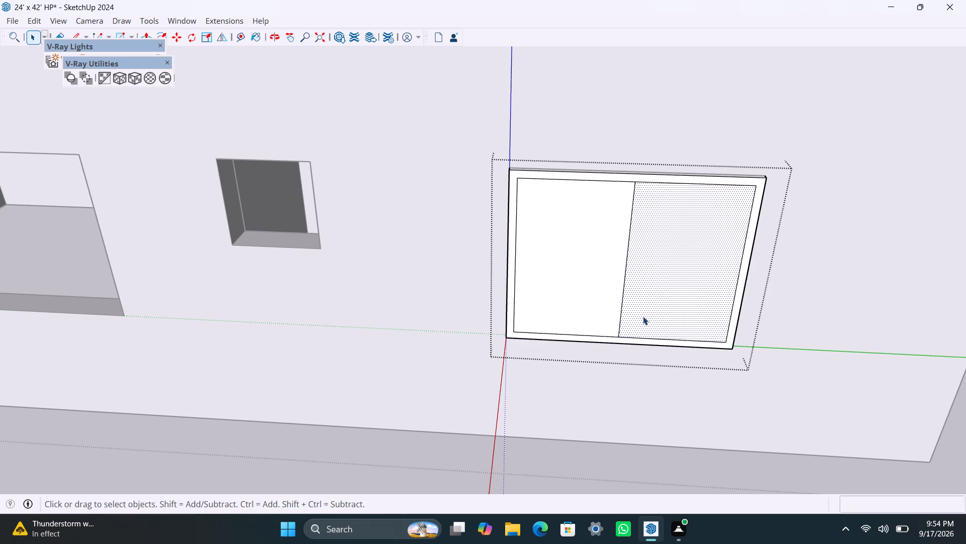
key("Delete")
double_click(597, 315)
right_click(596, 314)
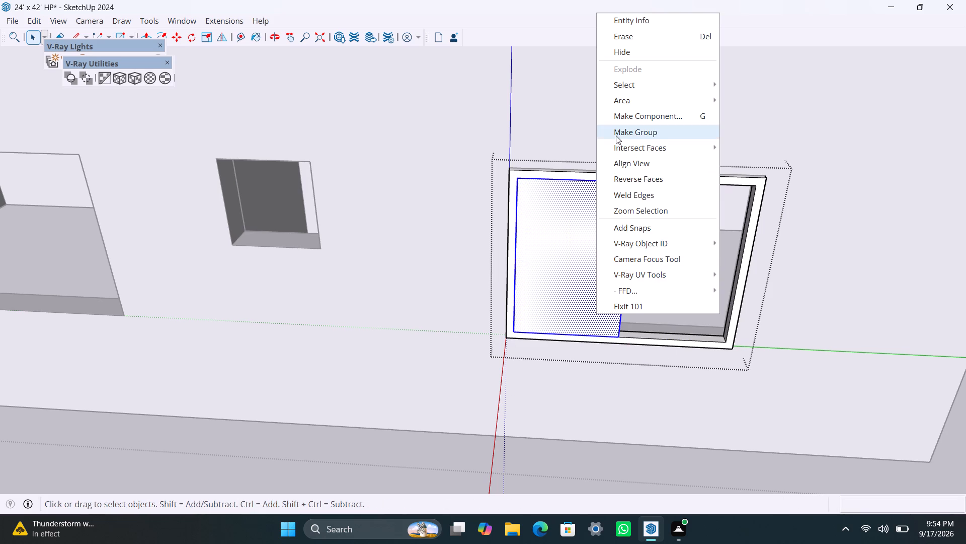
left_click(617, 135)
Open the new window's pane group and extrude the pane face 8 mm.
triple_click(578, 294)
key("p")
left_click(578, 294)
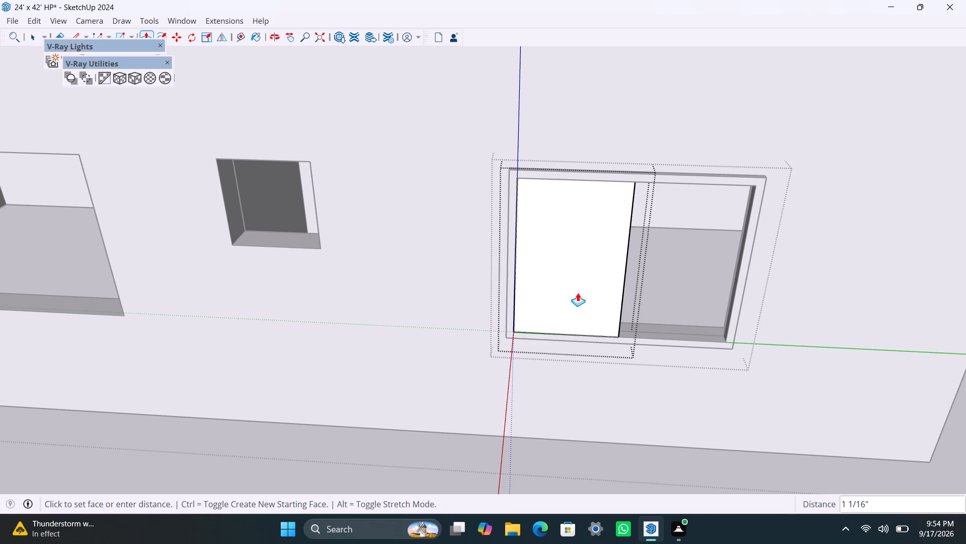
type("8MM")
key("Return")
key("space")
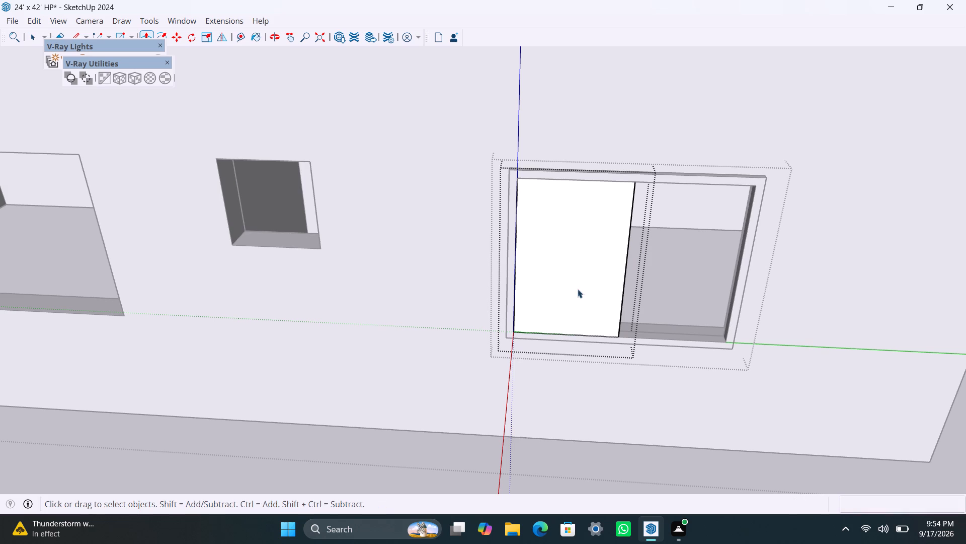
left_click(659, 399)
Move the new window's pane about 1 3/4" back into the frame.
scroll(656, 382, "up", 2)
middle_click_drag(657, 359, 461, 399)
scroll(610, 347, "up", 3)
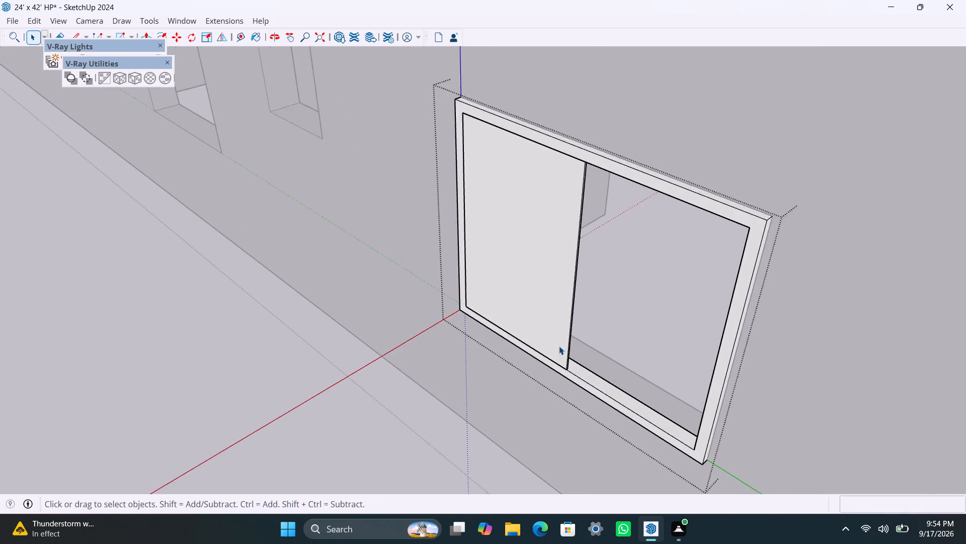
scroll(559, 346, "up", 10)
left_click(572, 356)
scroll(585, 372, "up", 3)
key("m")
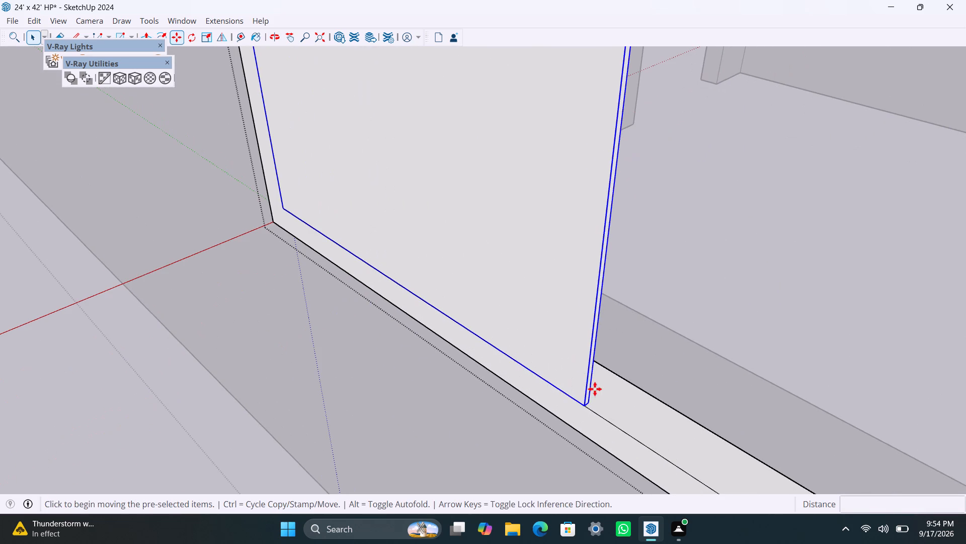
left_click(586, 406)
left_click(608, 391)
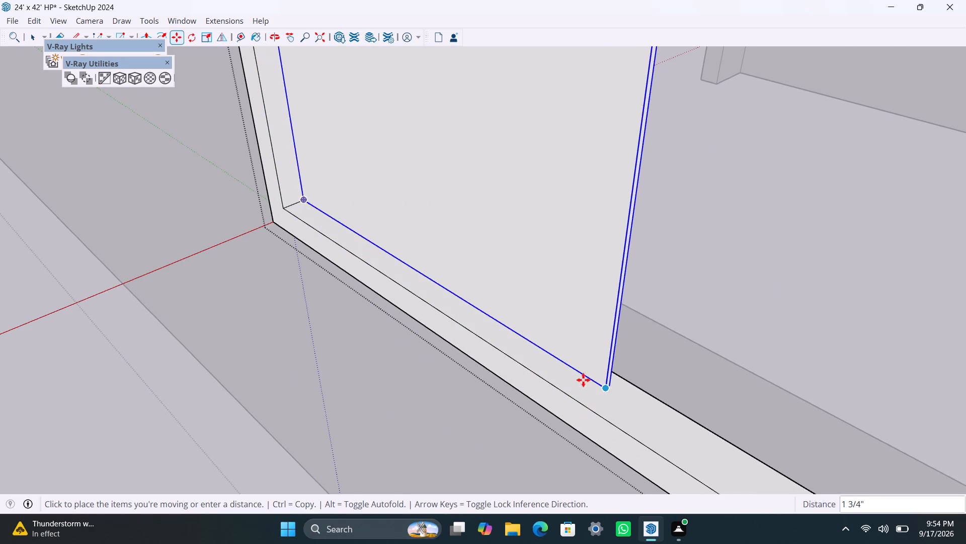
Copy the new window's pane about 2' 4" along the frame to fill the empty half.
scroll(574, 358, "down", 18)
middle_click_drag(533, 410, 617, 423)
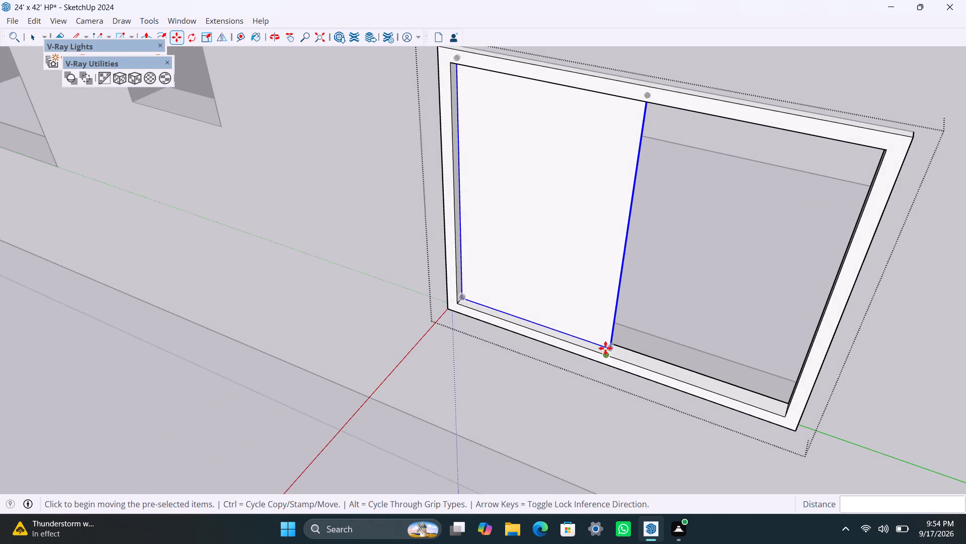
left_click_drag(604, 347, 610, 350)
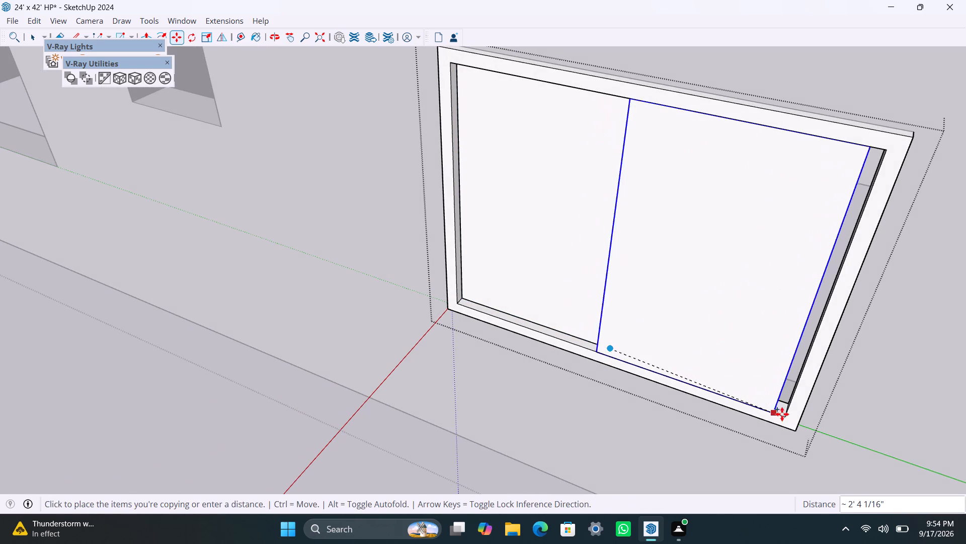
left_click(783, 414)
Move the copied pane about 1 7/16" back into the new window's frame, against the first pane's corner.
scroll(607, 380, "up", 8)
middle_click_drag(586, 359, 789, 392)
scroll(660, 275, "up", 4)
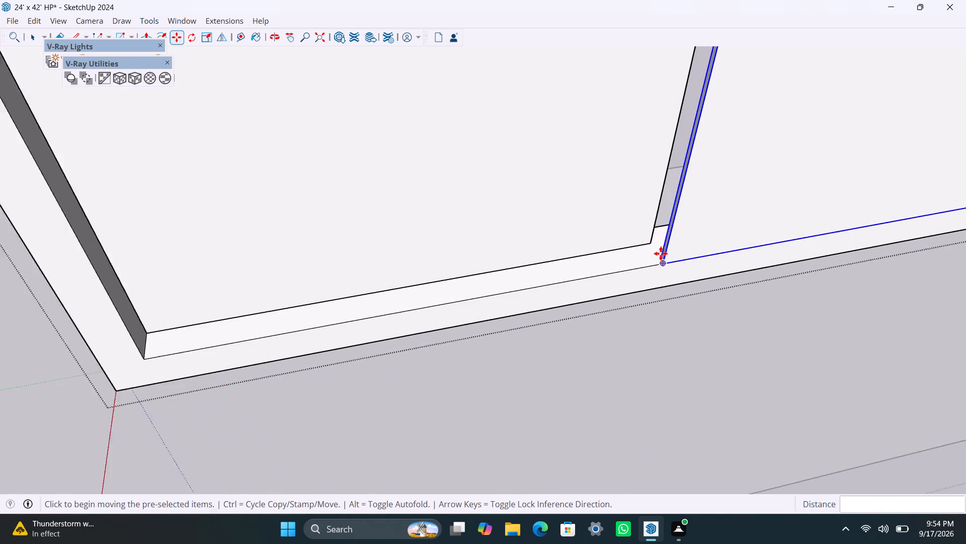
scroll(661, 253, "up", 12)
left_click(660, 265)
left_click(622, 215)
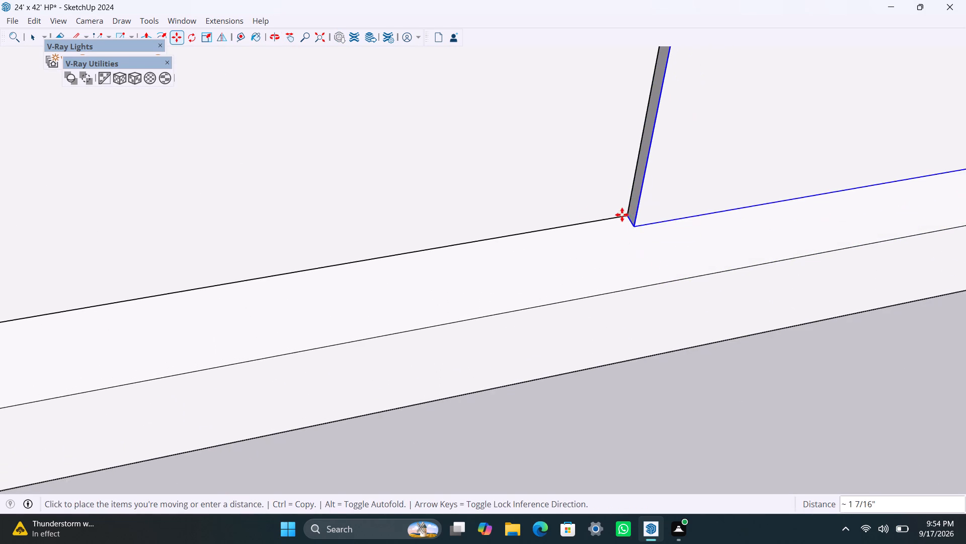
scroll(515, 199, "down", 20)
scroll(515, 199, "down", 20)
scroll(515, 199, "down", 1)
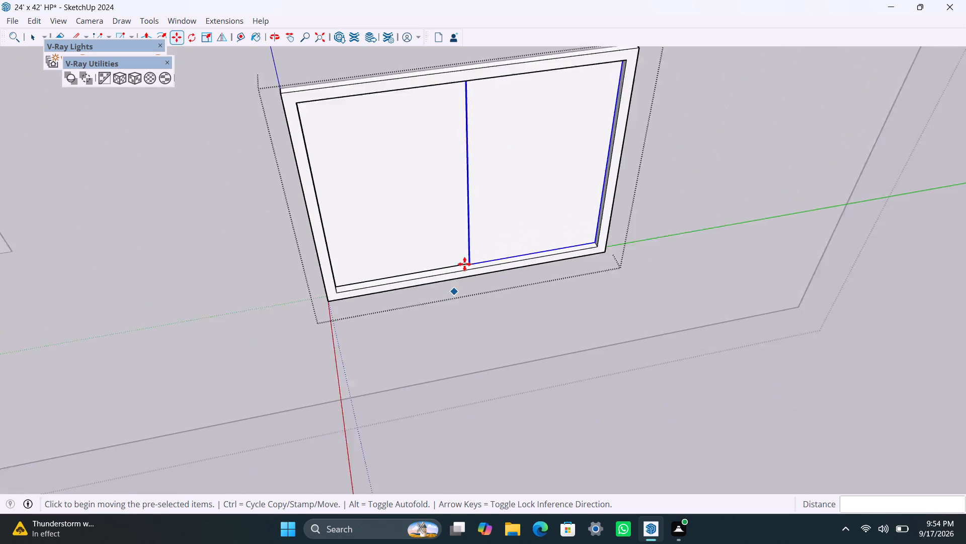
scroll(464, 264, "down", 5)
middle_click_drag(455, 299, 651, 286)
key("space")
left_click(442, 392)
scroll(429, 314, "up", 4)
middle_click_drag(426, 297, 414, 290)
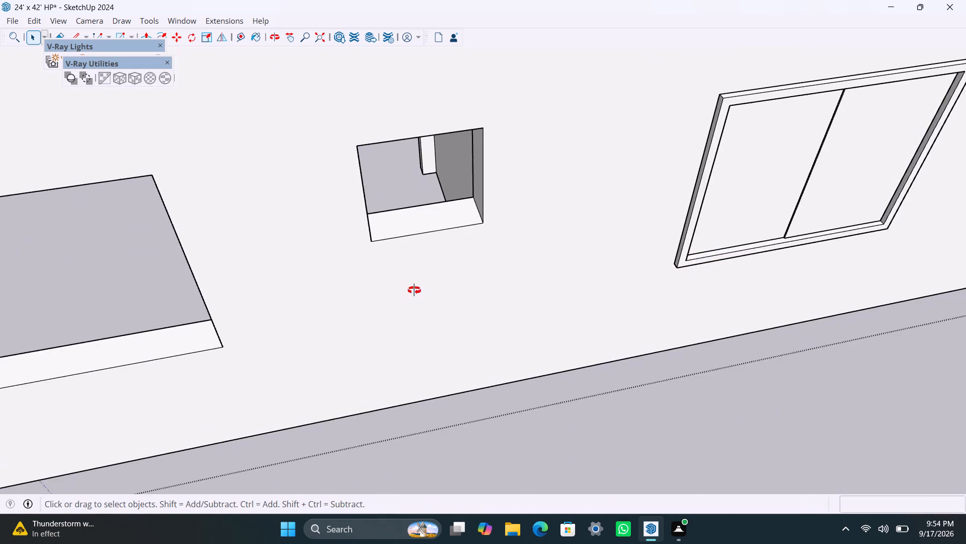
Draw a rectangle over the small square wall opening, make it a group, and open the group for editing.
middle_click_drag(414, 290, 340, 251)
key("r")
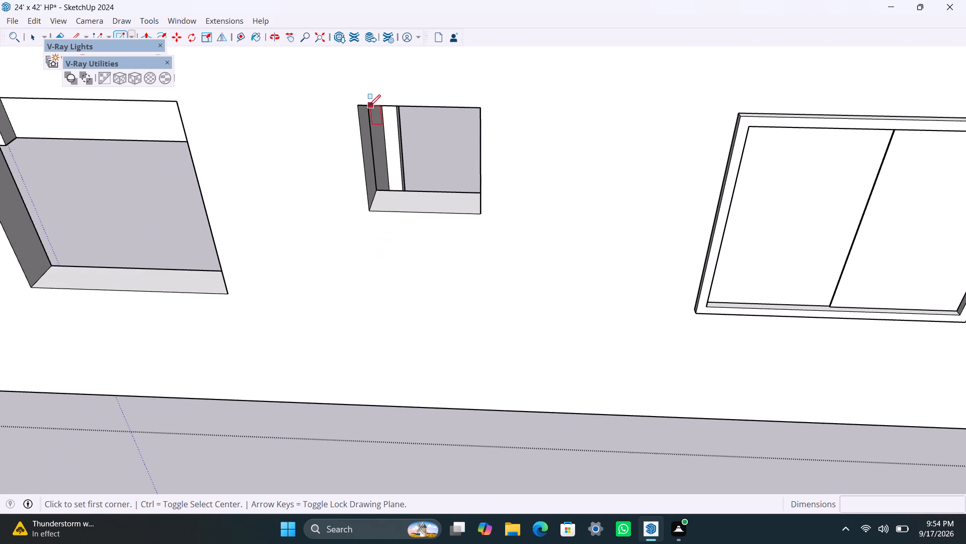
left_click_drag(362, 105, 362, 115)
left_click(479, 213)
key("space")
double_click(439, 156)
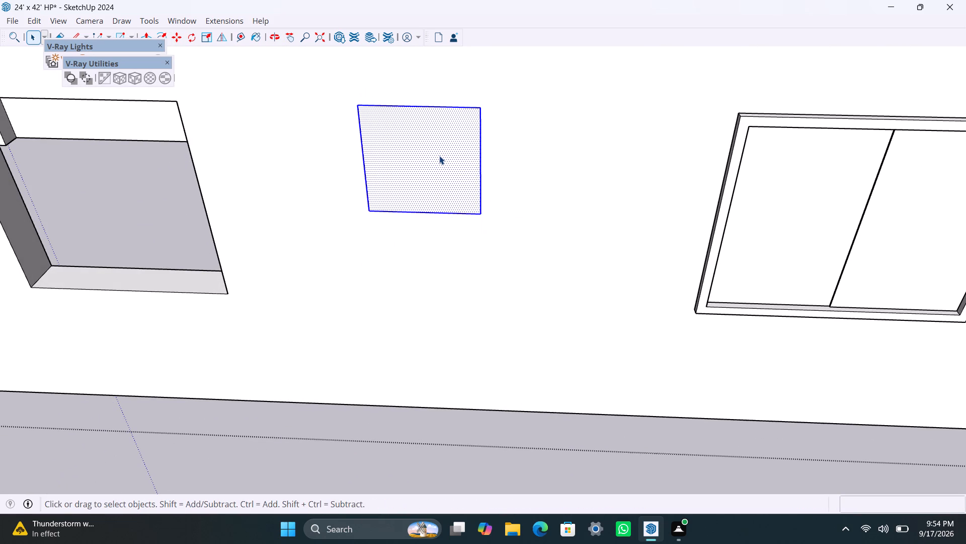
right_click(439, 156)
left_click(492, 274)
triple_click(413, 158)
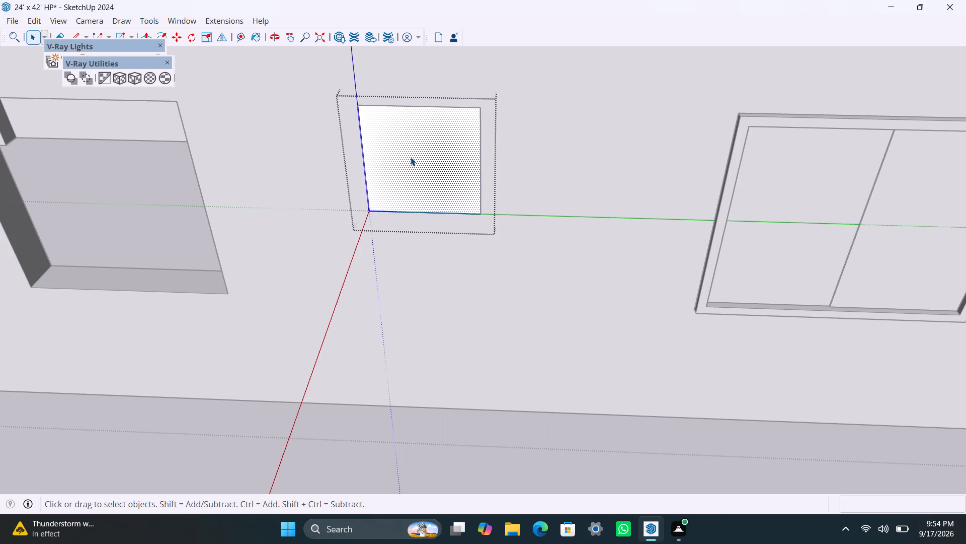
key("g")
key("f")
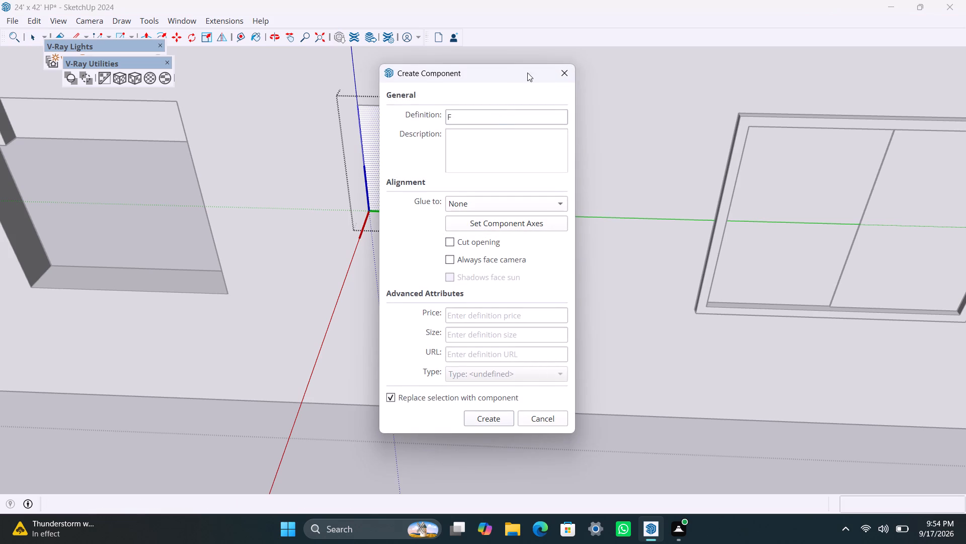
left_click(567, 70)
Offset the small opening's rectangle inward by 2" and delete the inner face to leave a frame outline.
key("f")
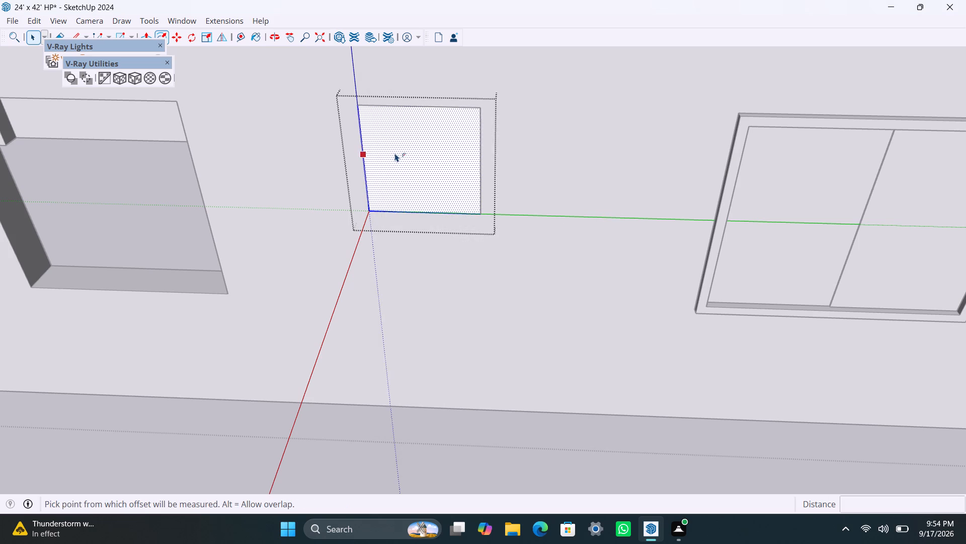
left_click(395, 153)
type("2\"")
key("Return")
key("space")
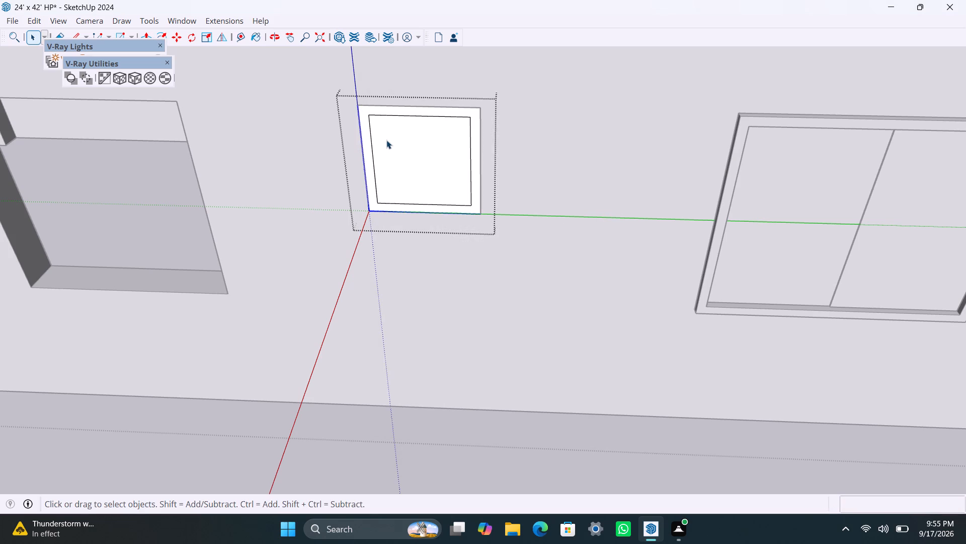
left_click(436, 164)
key("Delete")
Extrude the small opening's frame face 1.5", twice in succession.
scroll(412, 185, "up", 2)
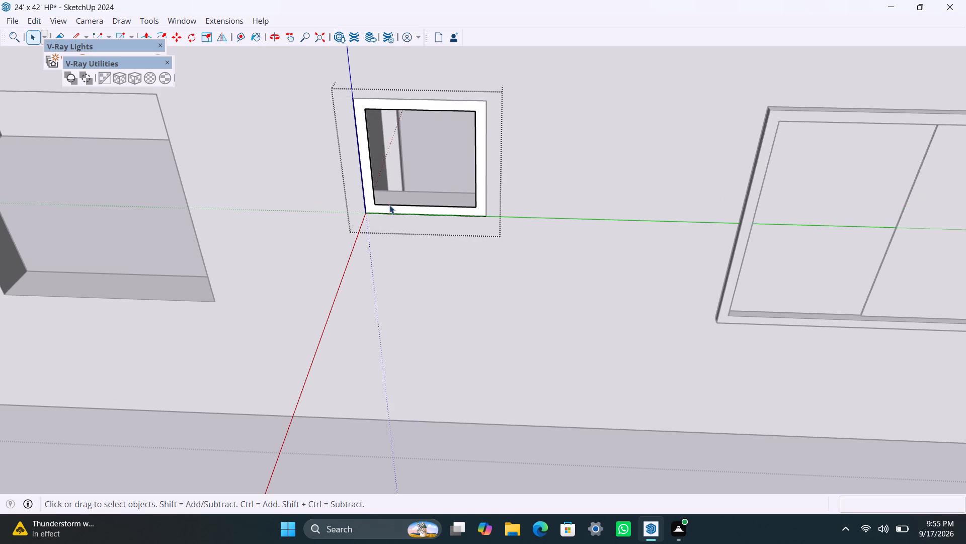
scroll(389, 205, "up", 4)
left_click(370, 173)
key("p")
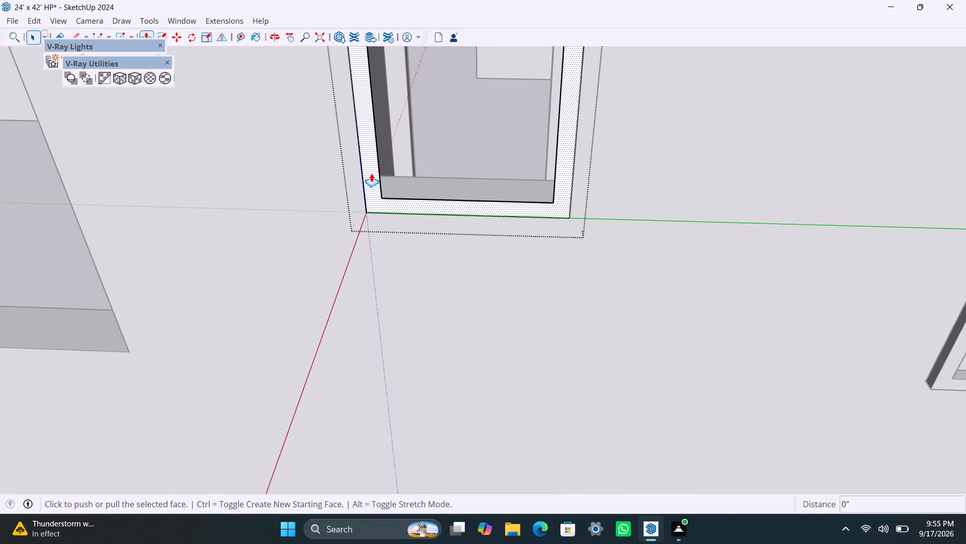
left_click(371, 173)
key("1")
type(".5\"")
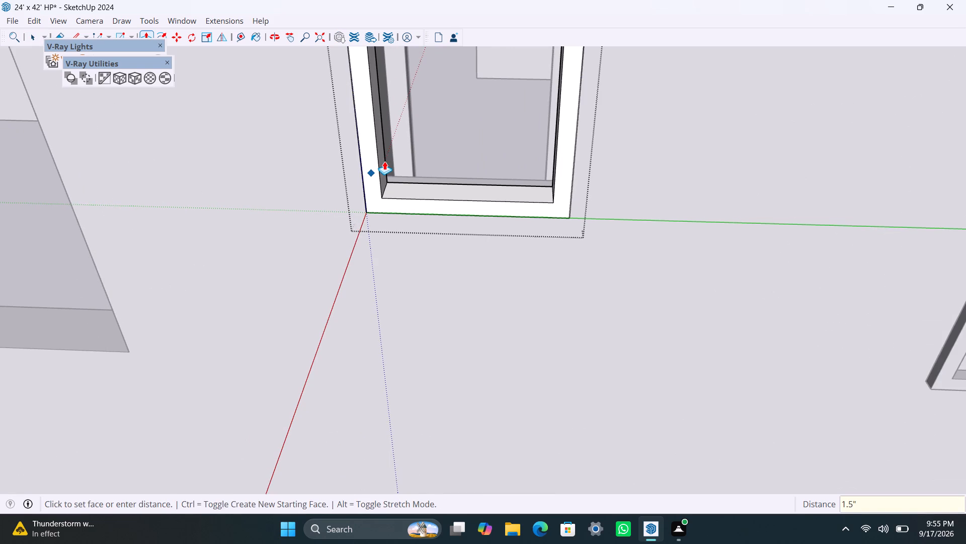
key("Return")
left_click(379, 178)
type("1.5\"")
key("Return")
key("space")
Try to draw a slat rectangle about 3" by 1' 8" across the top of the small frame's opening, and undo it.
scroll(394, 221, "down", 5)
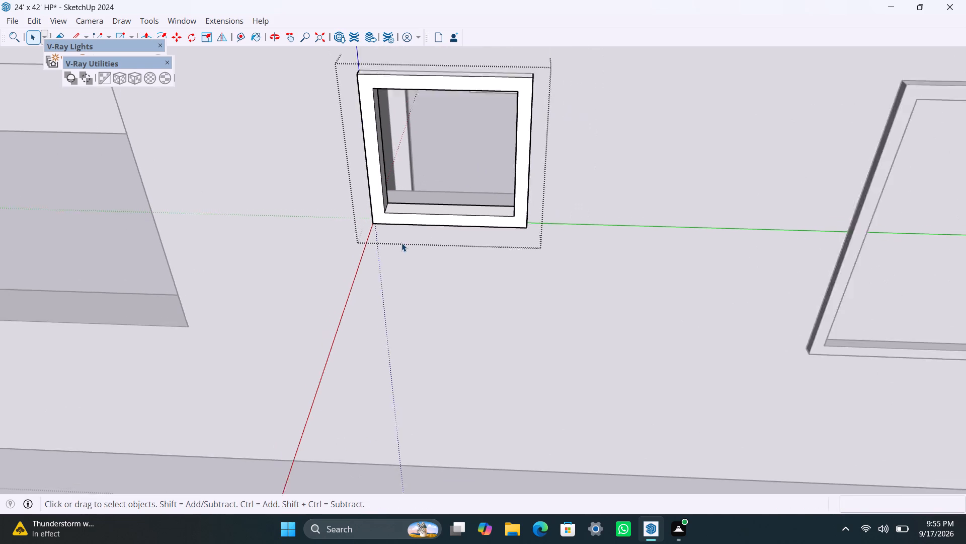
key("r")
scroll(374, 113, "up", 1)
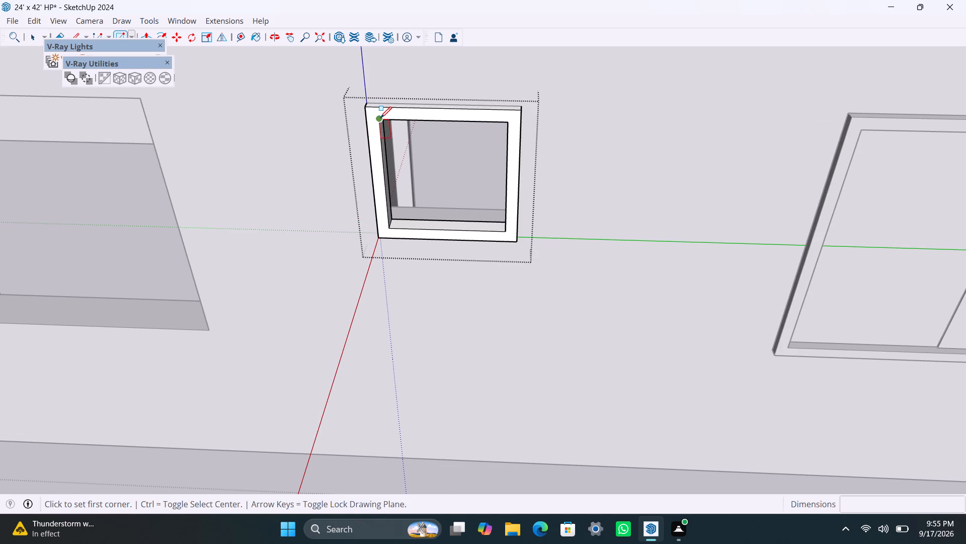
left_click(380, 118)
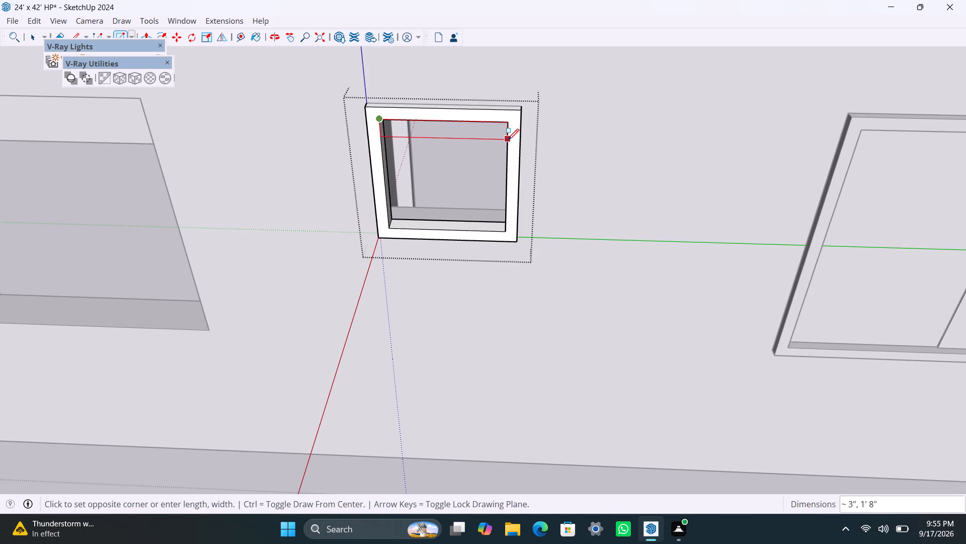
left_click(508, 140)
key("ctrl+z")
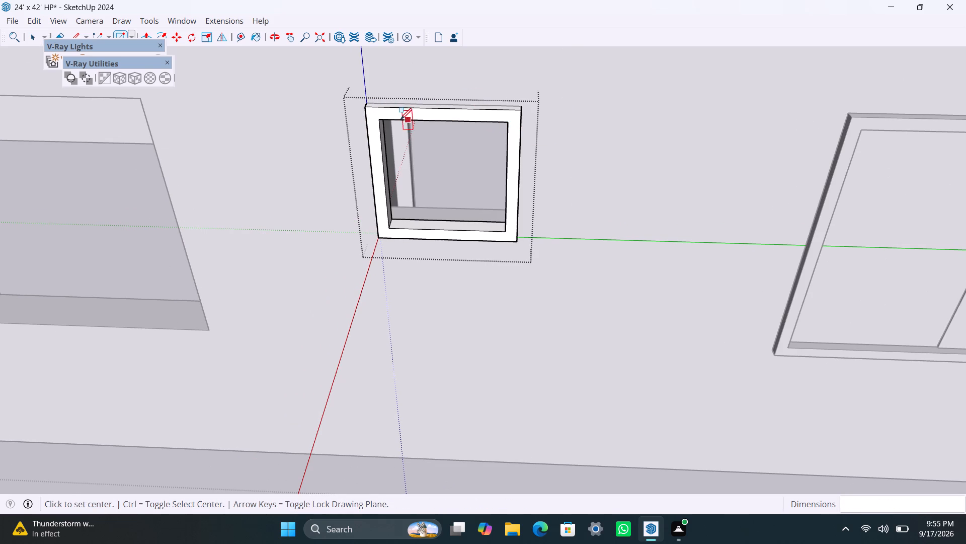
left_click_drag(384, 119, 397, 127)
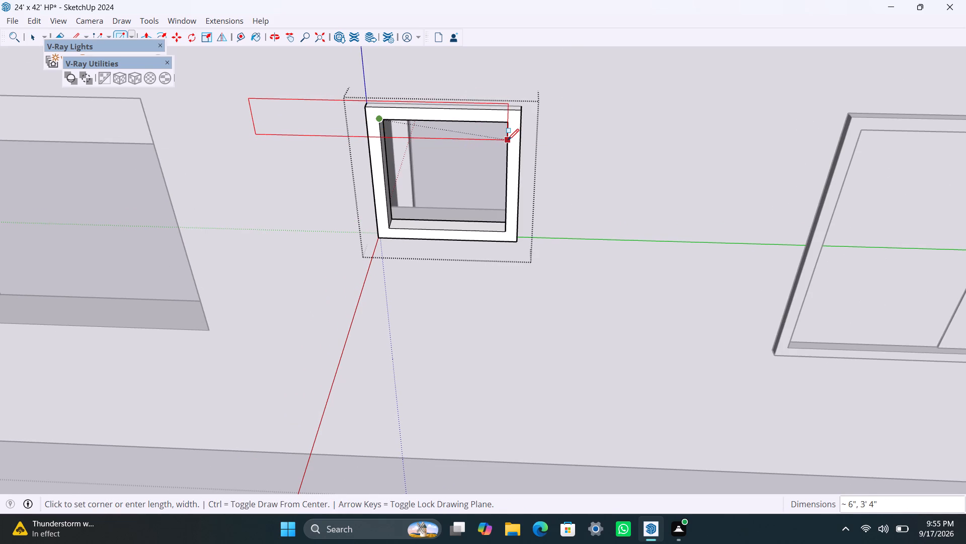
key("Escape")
Draw a 2" high slat rectangle across the top of the small frame's opening and delete the face filling the space below.
key("r")
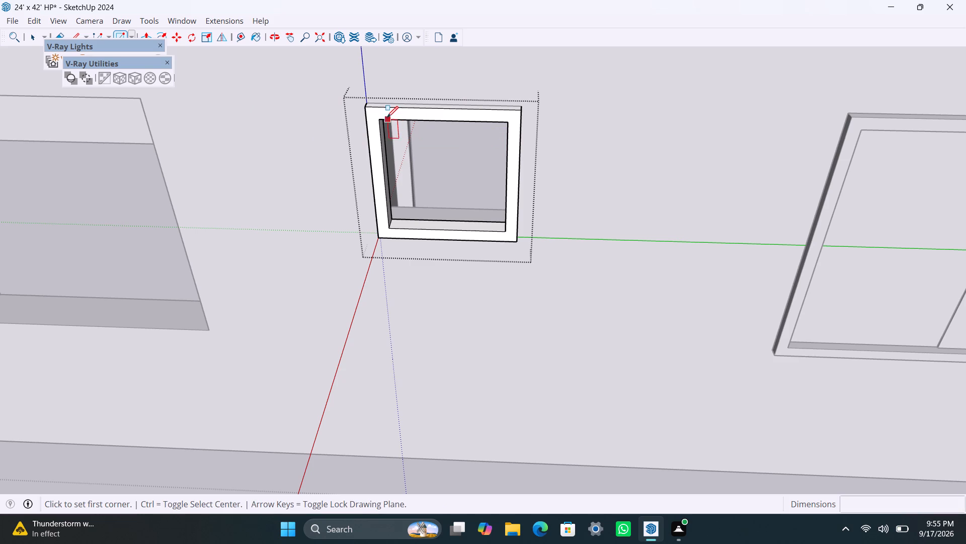
left_click_drag(381, 117, 388, 126)
key("3")
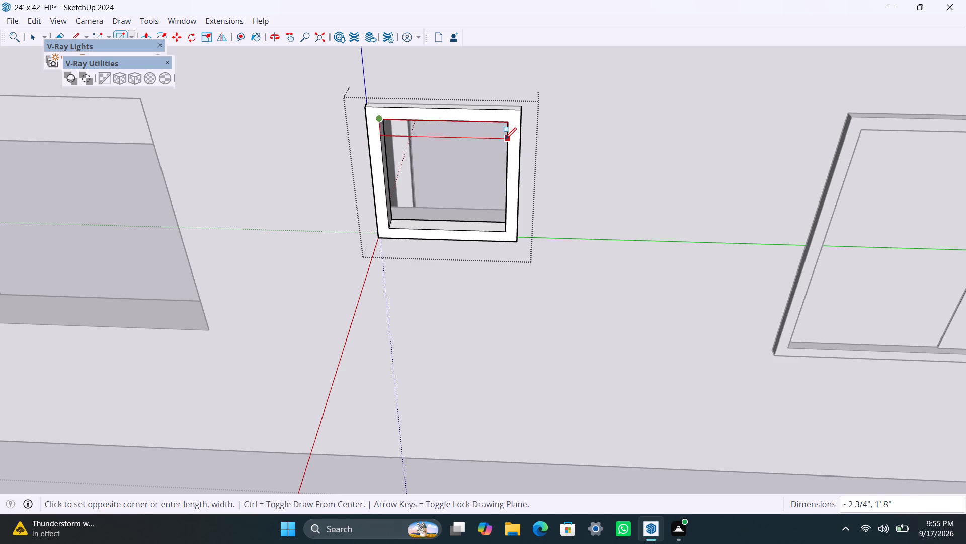
key("BackSpace")
type("2\"")
key("Return")
key("space")
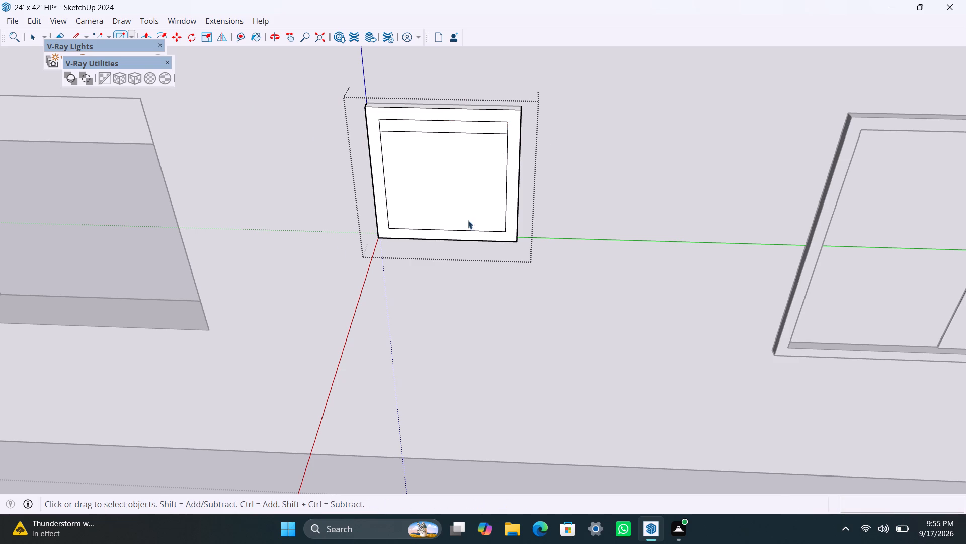
left_click(439, 222)
key("Delete")
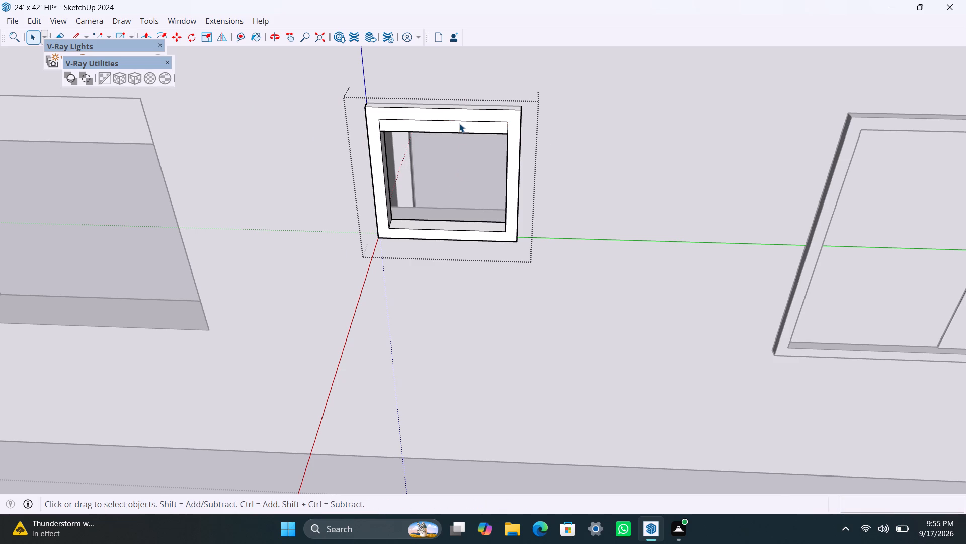
Group the slat face and extrude it 8 mm inside its group.
double_click(459, 123)
right_click(456, 129)
left_click(496, 252)
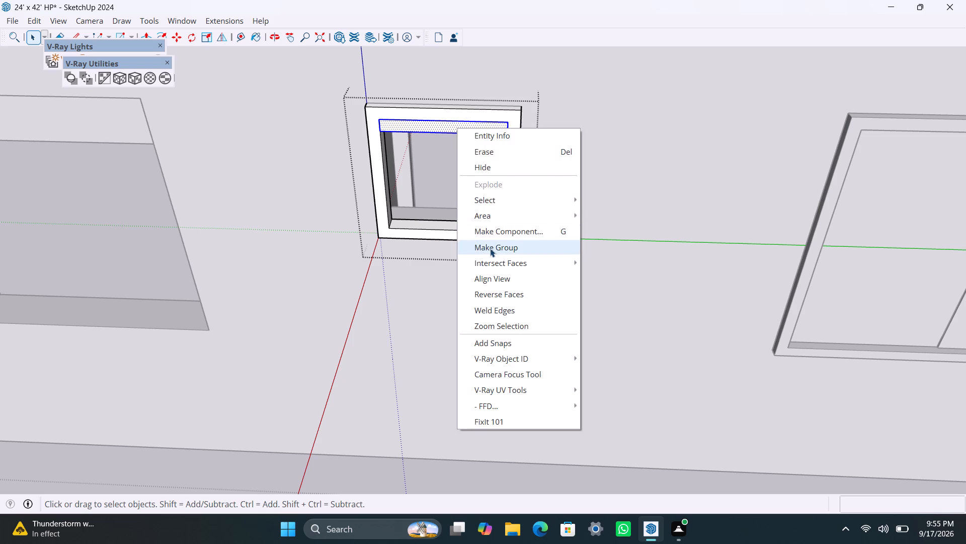
triple_click(475, 127)
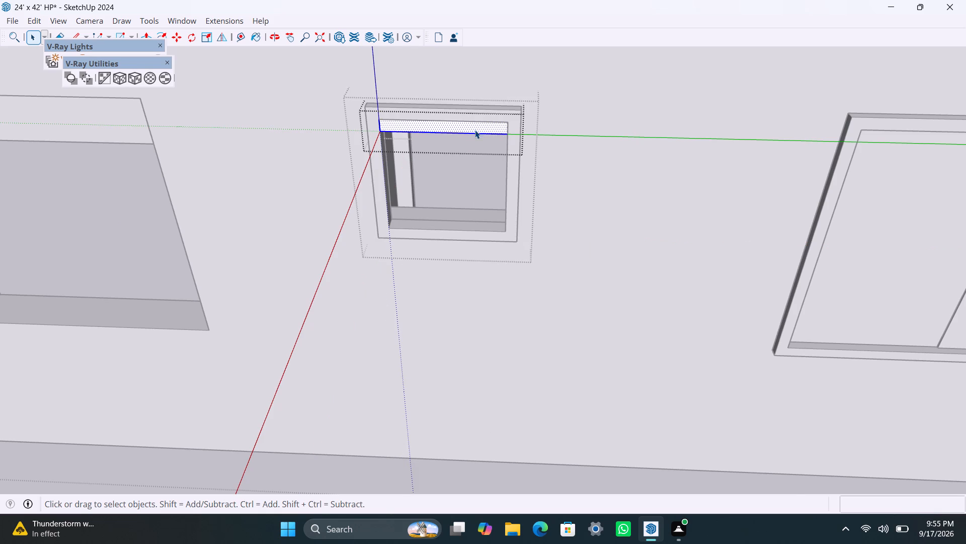
key("p")
left_click_drag(475, 130, 475, 135)
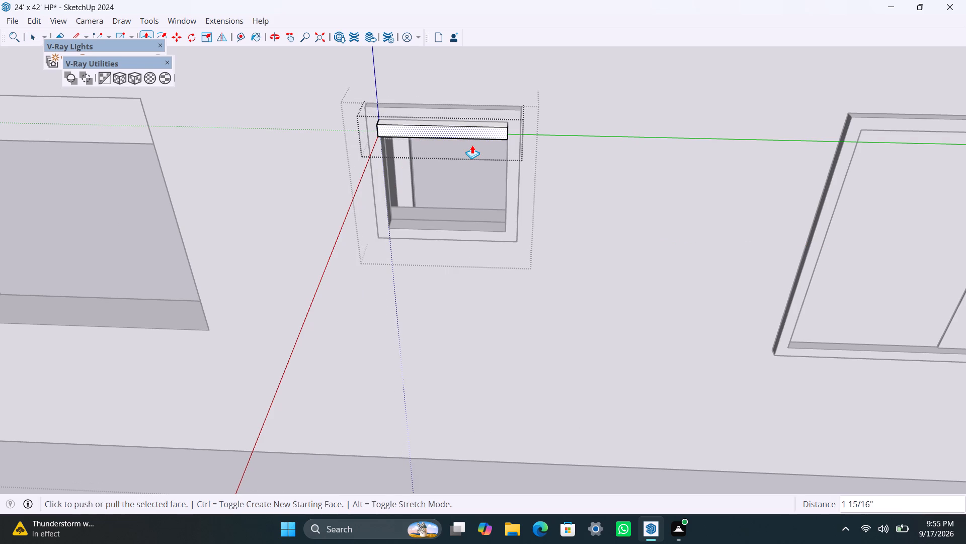
type("8MM")
key("Return")
key("space")
left_click(597, 311)
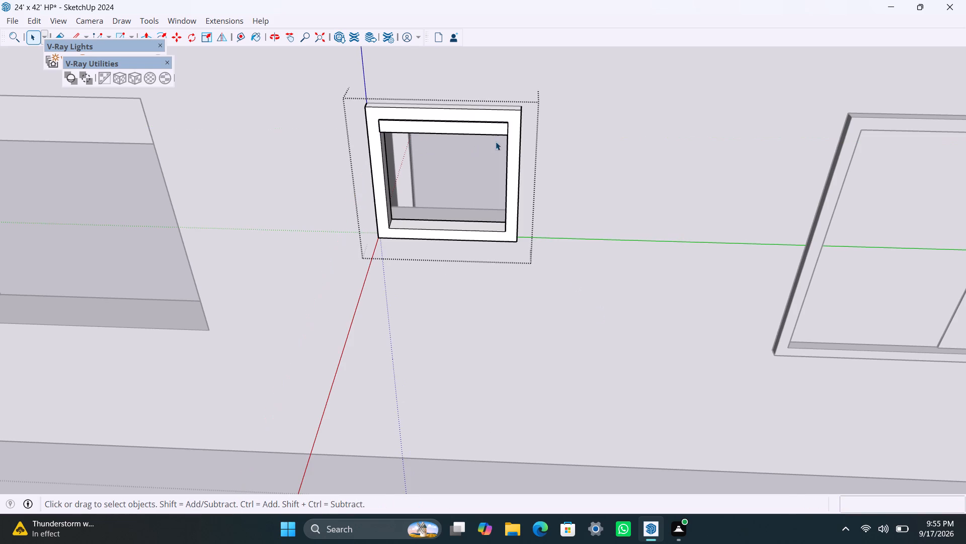
Copy the slat about 1' 6 3/16" down to the frame's bottom, divide the distance into 6 equal copies, and close the group.
left_click(482, 131)
key("m")
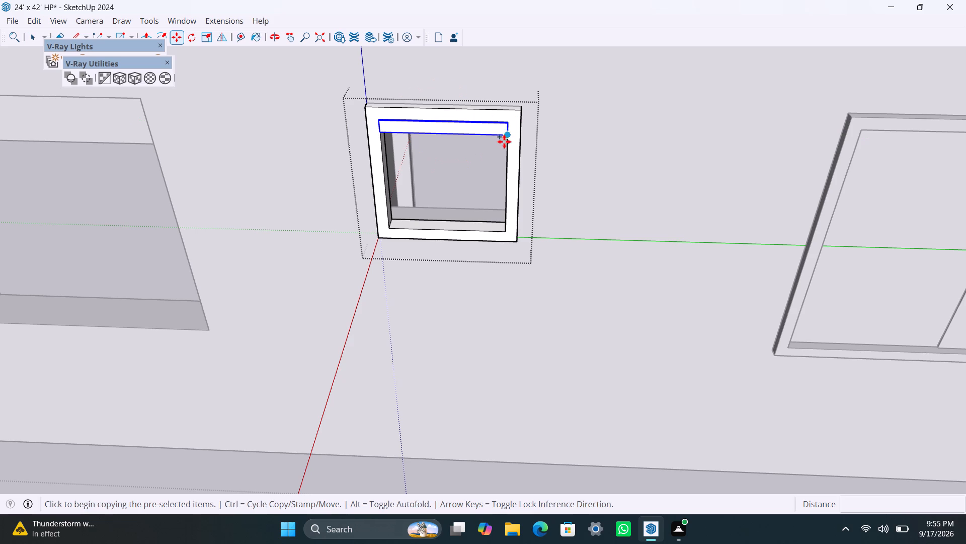
left_click(508, 138)
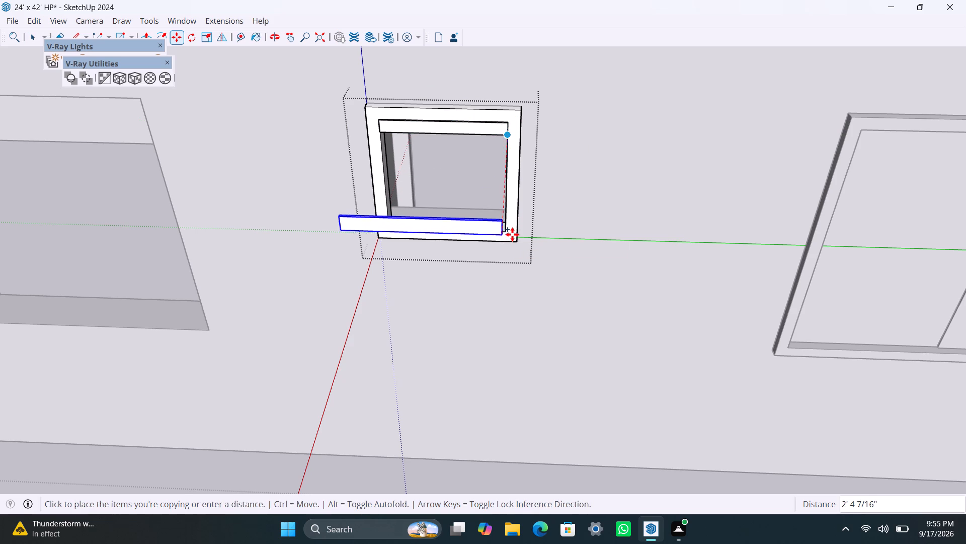
left_click(513, 234)
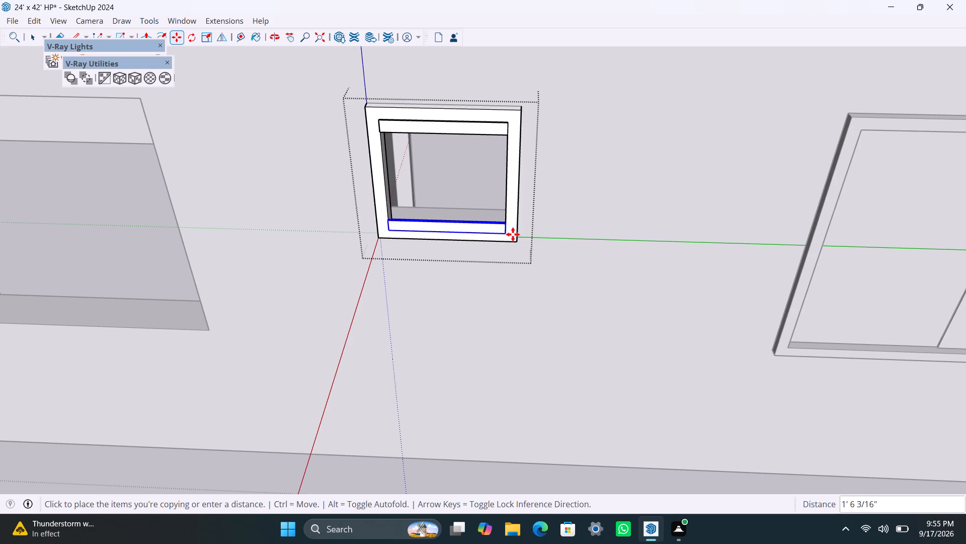
type("/6")
key("Return")
scroll(509, 234, "down", 6)
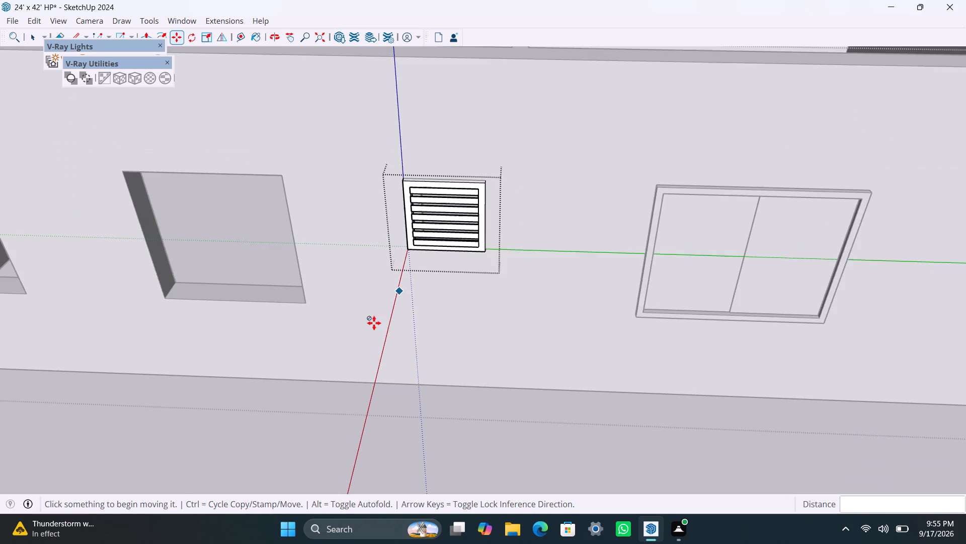
middle_click_drag(383, 325, 539, 326)
key("space")
left_click(346, 388)
Draw a 4' x 4' rectangle over the opening beside the louvered frame, make it a group, and open it.
middle_click_drag(354, 329, 366, 364, "shift")
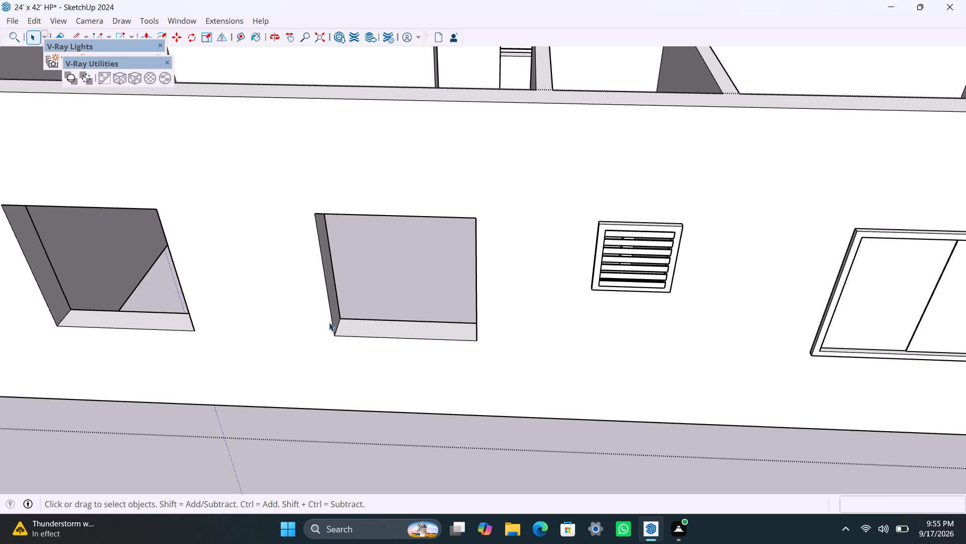
key("r")
left_click_drag(316, 214, 316, 216)
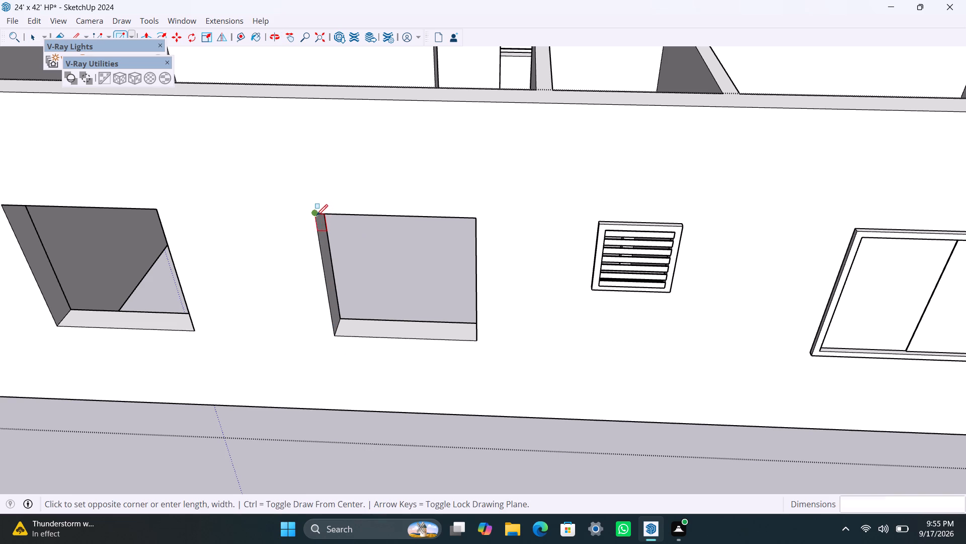
left_click_drag(316, 216, 316, 220)
left_click(472, 339)
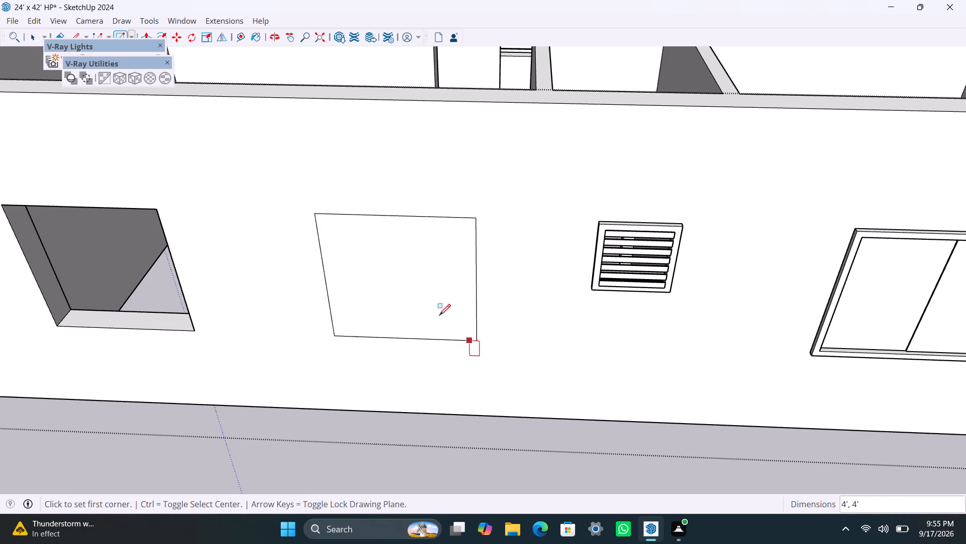
key("space")
double_click(422, 305)
right_click(422, 305)
left_click(505, 127)
triple_click(357, 273)
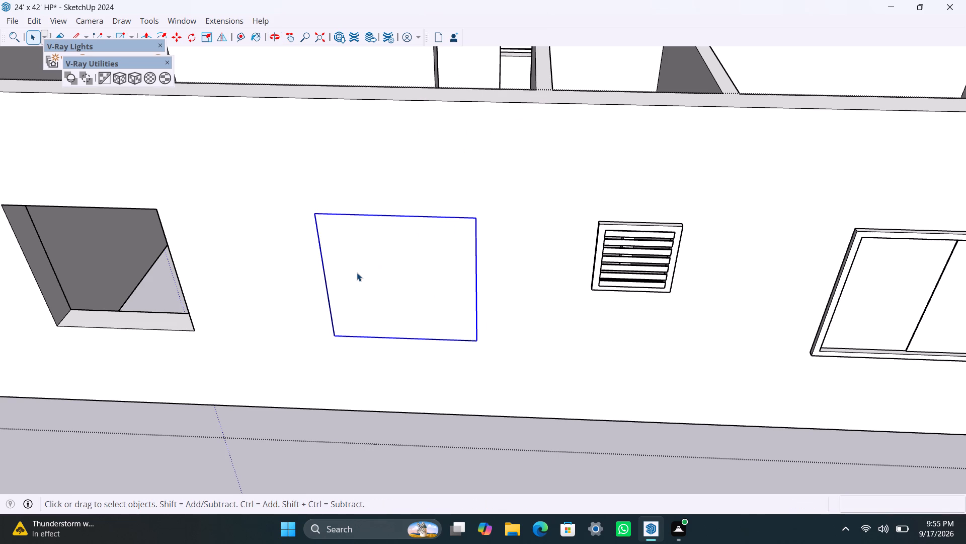
double_click(359, 271)
Offset the 4' x 4' rectangle inward by 2" and delete the inner face to leave a frame outline.
key("f")
left_click(345, 262)
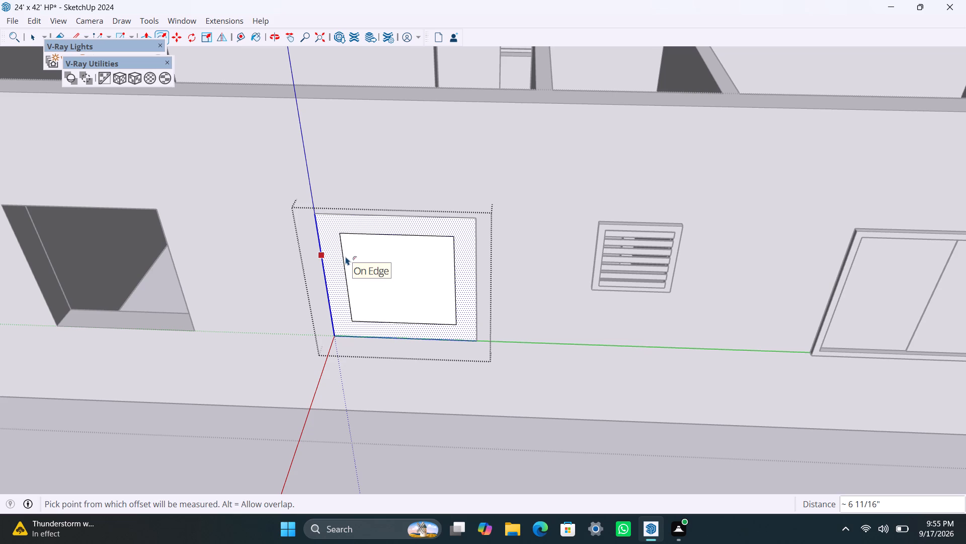
type("2\"")
key("Return")
key("space")
left_click(387, 263)
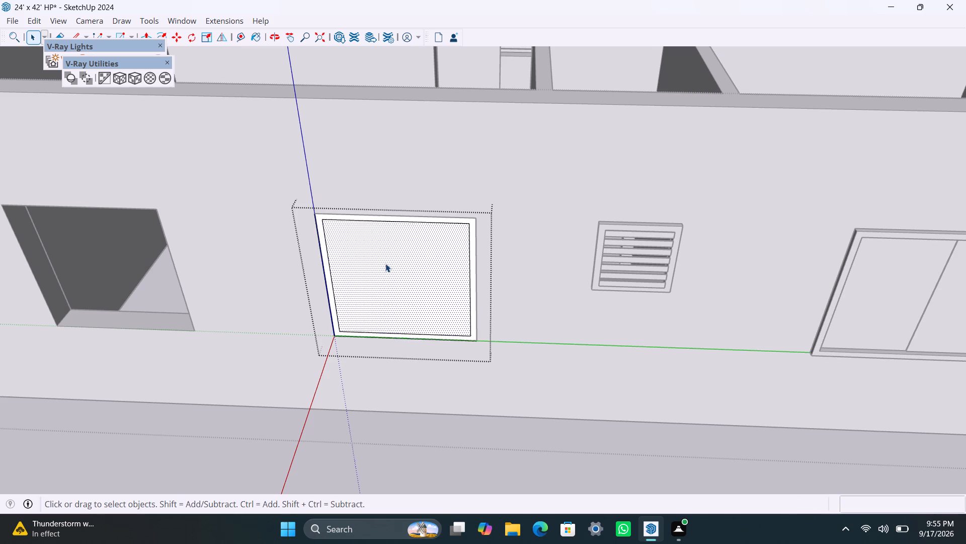
key("Delete")
Extrude the 4' x 4' window's frame face 1.5".
scroll(337, 319, "up", 6)
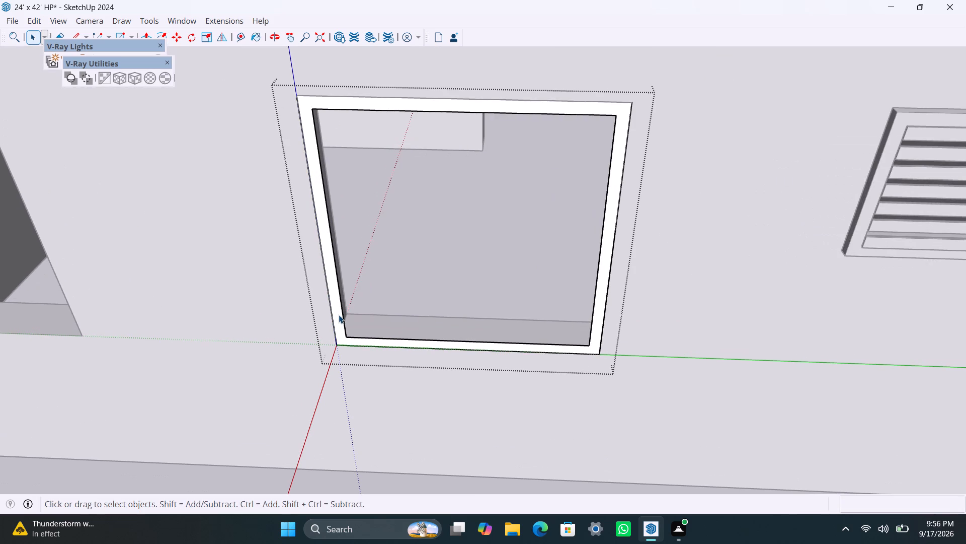
left_click(339, 315)
key("p")
left_click(341, 321)
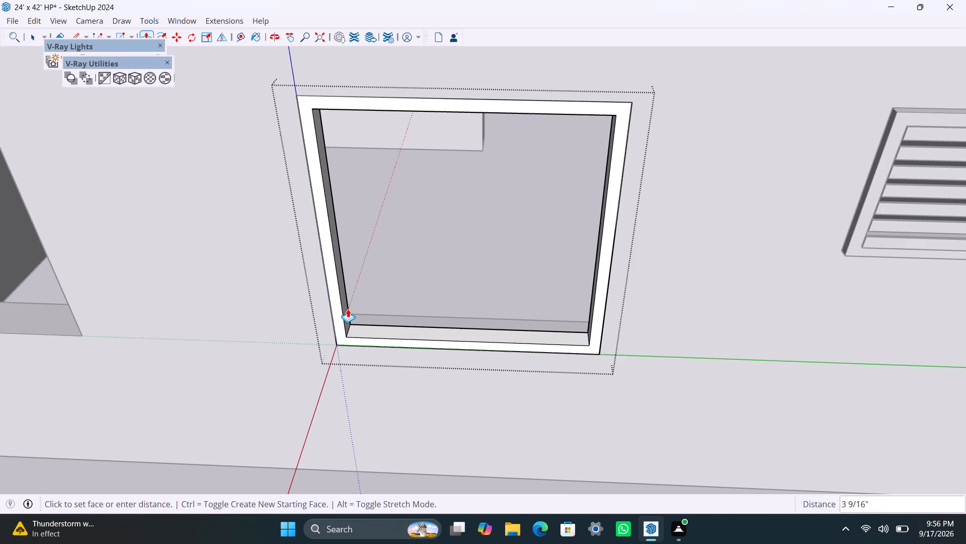
type("1.5\"")
key("Return")
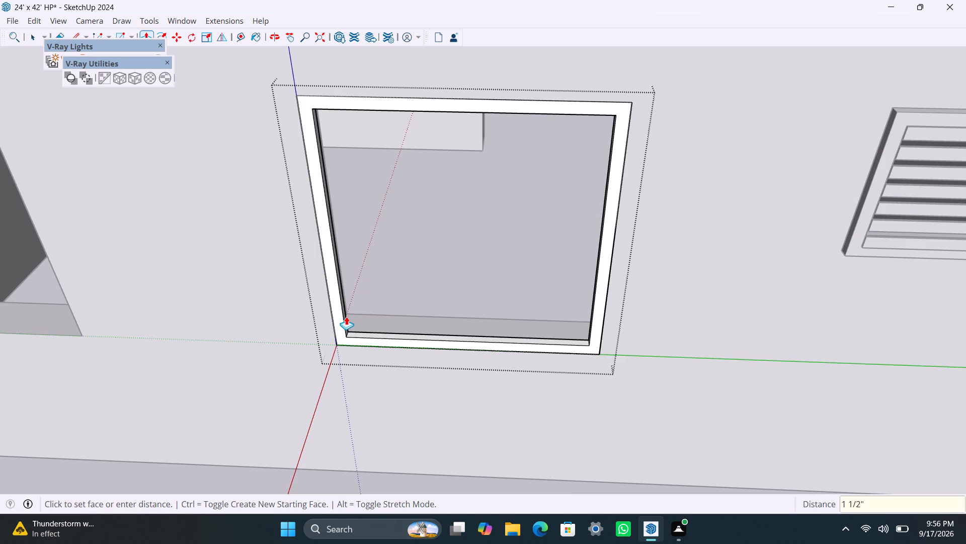
Extrude the 4' x 4' window's frame face another 1.5".
left_click(344, 328)
type("1.5\"")
key("Return")
key("space")
Draw a 3' 8" high rectangle over one half of the frame's inner opening and delete the face filling the other half.
key("r")
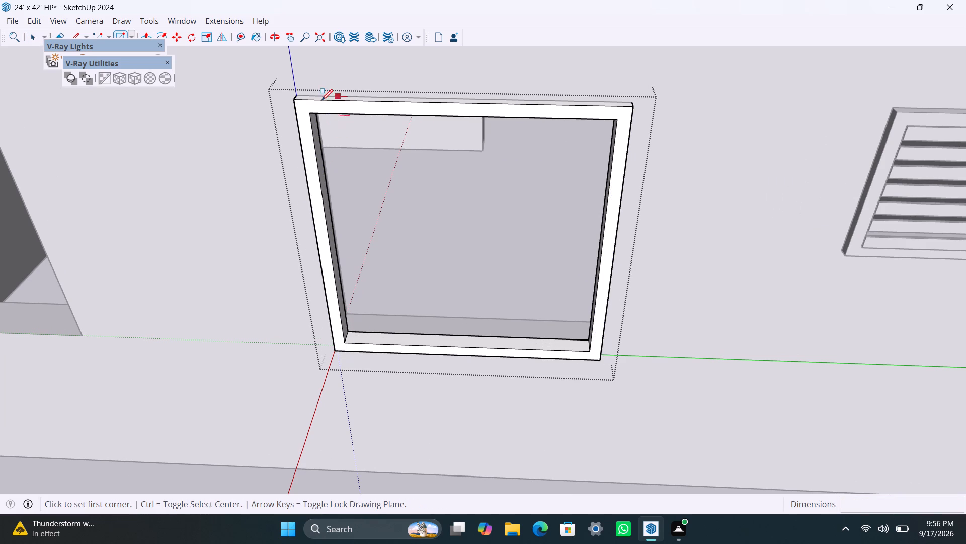
left_click_drag(310, 114, 312, 120)
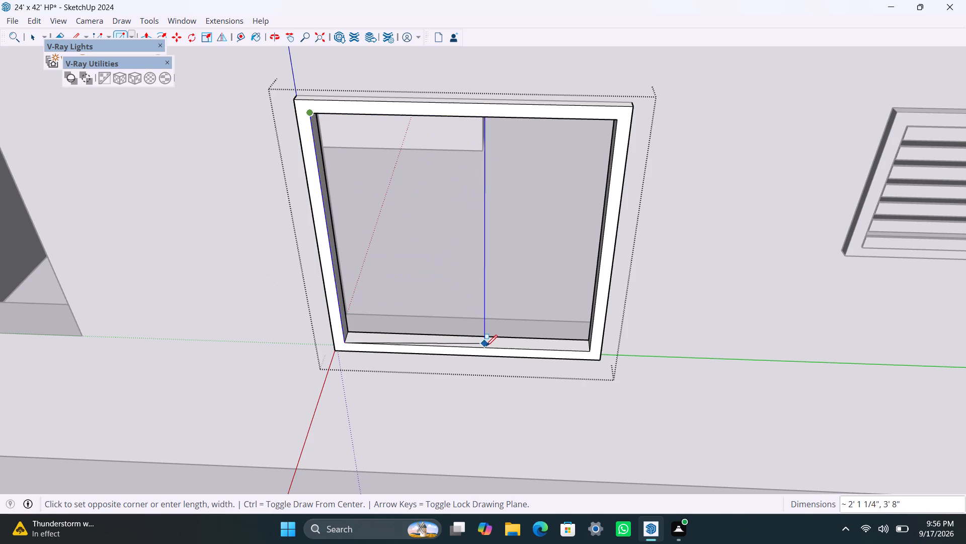
left_click(470, 346)
key("space")
left_click(529, 329)
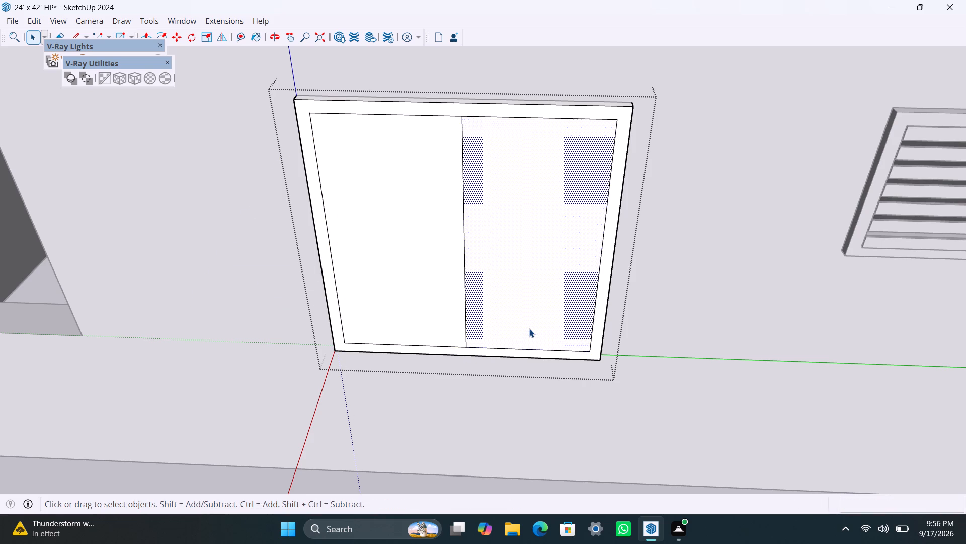
key("Delete")
Make the half-width face a group, extrude it 8 mm into a sliding pane, and close the pane group.
double_click(427, 318)
right_click(427, 318)
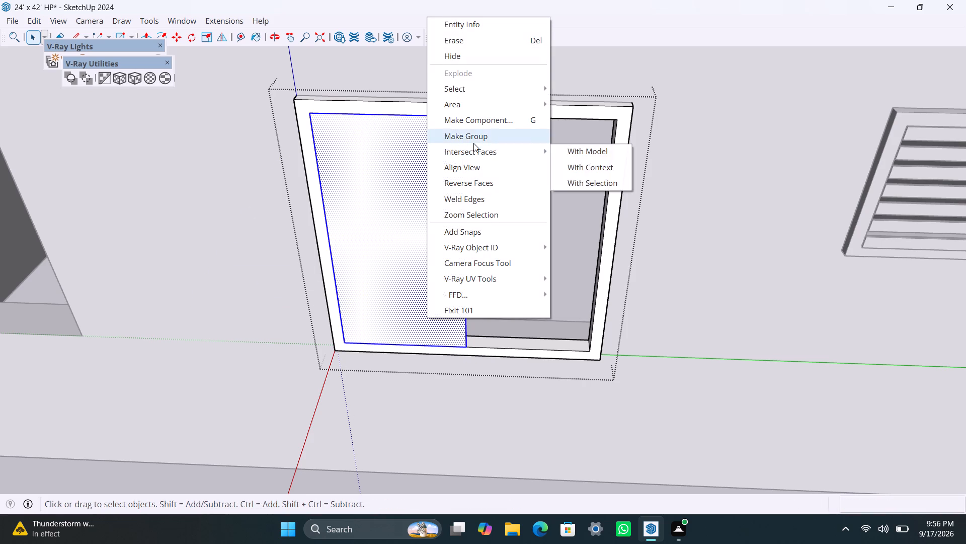
left_click(473, 143)
triple_click(408, 291)
key("p")
left_click(407, 292)
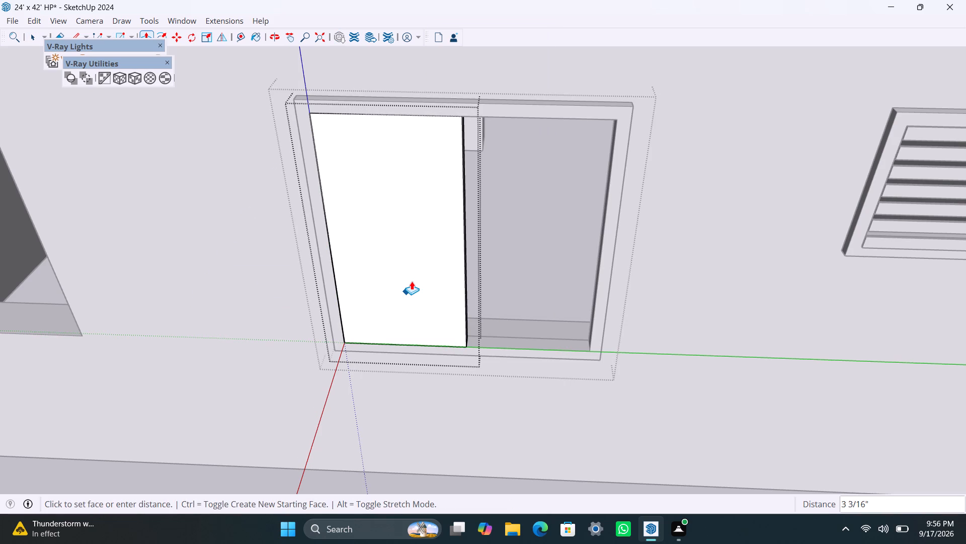
type("8MM")
key("Return")
key("space")
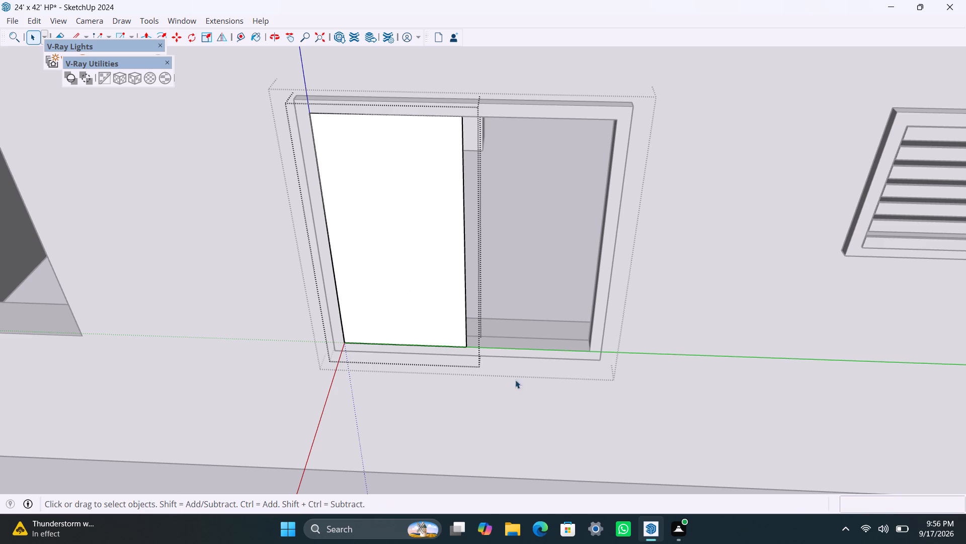
left_click(571, 418)
Move the pane 1 1/2" back into the depth of the window frame.
scroll(470, 358, "up", 3)
middle_click_drag(474, 344, 412, 353)
scroll(432, 347, "up", 3)
left_click(441, 330)
scroll(445, 329, "up", 3)
key("m")
left_click(472, 339)
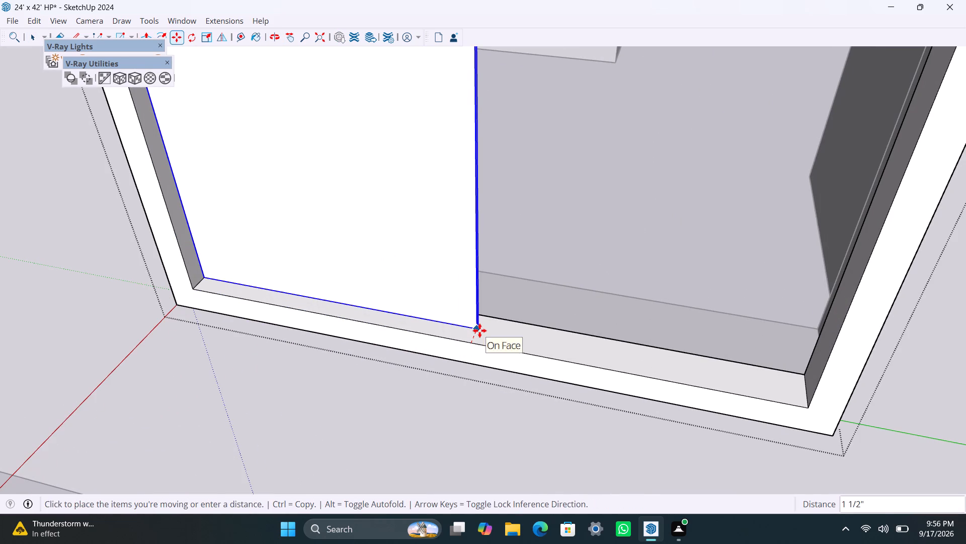
left_click(479, 330)
Copy the pane about 1' 10" into the frame's other half, set it back about 1 3/16" to meet the first, and close the group.
left_click(479, 330)
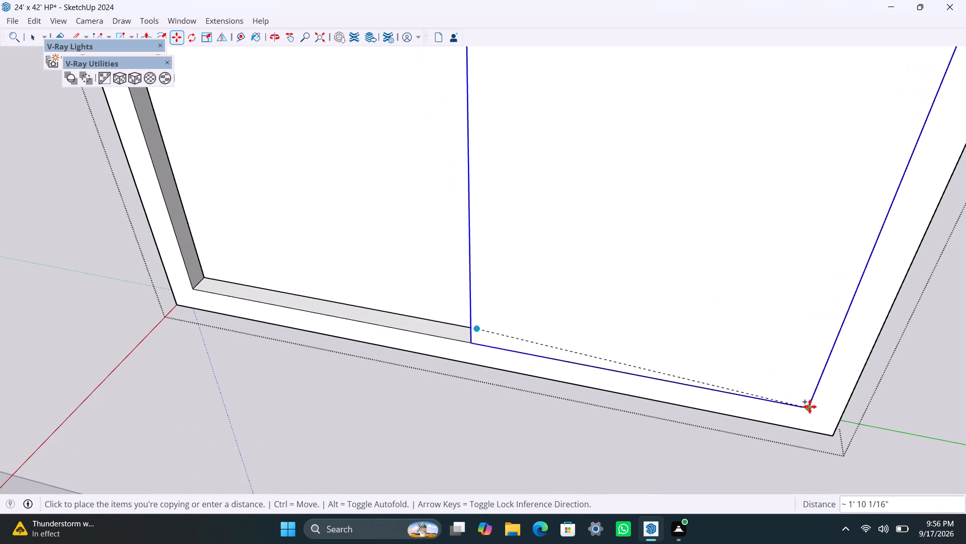
left_click_drag(811, 406, 805, 405)
scroll(538, 358, "up", 3)
middle_click_drag(439, 333, 756, 394)
scroll(756, 394, "up", 6)
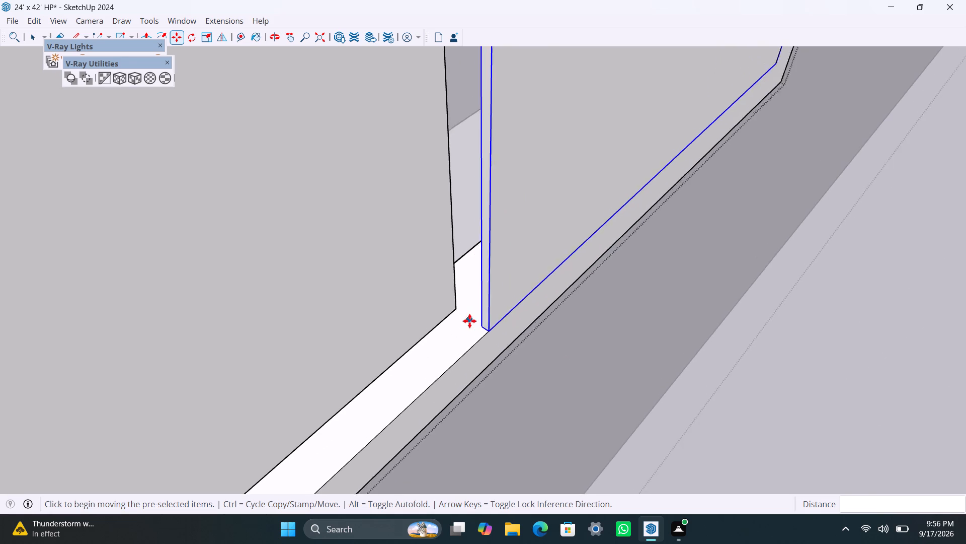
scroll(469, 321, "up", 3)
left_click(487, 325)
left_click(450, 298)
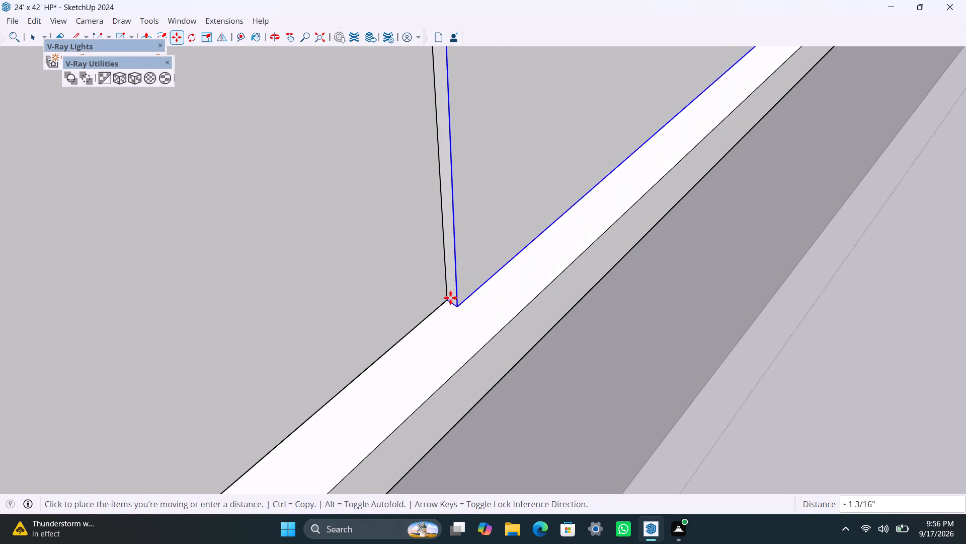
scroll(437, 292, "down", 20)
scroll(437, 292, "down", 20)
scroll(437, 292, "down", 2)
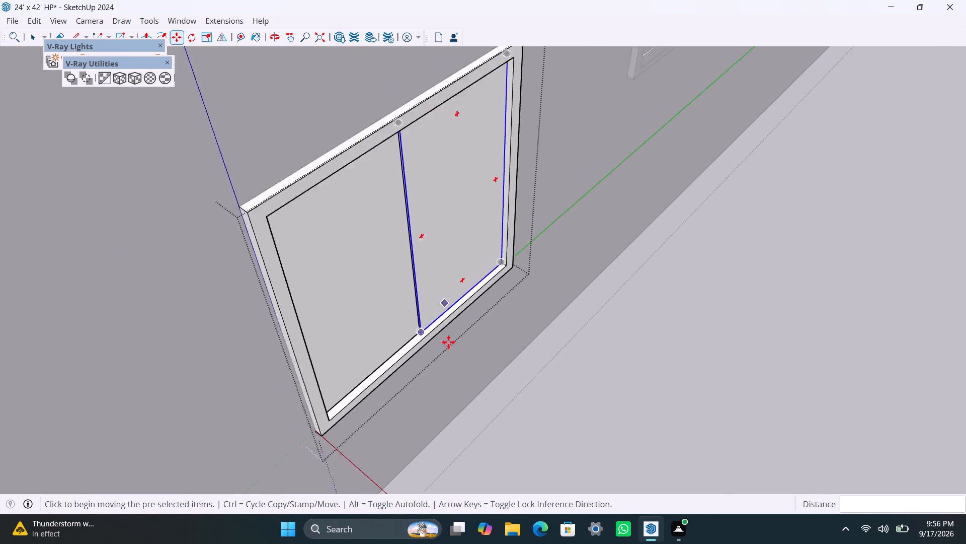
left_click(550, 366)
key("space")
left_click(532, 407)
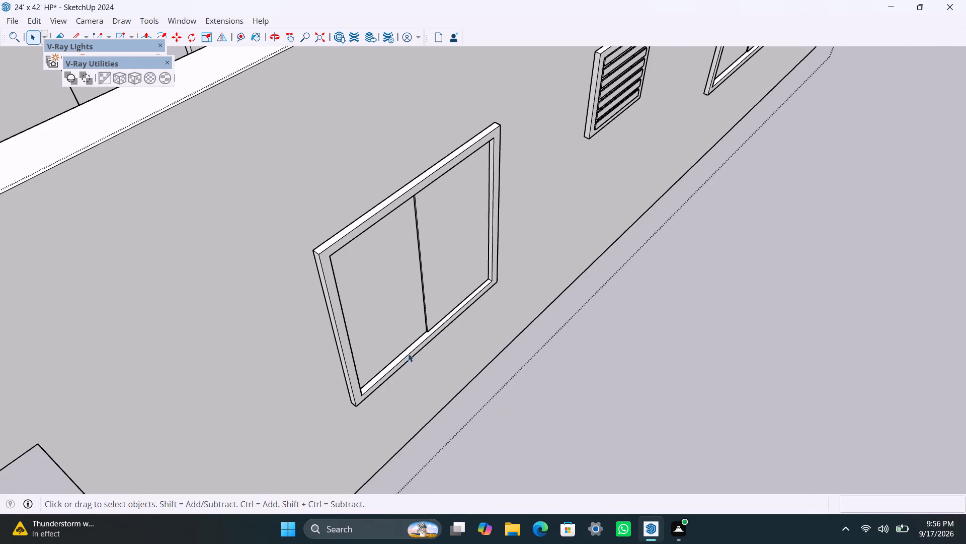
Draw a 4' x 4' rectangle over the next open window opening along the wall, make it a group, and open it.
scroll(416, 360, "down", 6)
middle_click_drag(427, 373, 617, 277)
scroll(584, 361, "up", 2)
middle_click_drag(549, 390, 301, 317)
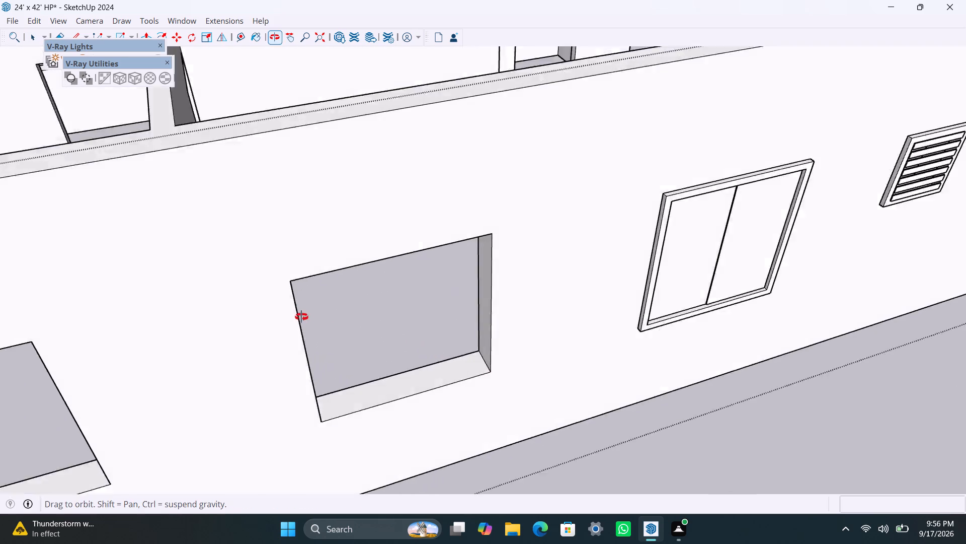
middle_click_drag(301, 317, 269, 304)
key("r")
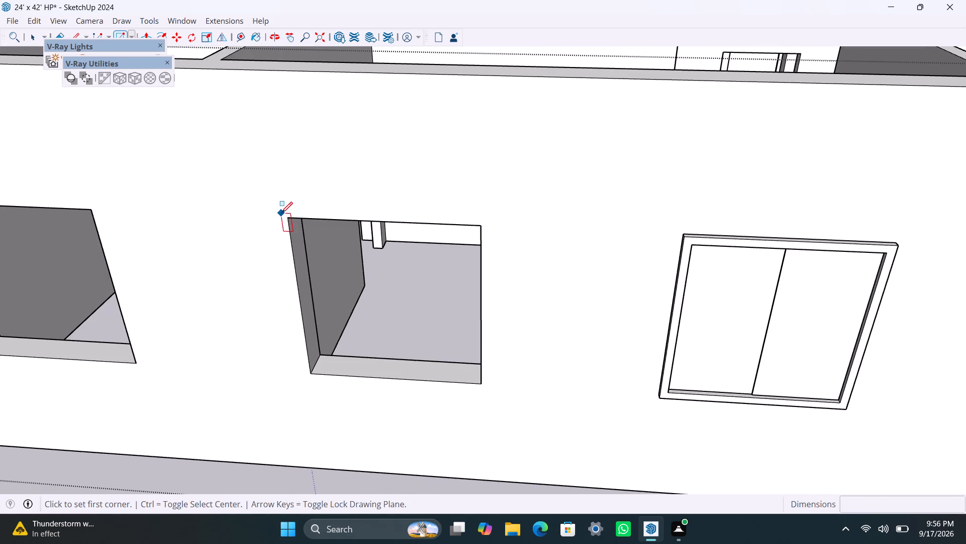
left_click_drag(292, 220, 293, 228)
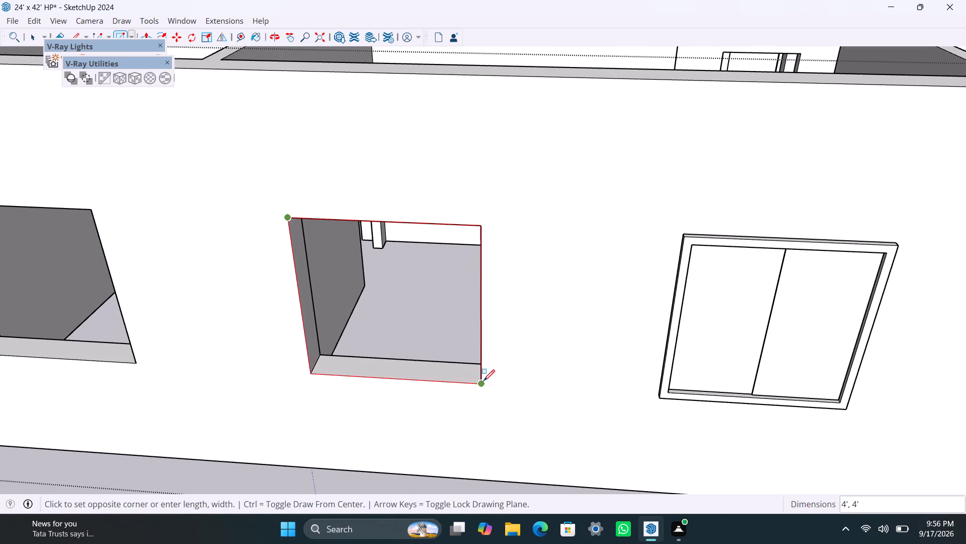
left_click(483, 381)
key("space")
double_click(445, 341)
right_click(445, 341)
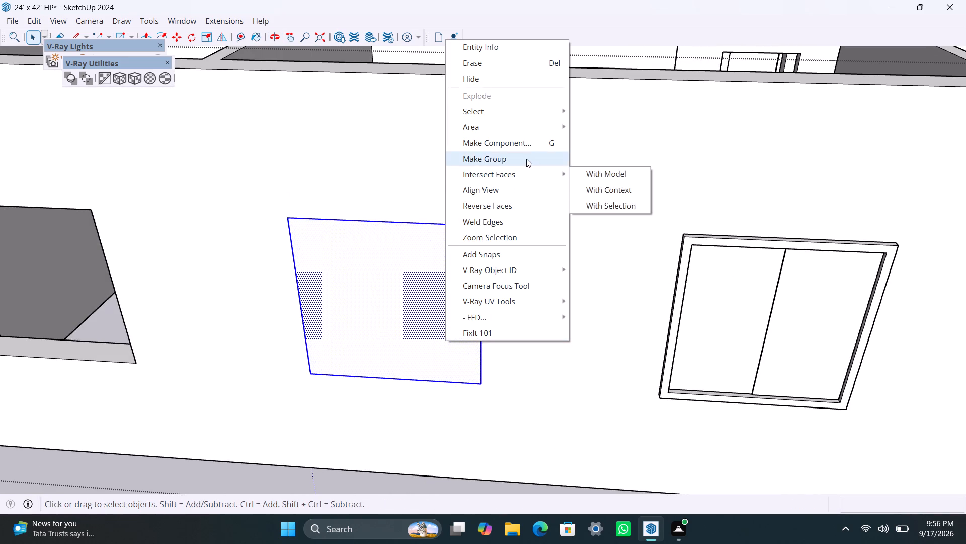
left_click(526, 158)
double_click(352, 298)
Offset the 4' x 4' rectangle inward by 2" and delete the inner face to leave a frame outline.
left_click(348, 293)
key("f")
left_click_drag(325, 289, 325, 284)
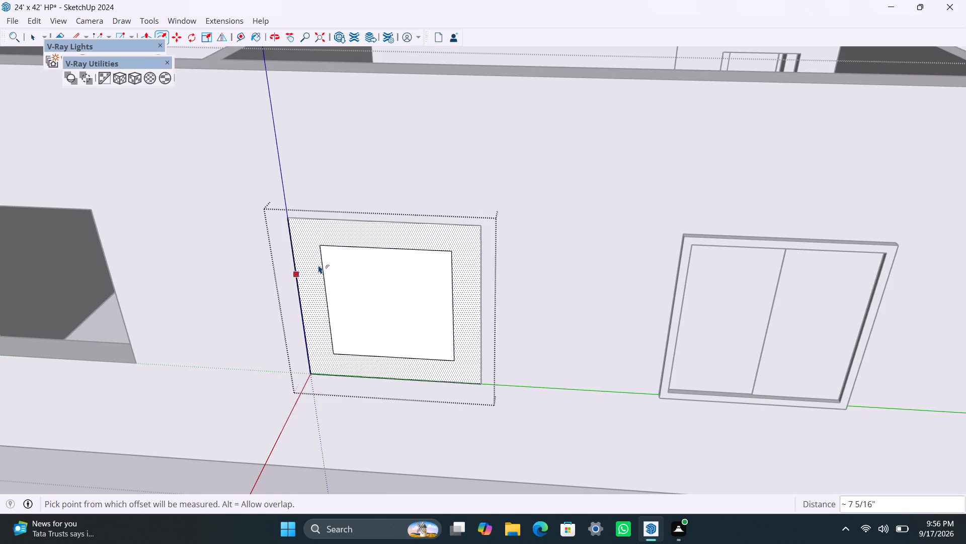
type("2\"")
key("Return")
key("space")
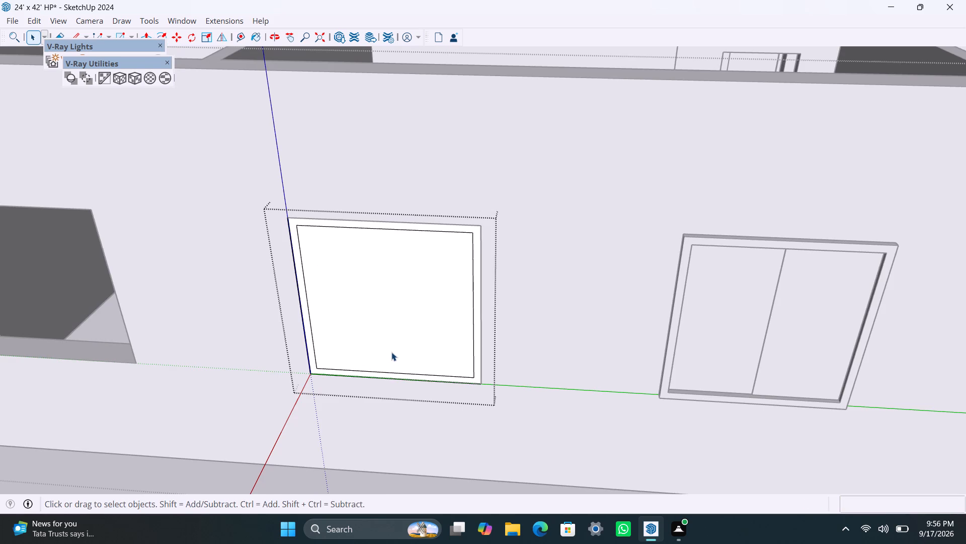
left_click(395, 343)
key("Delete")
Extrude the second 4' x 4' window's frame face 1.5", followed by another 1.5".
scroll(344, 349, "up", 4)
left_click(309, 368)
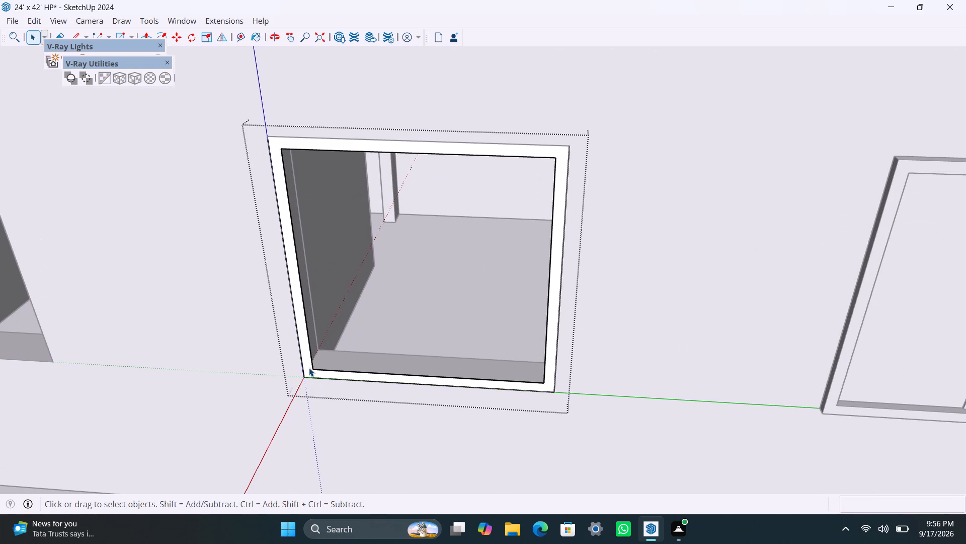
key("p")
left_click(309, 368)
type("1.5\"")
key("Return")
left_click(311, 365)
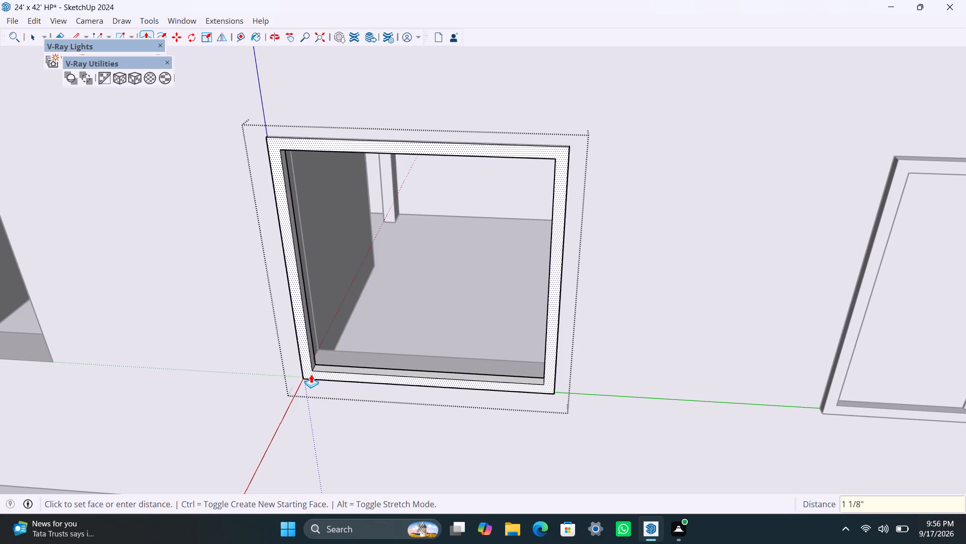
type("1.5\"")
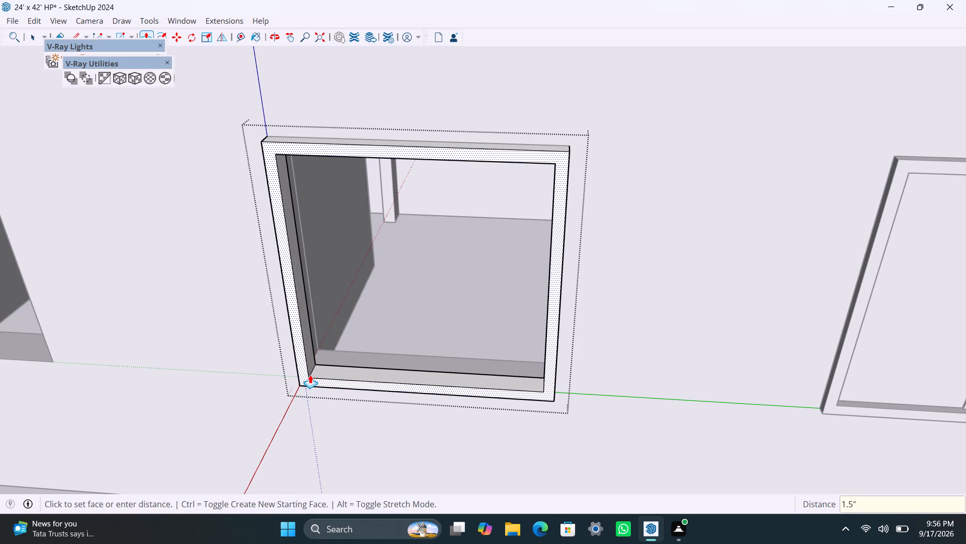
key("Return")
key("space")
Draw a 3' 8" high rectangle over half of the second frame's inner opening and delete the face in the other half.
key("r")
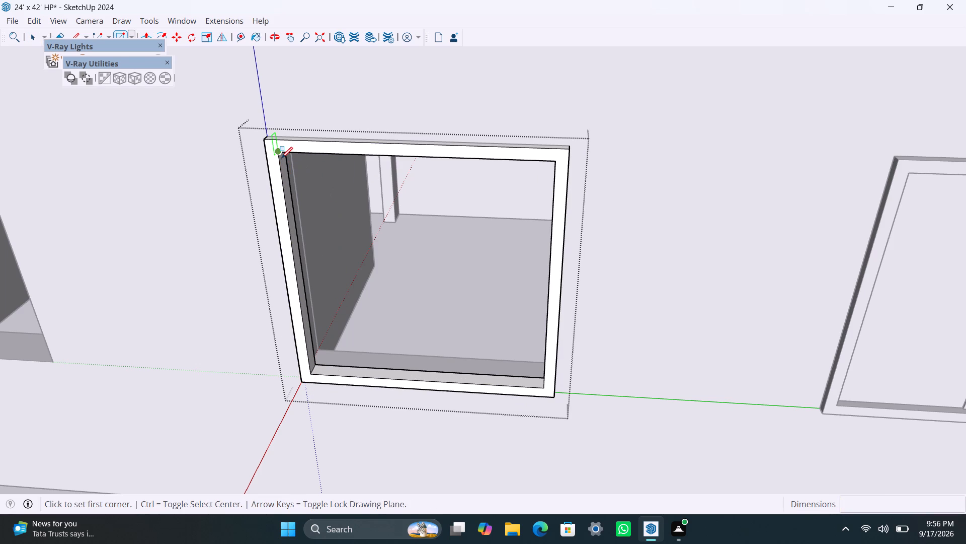
left_click(281, 158)
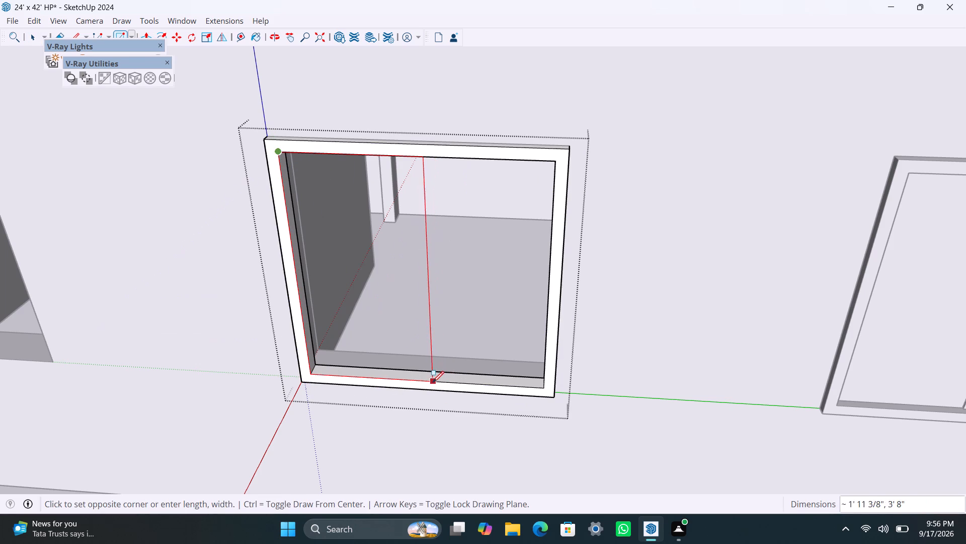
left_click(420, 378)
key("space")
left_click(474, 357)
key("Delete")
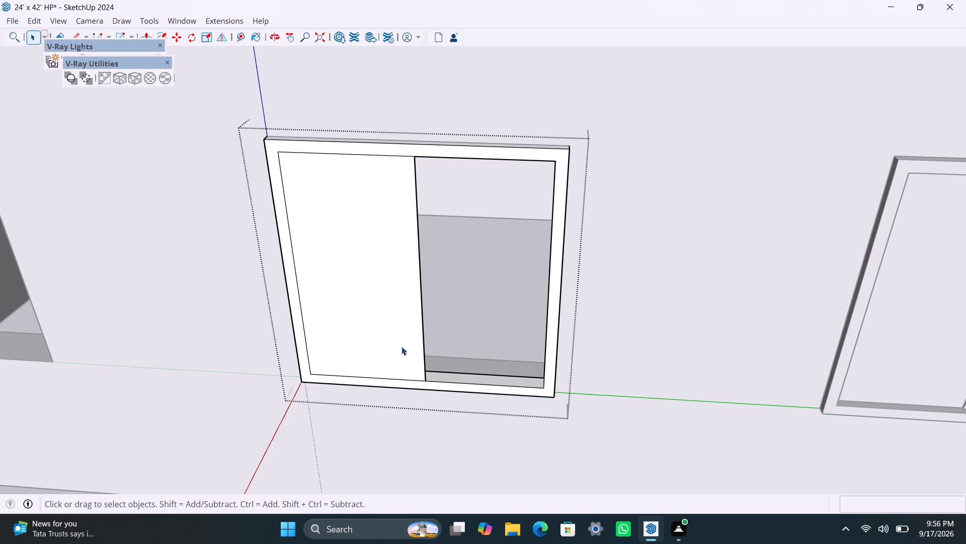
Make the second window's half-width face a group, extrude it 8 mm into a pane, and close the pane group.
double_click(401, 347)
right_click(400, 347)
left_click(438, 161)
triple_click(382, 274)
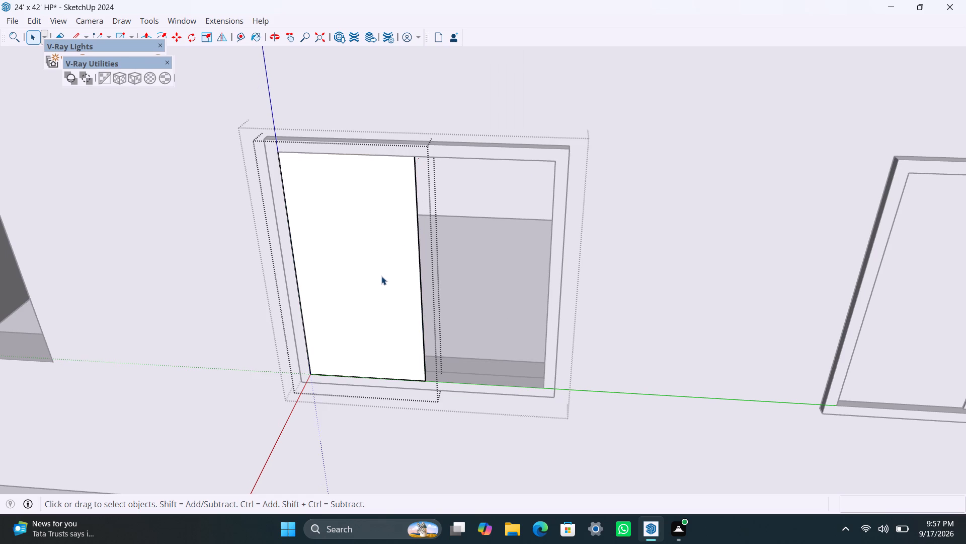
key("p")
left_click(381, 276)
type("8MM")
key("Return")
key("space")
left_click(510, 430)
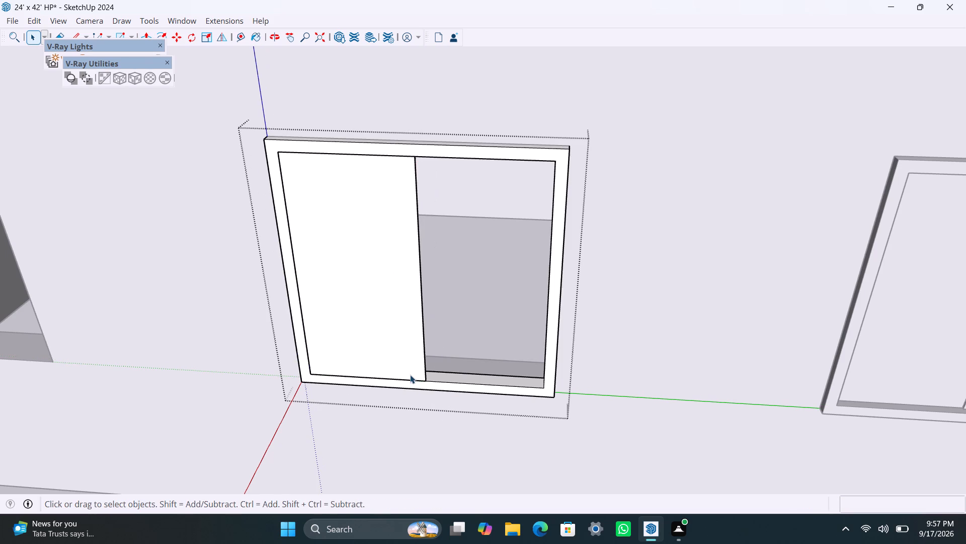
Move the second window's pane back into the depth of its frame.
left_click(410, 375)
scroll(414, 376, "up", 2)
key("m")
left_click(431, 379)
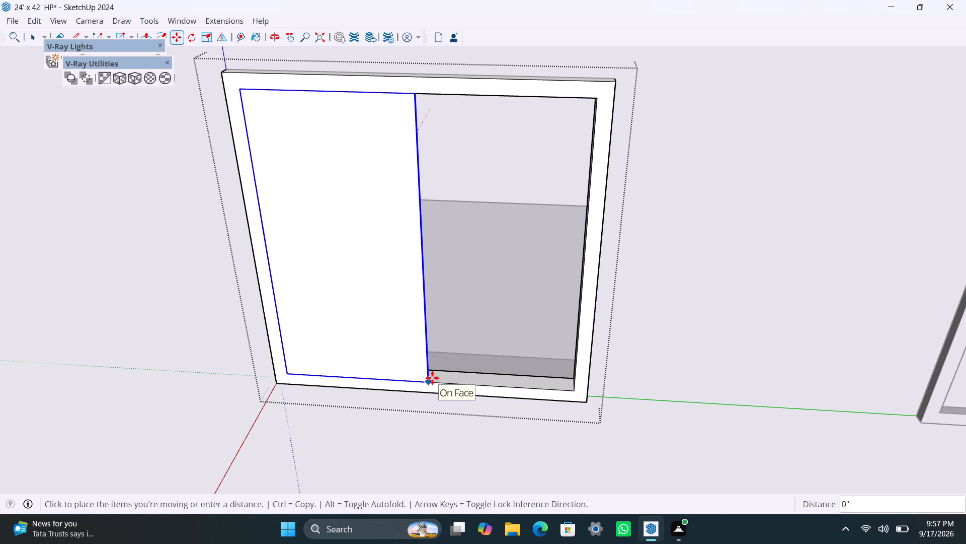
left_click(432, 375)
Copy the pane across to the frame's far lower corner, set it back about 1 5/8" to meet the first, and close the group.
left_click(432, 375)
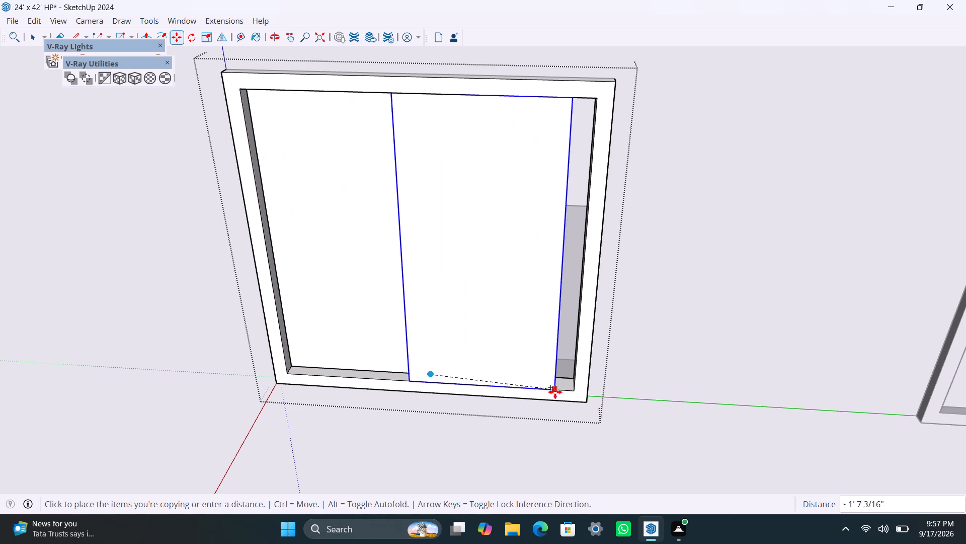
left_click(572, 393)
scroll(443, 391, "up", 4)
middle_click_drag(408, 391, 616, 445)
scroll(467, 403, "up", 3)
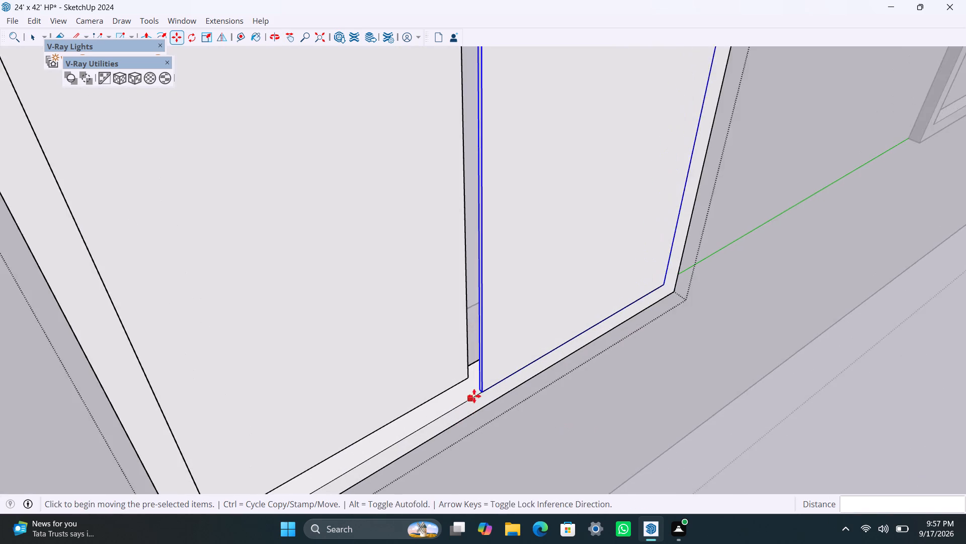
scroll(474, 396, "up", 10)
left_click(480, 388)
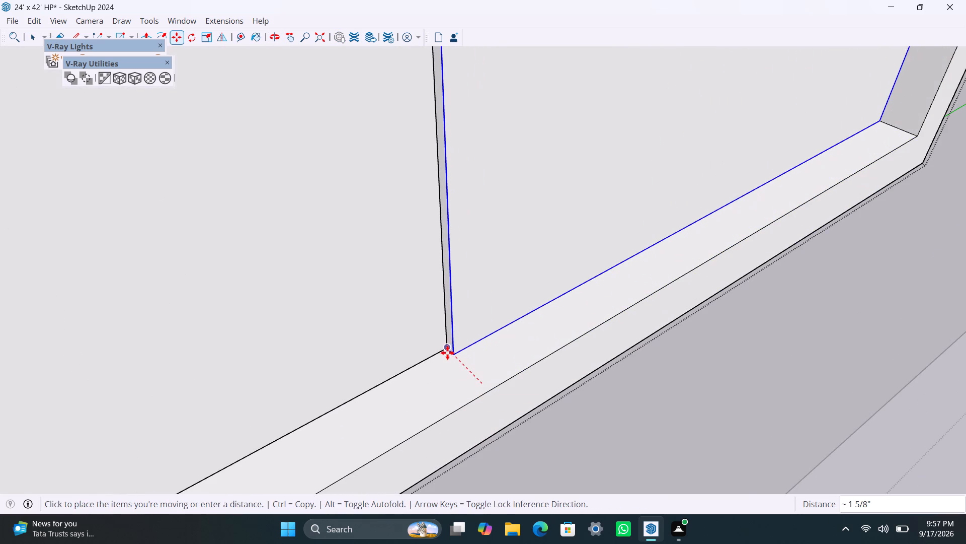
left_click(447, 353)
scroll(412, 298, "down", 20)
scroll(412, 298, "down", 13)
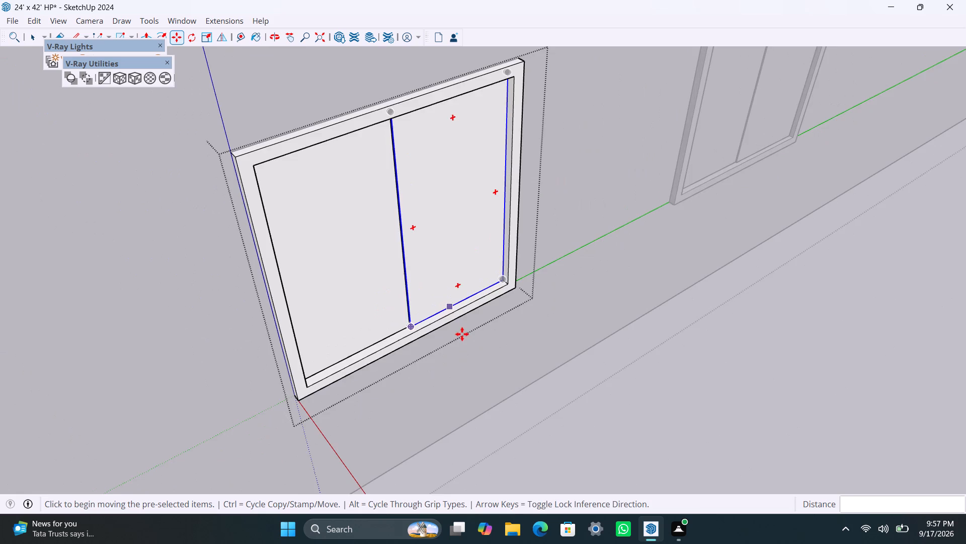
scroll(462, 334, "down", 9)
key("space")
left_click(533, 386)
Draw a 4' x 4' rectangle over the last open window opening near the wall's end, make it a group, and open it.
scroll(393, 395, "down", 2)
middle_click_drag(393, 395, 494, 347)
scroll(452, 353, "up", 2)
middle_click_drag(403, 388, 220, 326)
key("r")
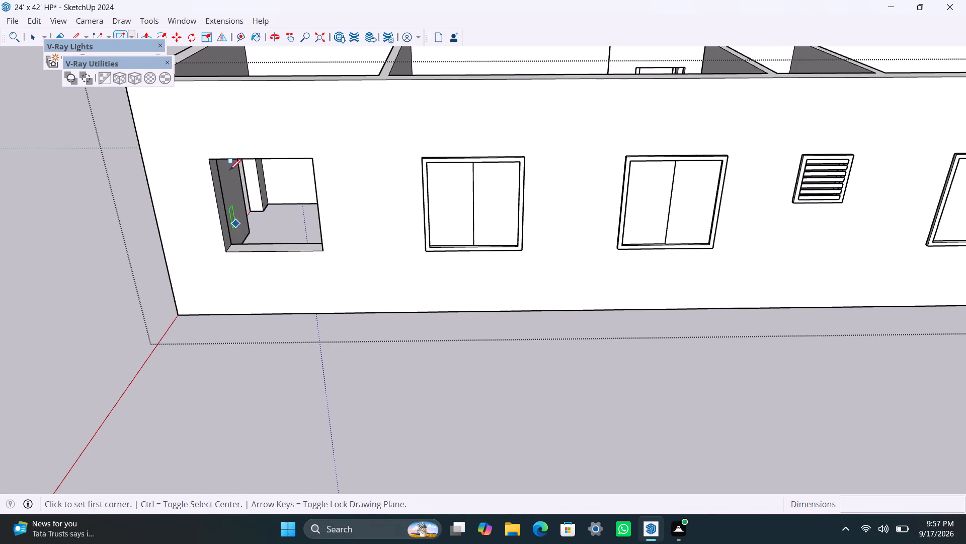
left_click_drag(212, 162, 211, 172)
left_click(324, 250)
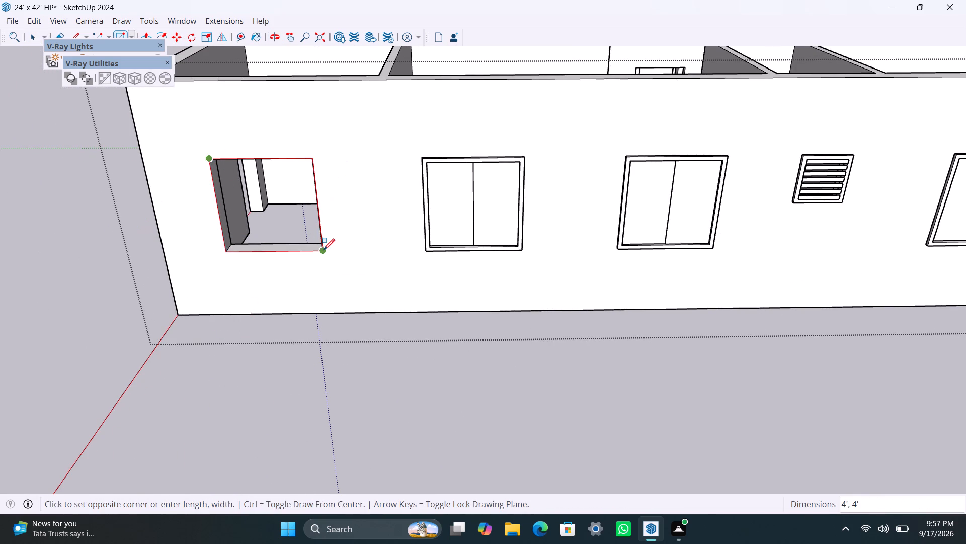
key("space")
double_click(286, 210)
right_click(284, 211)
left_click(359, 323)
double_click(272, 232)
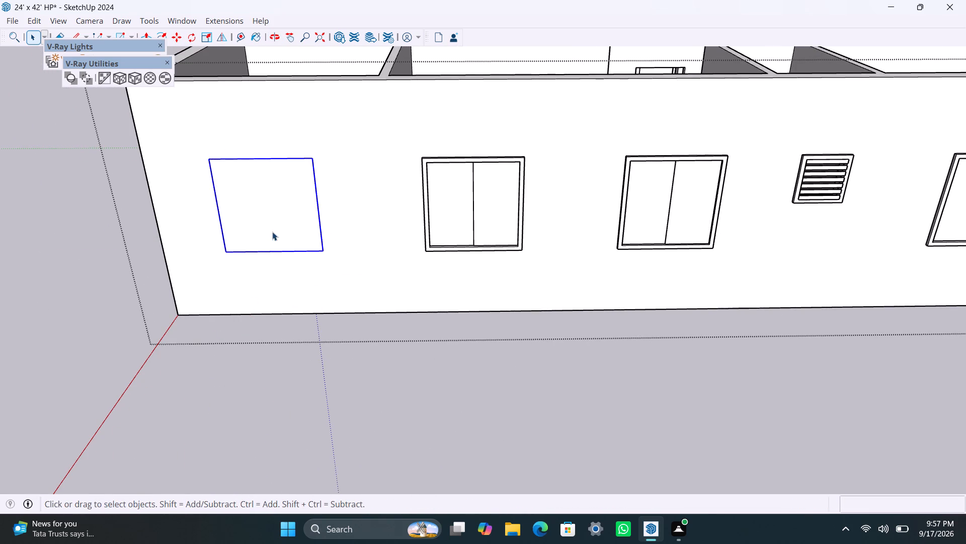
Offset the window rectangle's outline inward 2" and delete the inner face to leave a frame.
left_click(264, 222)
key("f")
left_click(238, 207)
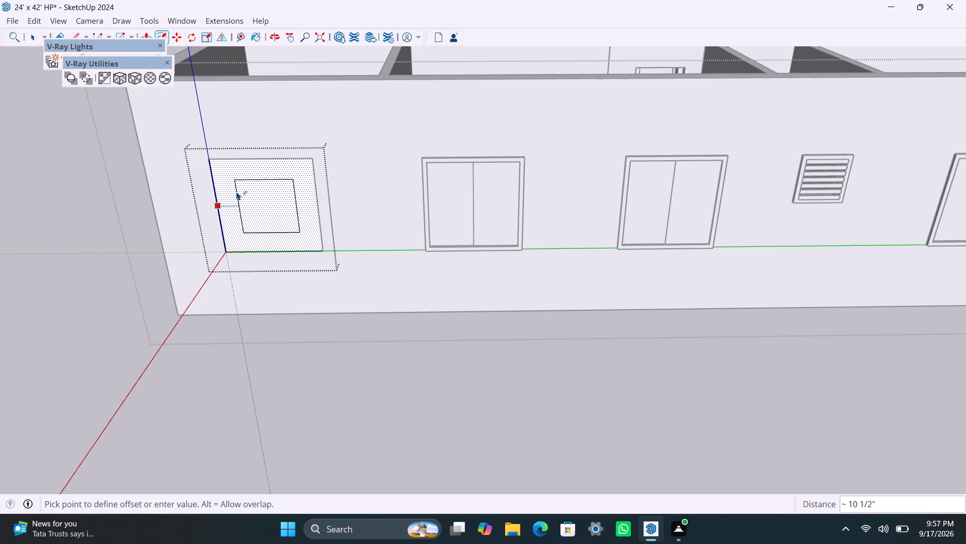
type("2\"")
key("Return")
key("space")
left_click(261, 220)
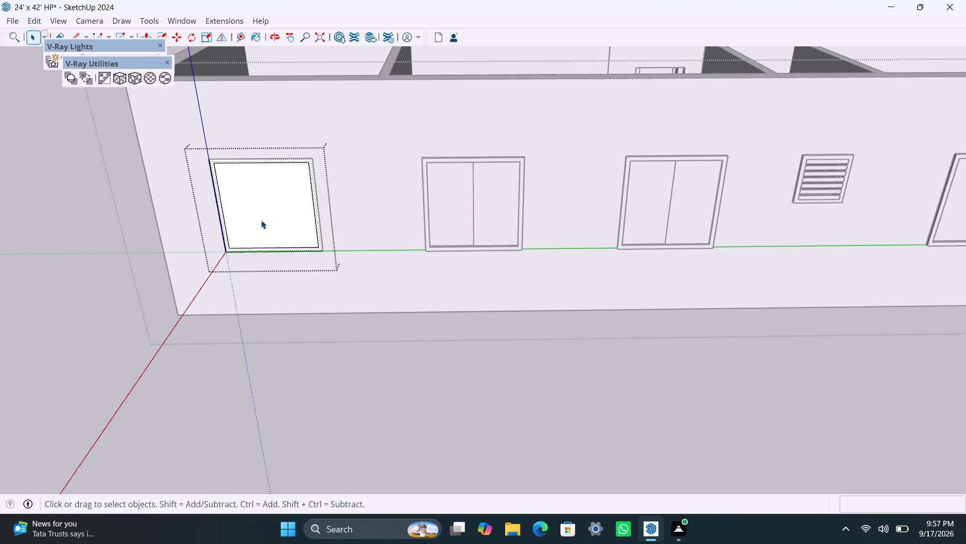
key("Delete")
Extrude the window frame's face outward 1.5", and extrude it a further 1.5".
scroll(230, 253, "up", 9)
left_click(226, 251)
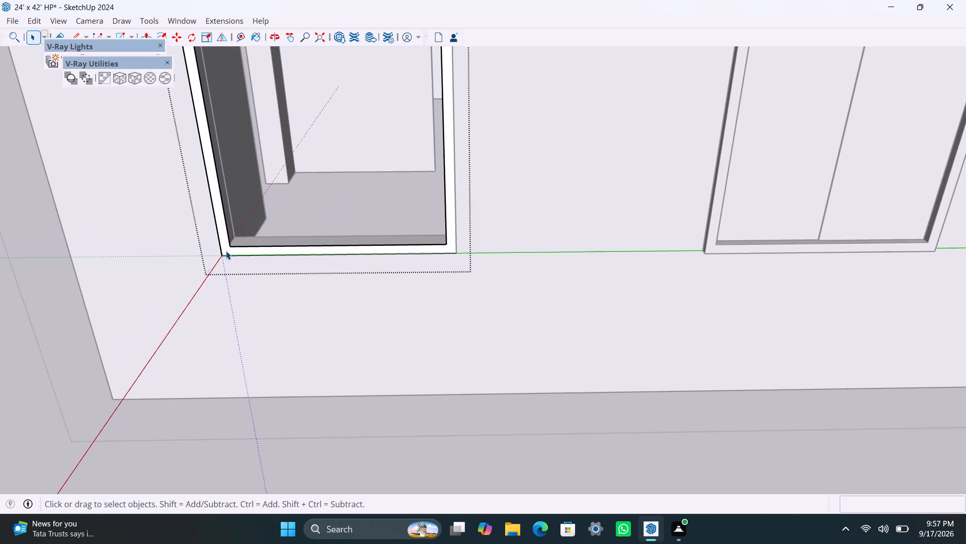
key("p")
left_click(226, 251)
type("1.5\"")
key("Return")
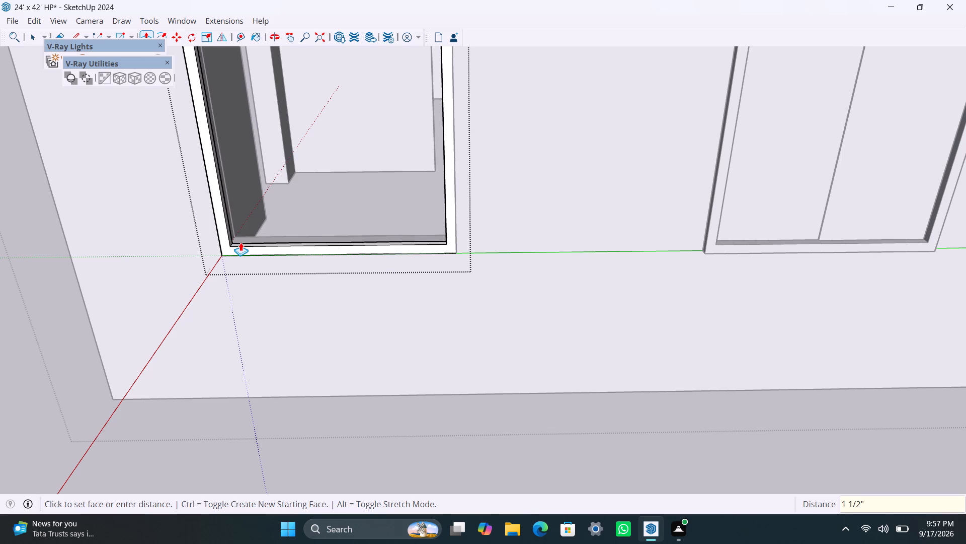
left_click(225, 241)
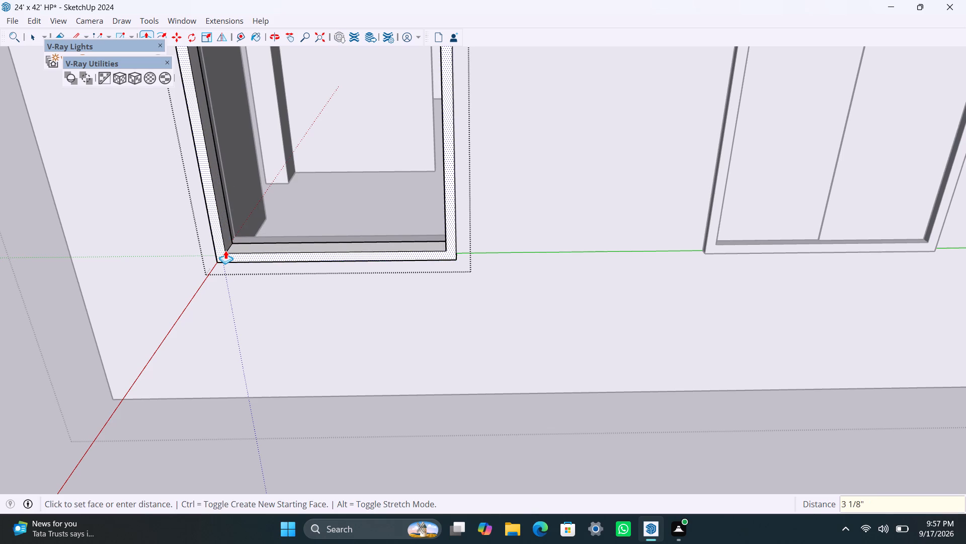
type("1.5\"")
key("Return")
key("space")
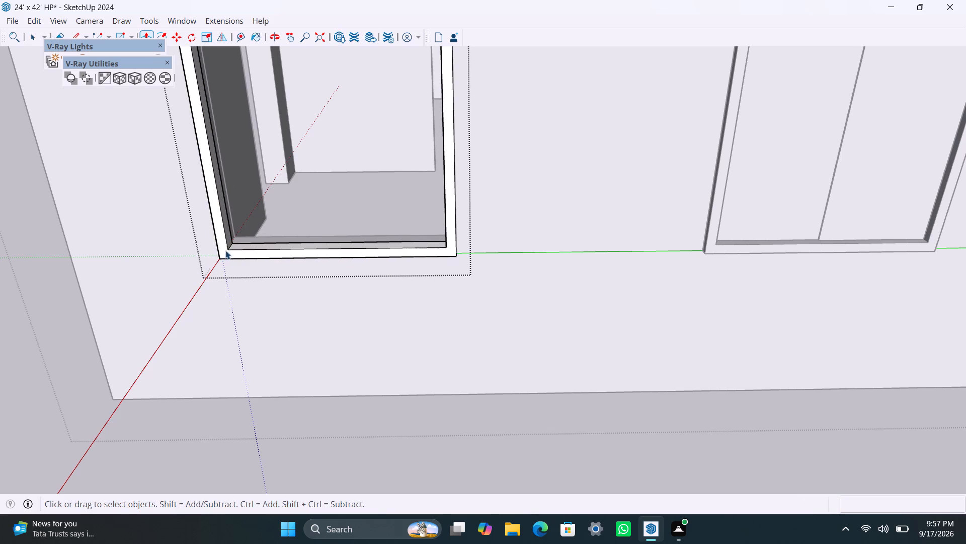
Draw a half-width rectangle inside the window frame and delete the face covering the other half.
scroll(271, 251, "down", 4)
key("r")
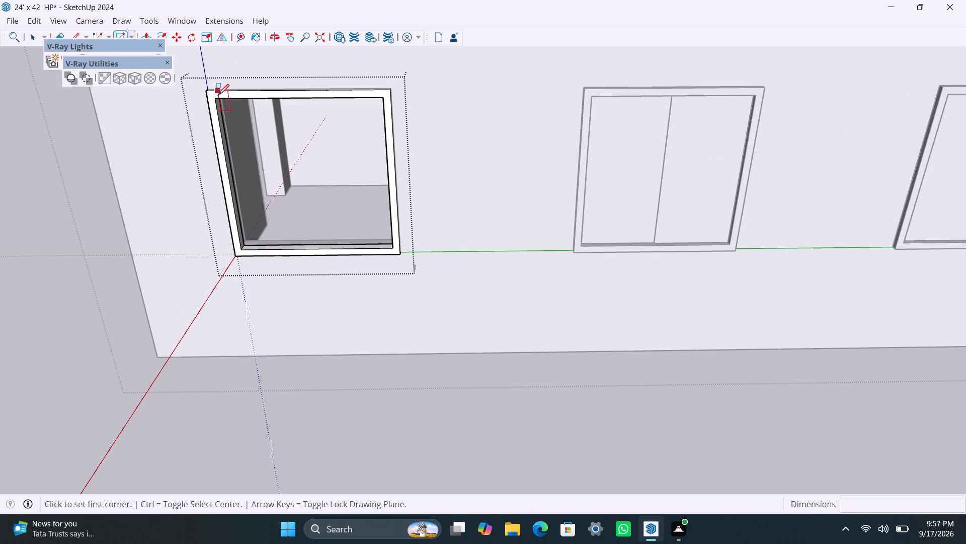
left_click_drag(217, 97, 218, 107)
left_click(324, 250)
key("space")
left_click(344, 214)
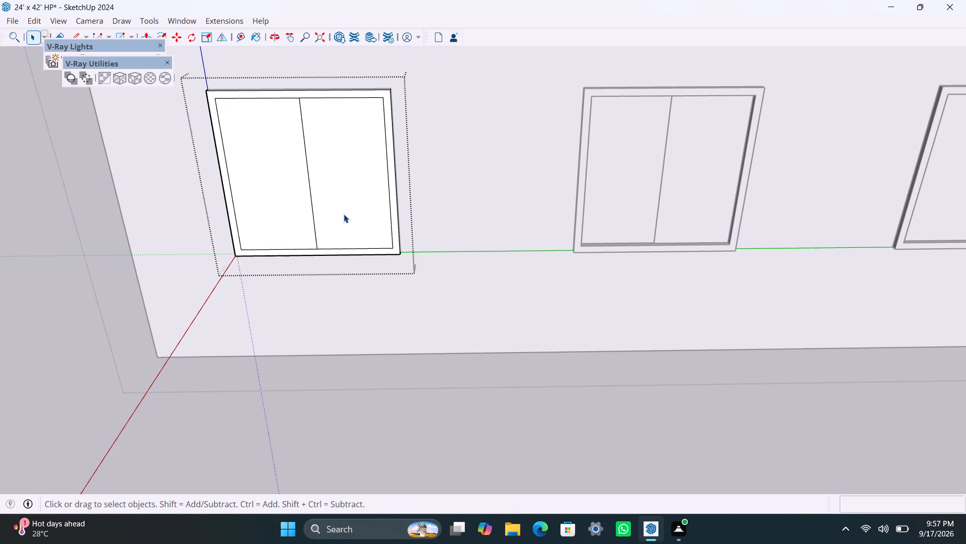
key("Delete")
Make the half-width face a group, extrude it 8 mm into a pane, and close the pane group.
double_click(269, 214)
right_click(270, 214)
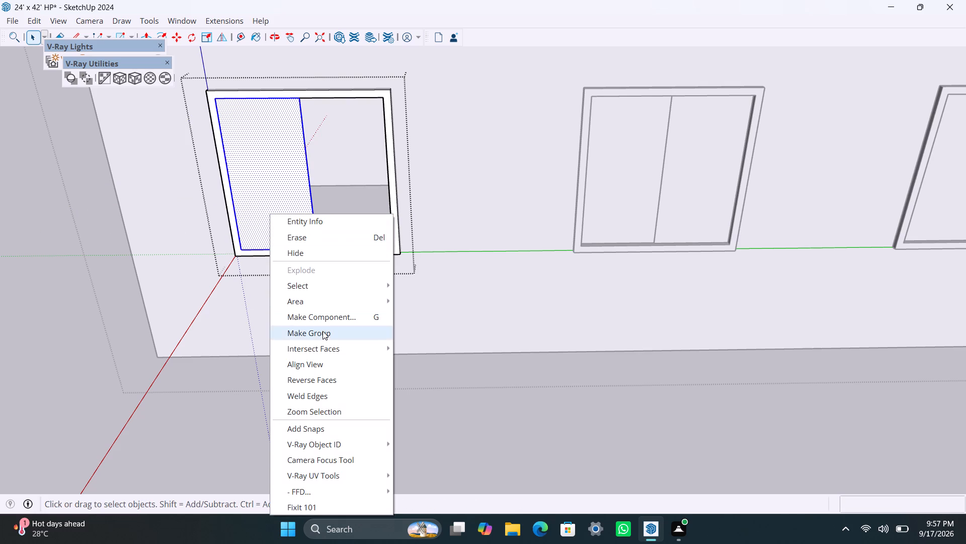
left_click(323, 332)
double_click(307, 204)
left_click(299, 213)
key("p")
left_click(300, 212)
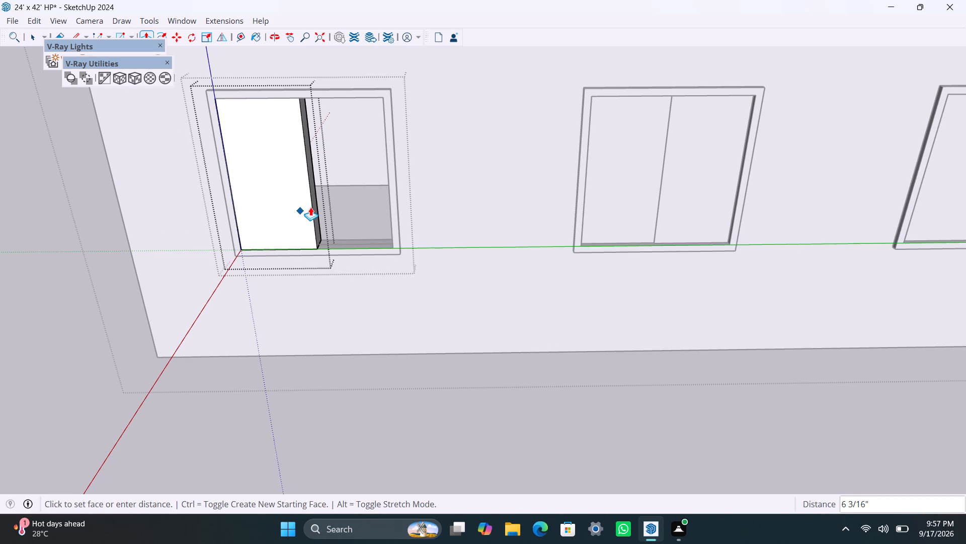
key("8")
type("MM")
key("Return")
key("space")
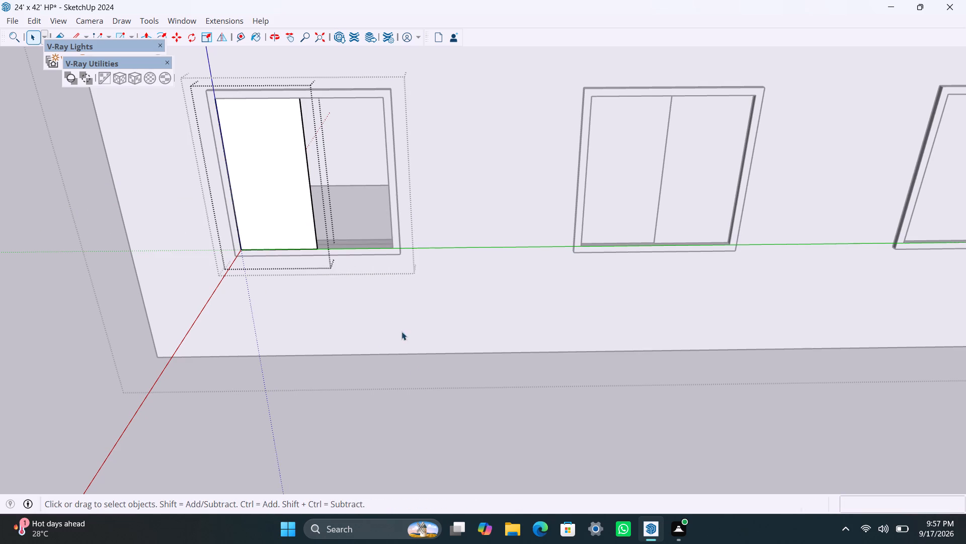
left_click(417, 373)
Move the window pane back into the depth of its frame.
scroll(322, 213, "up", 10)
left_click(305, 245)
scroll(325, 249, "up", 2)
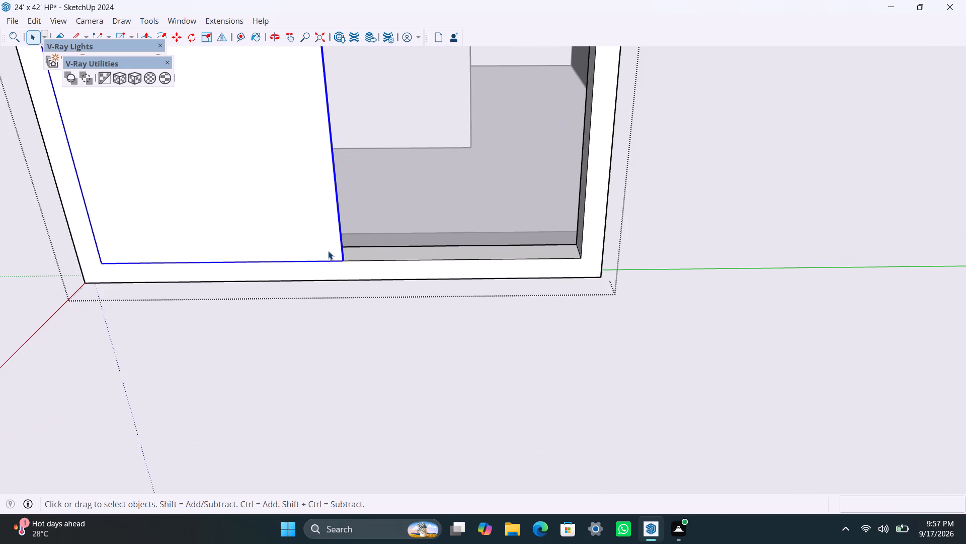
scroll(328, 251, "up", 3)
key("m")
left_click(351, 258)
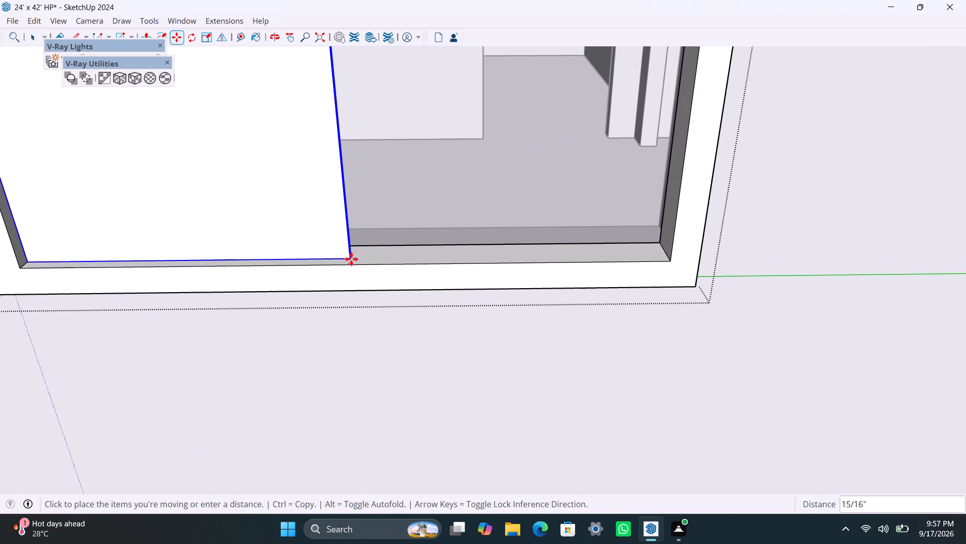
left_click(351, 252)
Copy the pane across to the frame's far lower corner, set it back to meet the first pane, and close the group.
left_click(351, 252)
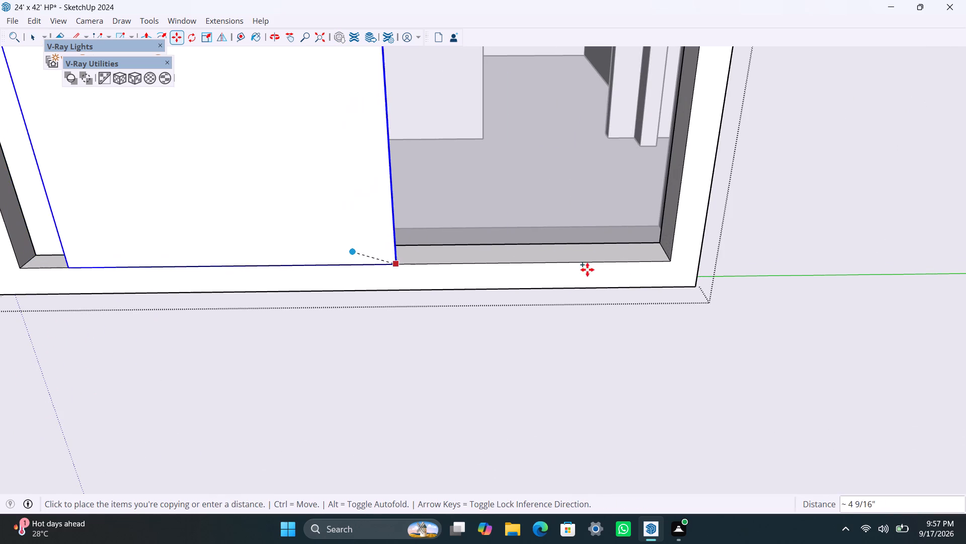
left_click(668, 261)
scroll(447, 260, "up", 4)
middle_click_drag(351, 252, 590, 309)
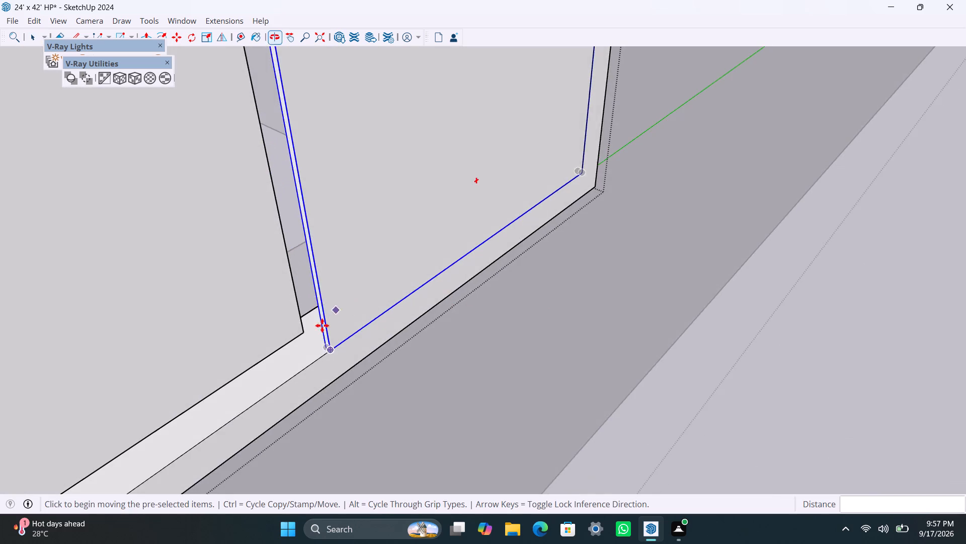
scroll(322, 325, "up", 8)
left_click_drag(331, 358, 326, 356)
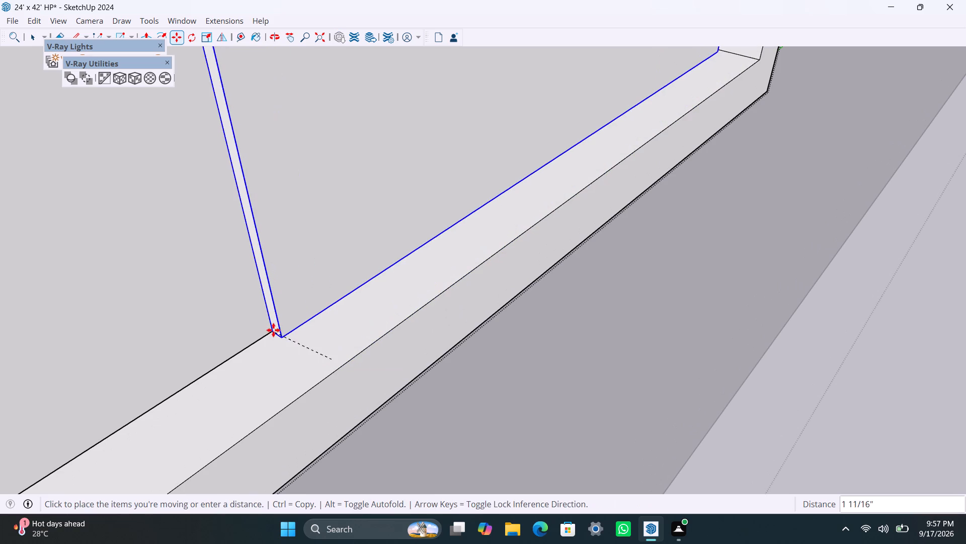
left_click(283, 326)
scroll(215, 333, "down", 20)
scroll(215, 333, "down", 9)
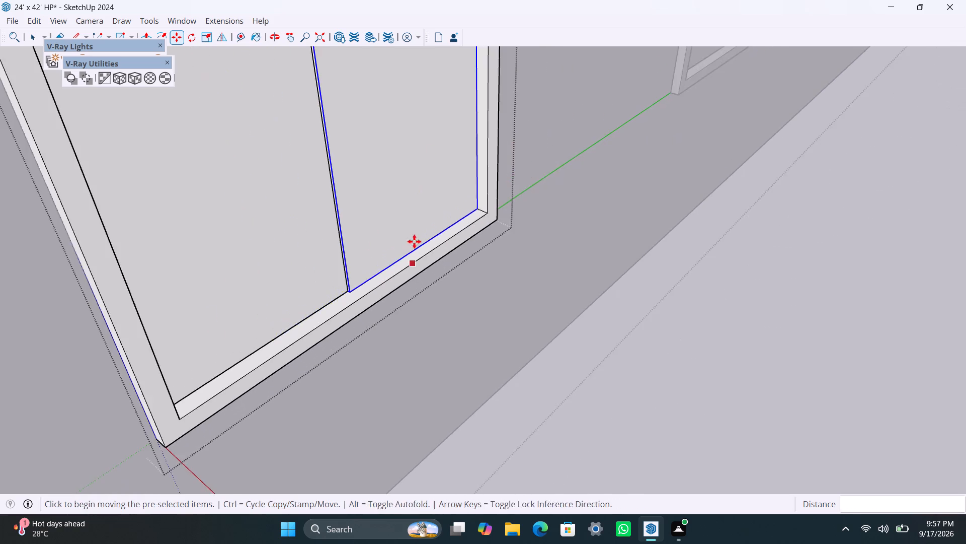
scroll(414, 241, "down", 20)
scroll(414, 241, "down", 1)
middle_click_drag(296, 332, 501, 309)
key("space")
left_click(514, 309)
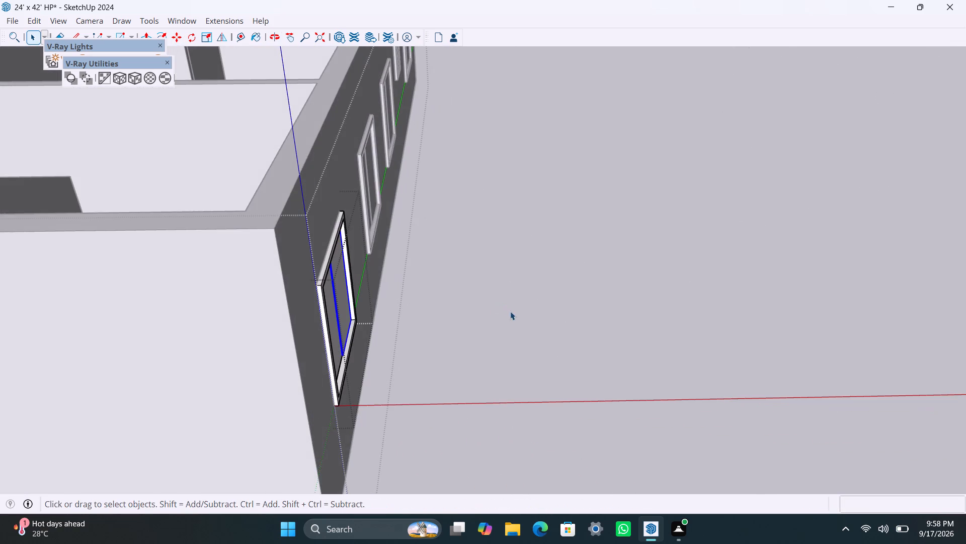
Draw a 7' x 3' rectangle over the door opening in the adjoining outer wall, make it a group, and open it.
scroll(335, 336, "down", 5)
middle_click_drag(283, 342, 528, 269, "shift")
scroll(284, 321, "up", 3)
scroll(310, 388, "down", 3)
middle_click_drag(284, 355, 282, 330)
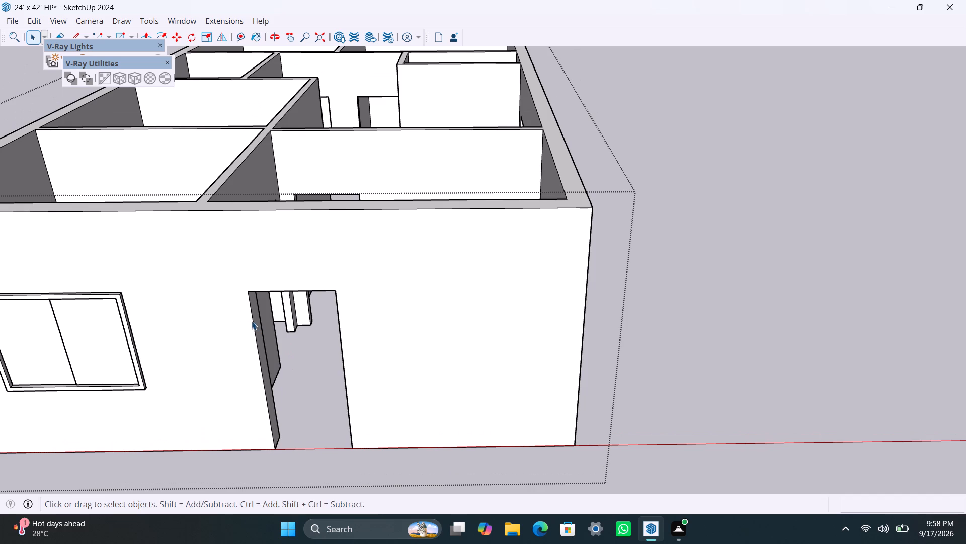
key("r")
left_click(246, 294)
left_click(351, 445)
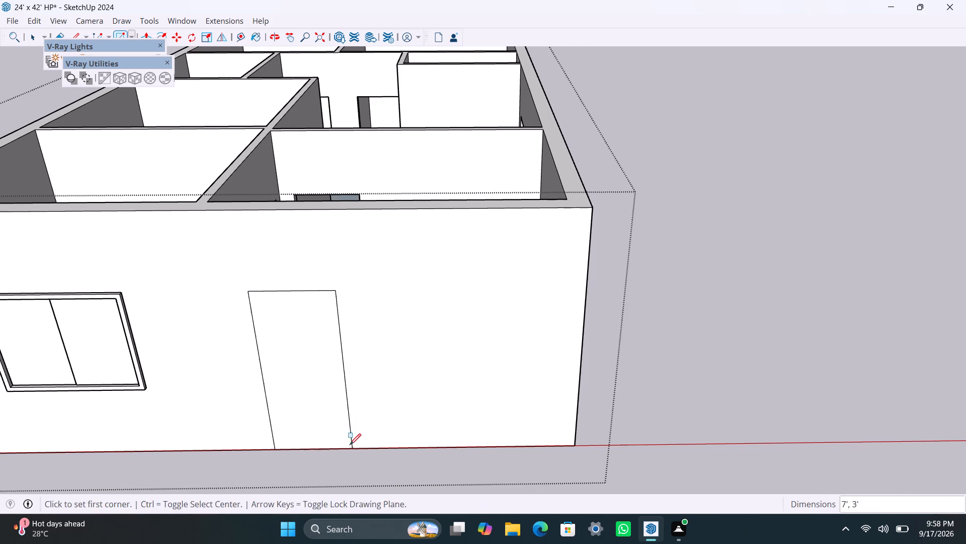
key("space")
double_click(338, 423)
right_click(335, 420)
left_click_drag(425, 219, 423, 226)
triple_click(287, 364)
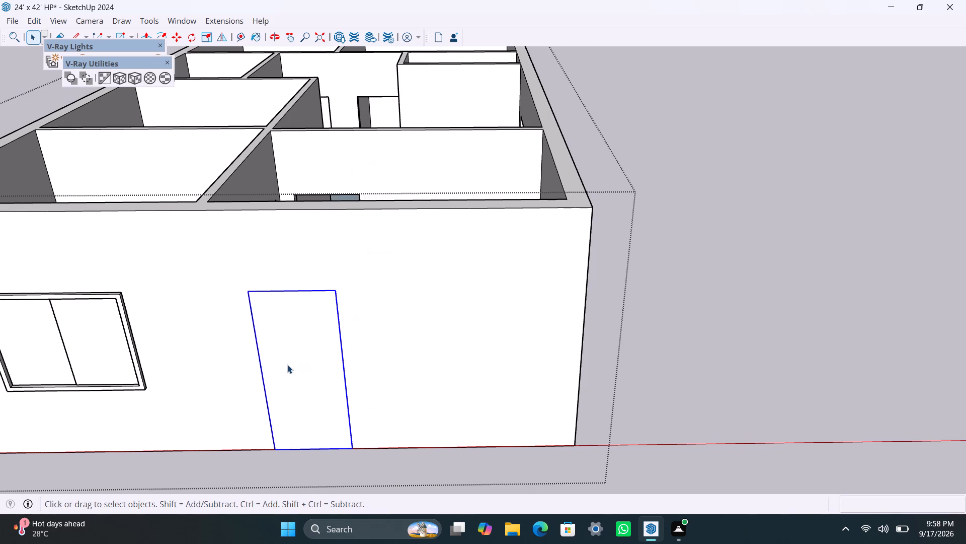
Offset the door rectangle's outline inward 2" and delete the inner face to leave a door frame.
key("f")
left_click(289, 352)
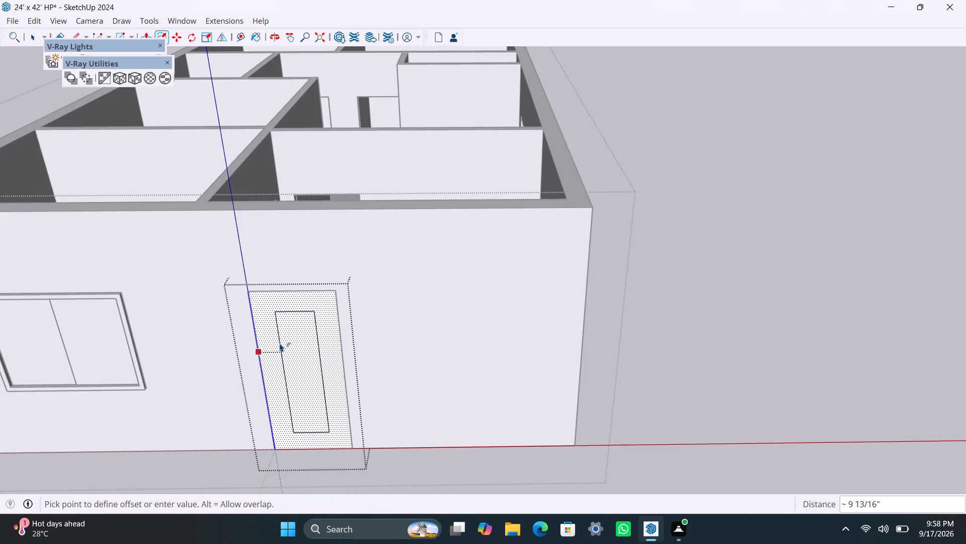
type("2\"")
key("Return")
key("space")
left_click(313, 371)
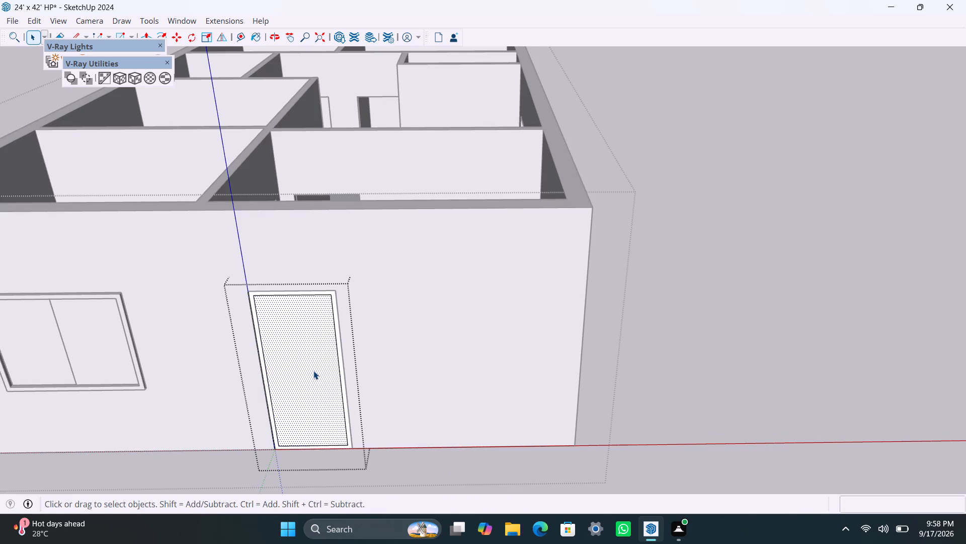
key("Delete")
Extrude the door frame's face 2.5".
scroll(280, 448, "up", 2)
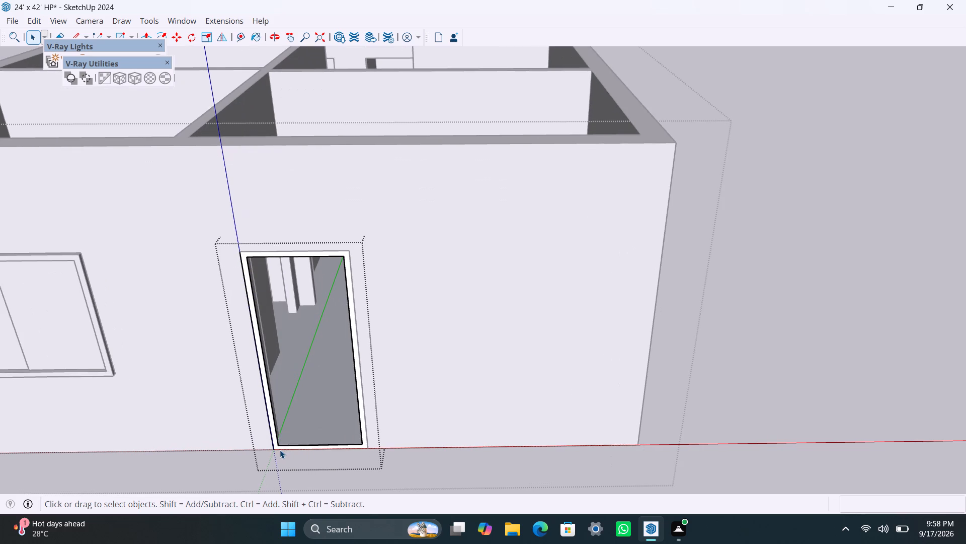
scroll(276, 448, "up", 1)
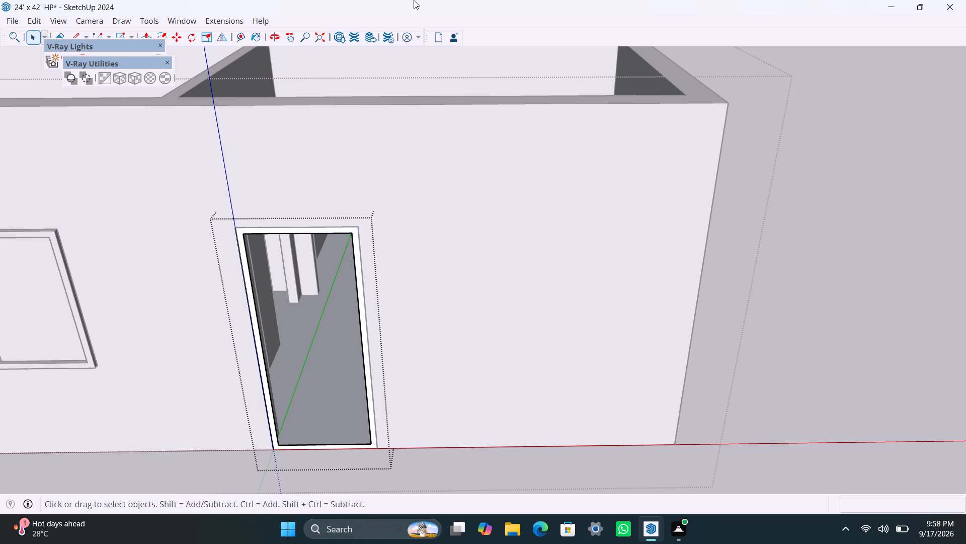
scroll(270, 446, "up", 10)
left_click(277, 423)
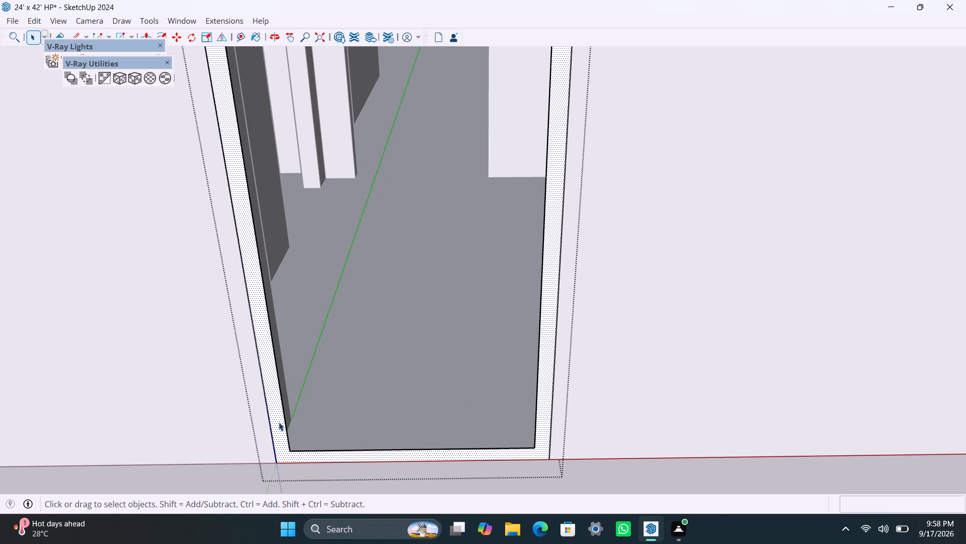
key("p")
left_click(279, 422)
type("2.5\"")
key("Return")
key("space")
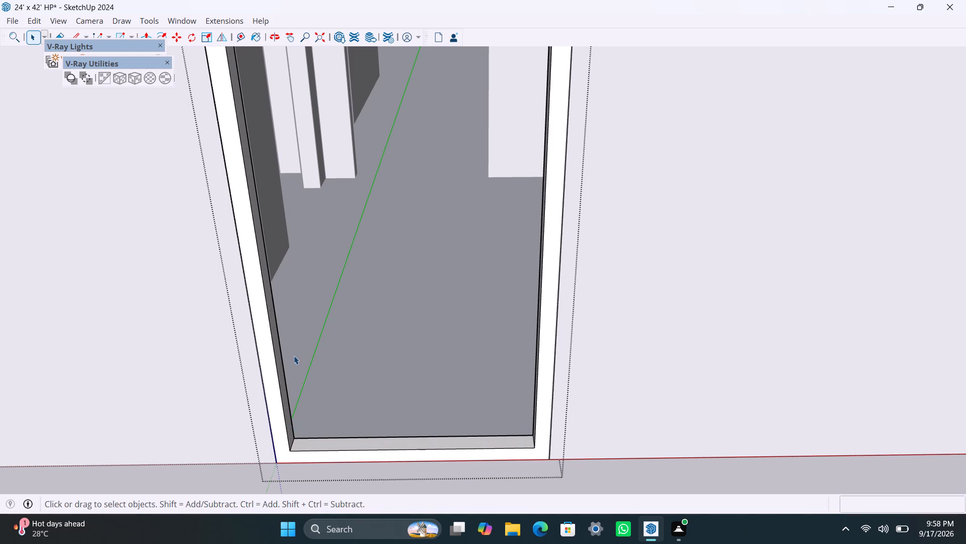
Draw a rectangle filling the inside of the door frame, make it a group, and open it.
scroll(272, 446, "down", 2)
scroll(253, 374, "down", 4)
key("r")
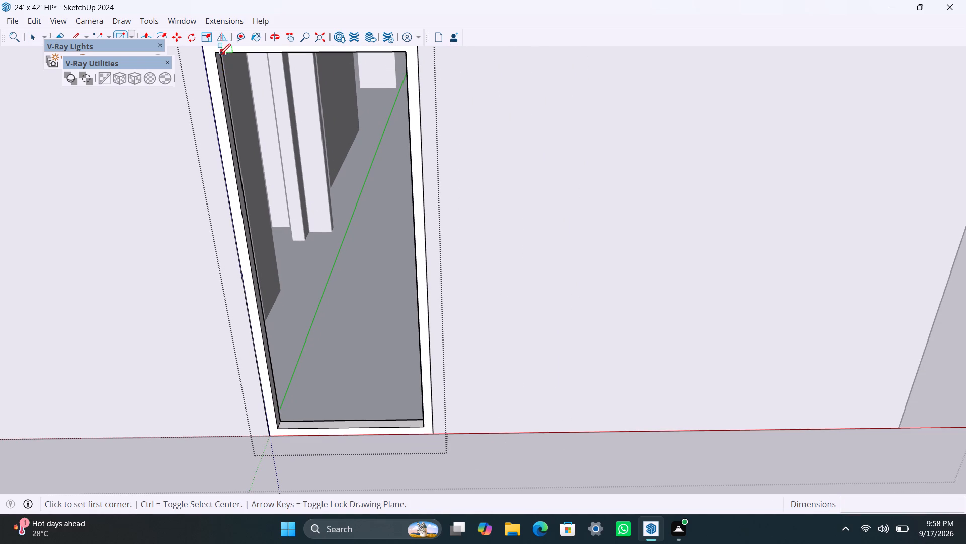
left_click_drag(217, 54, 217, 67)
left_click(423, 422)
key("space")
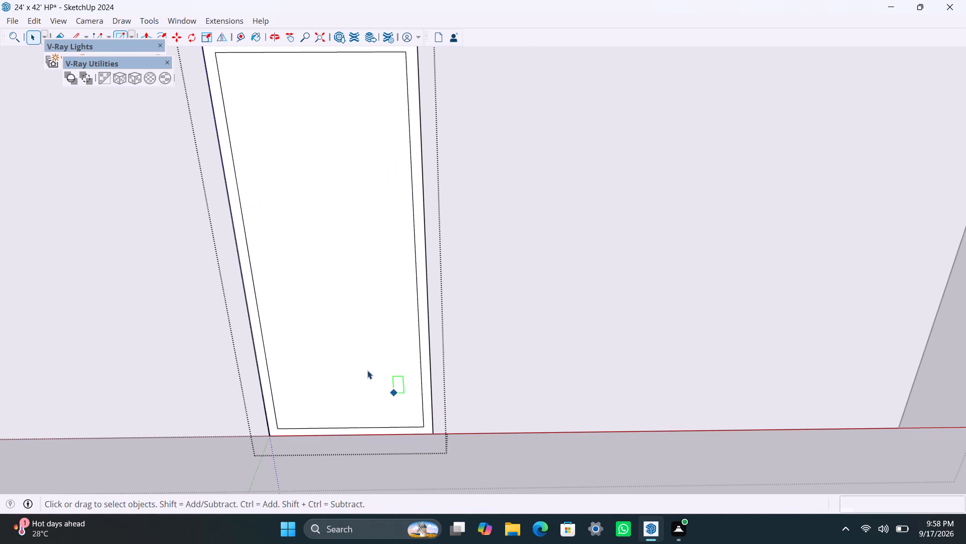
double_click(367, 368)
right_click(367, 363)
left_click_drag(431, 178, 431, 186)
triple_click(369, 294)
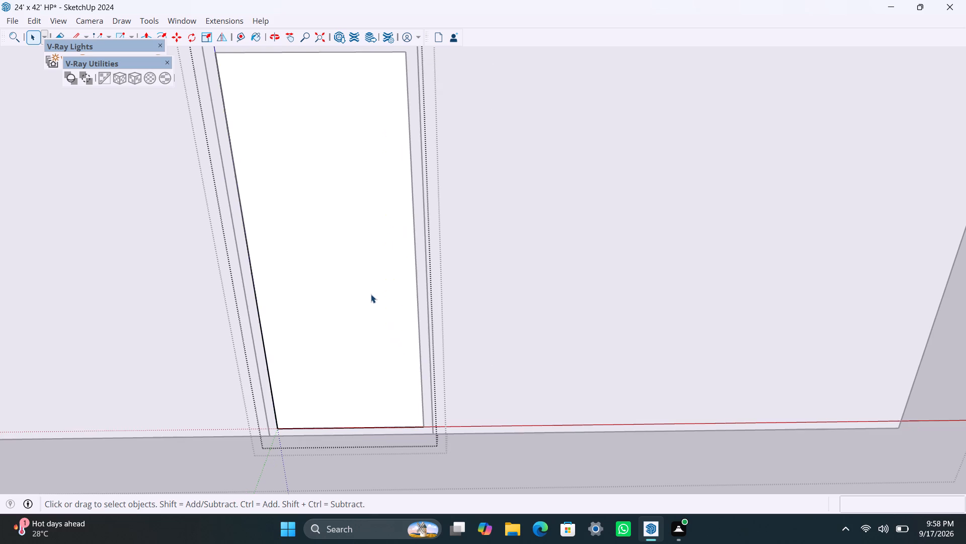
Extrude the rectangle inside the door frame 18 mm into a door panel.
key("p")
left_click(370, 293)
type("18MM")
key("Return")
key("space")
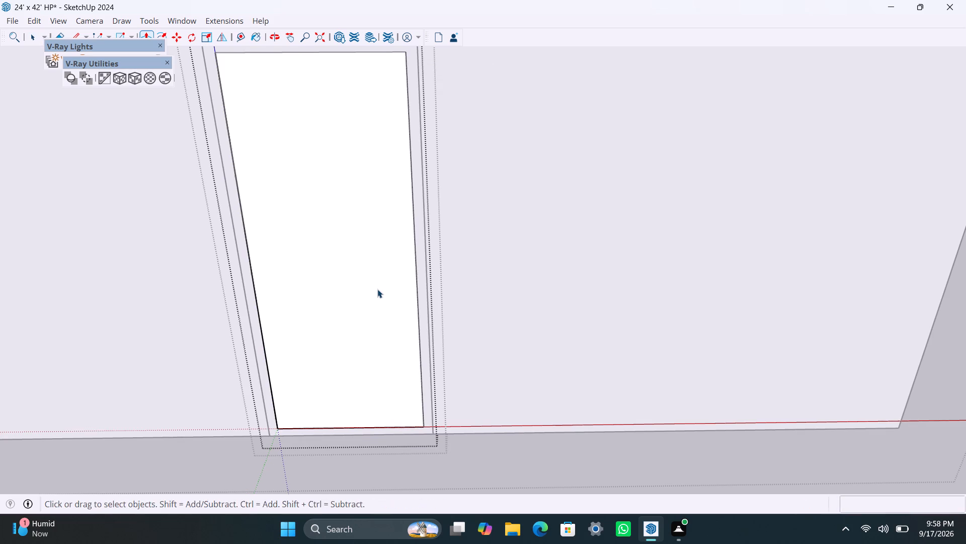
Place guides on the door panel 6" in from its long side edge and 4' below its top edge.
key("t")
left_click(266, 347)
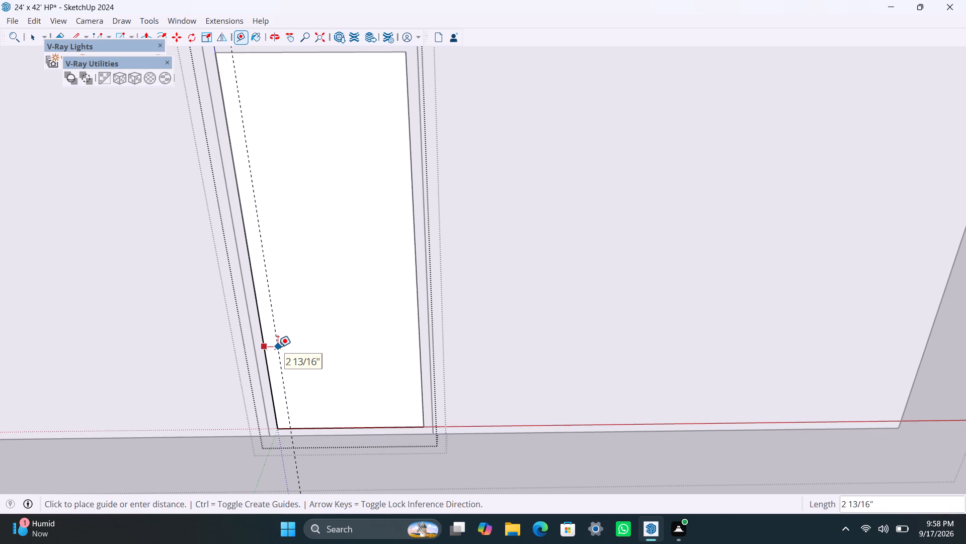
type("6\"")
key("Return")
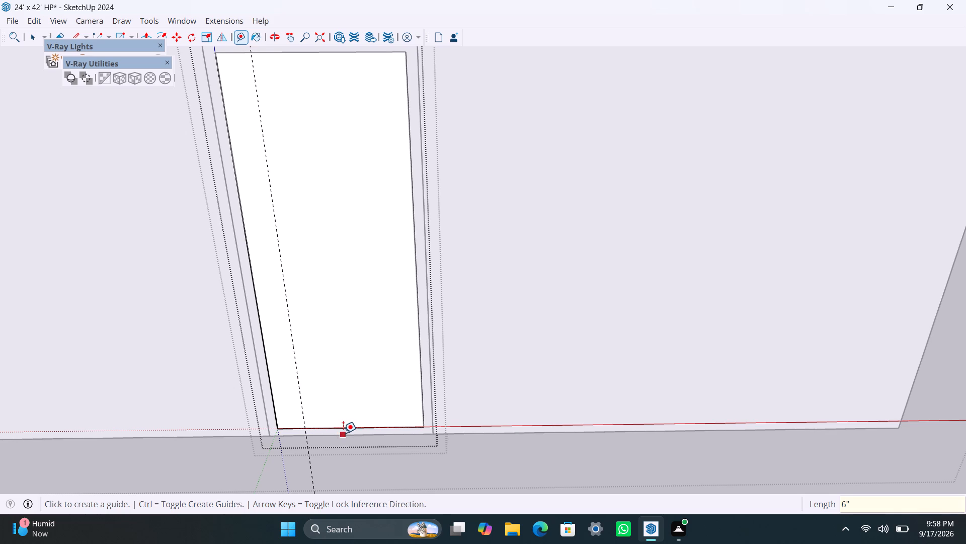
scroll(182, 156, "down", 2)
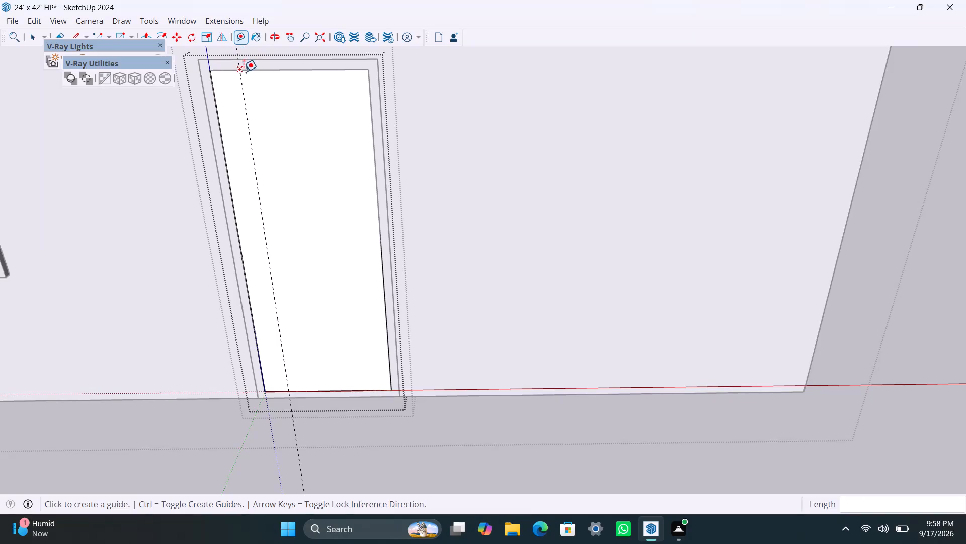
left_click_drag(261, 73, 263, 80)
type("4'")
key("Return")
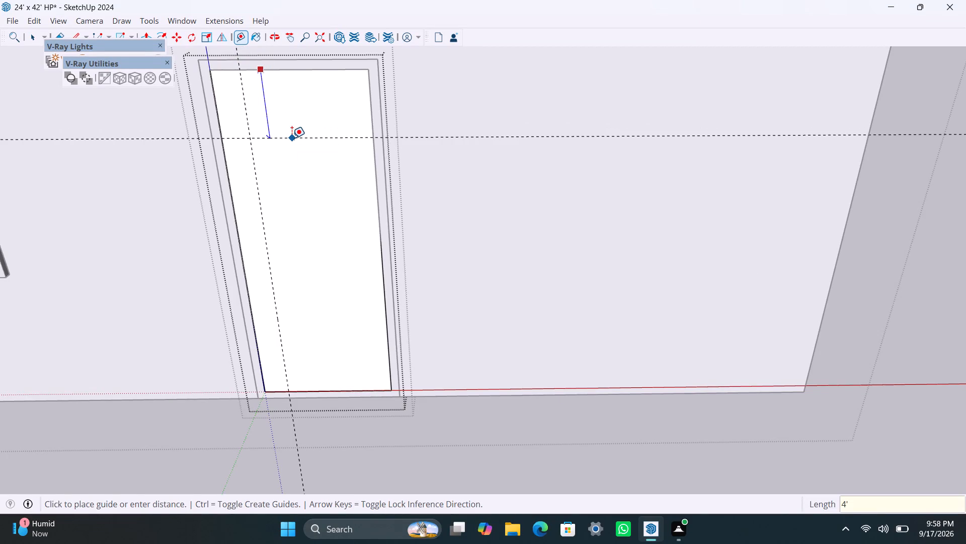
Place handle guides on the door panel, 8" above the horizontal guide and 1.5" inward from the vertical guide.
left_click(362, 281)
key("8")
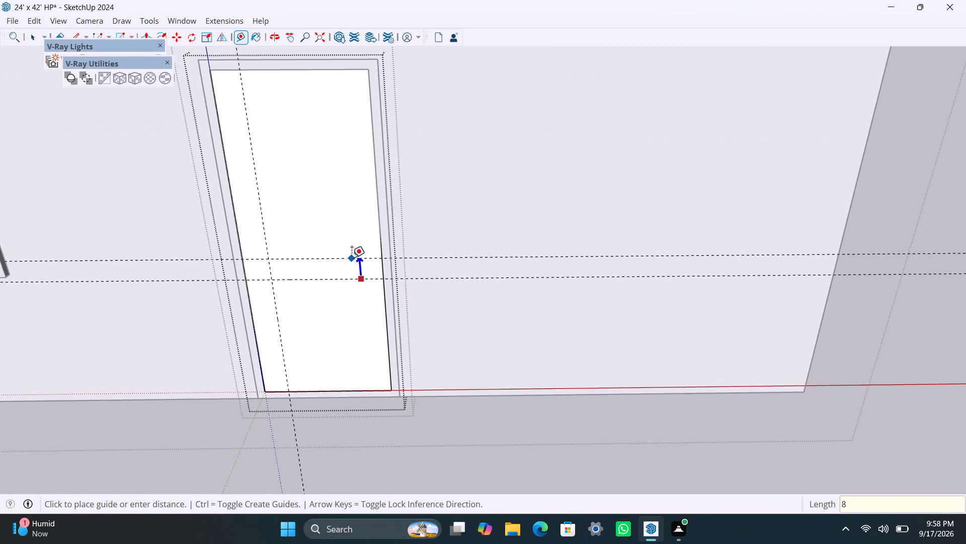
key("shift+quotedbl")
key("Return")
left_click(273, 267)
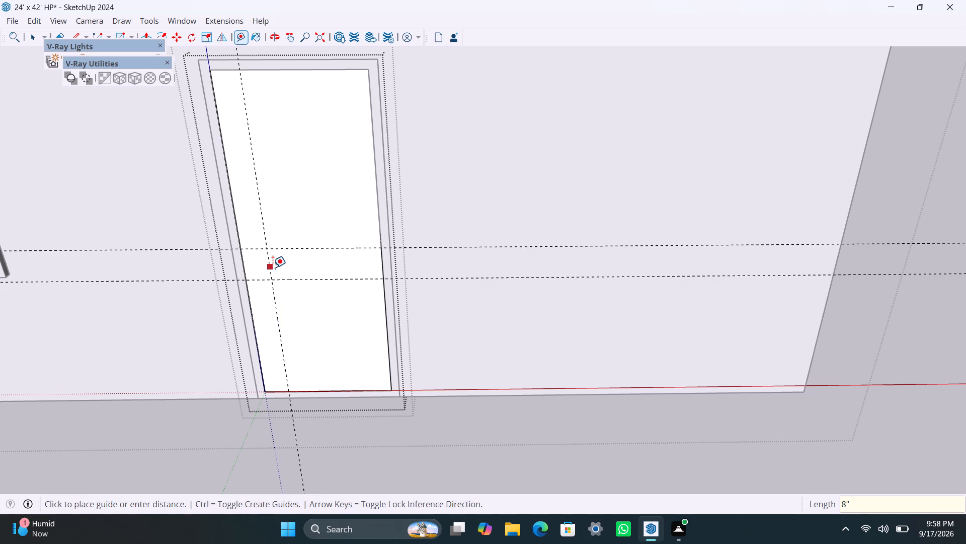
type("1.")
type("5\"")
key("Return")
key("space")
Draw a rectangle for the door handle between the four guides, make it a group, and open it.
key("r")
scroll(274, 278, "up", 6)
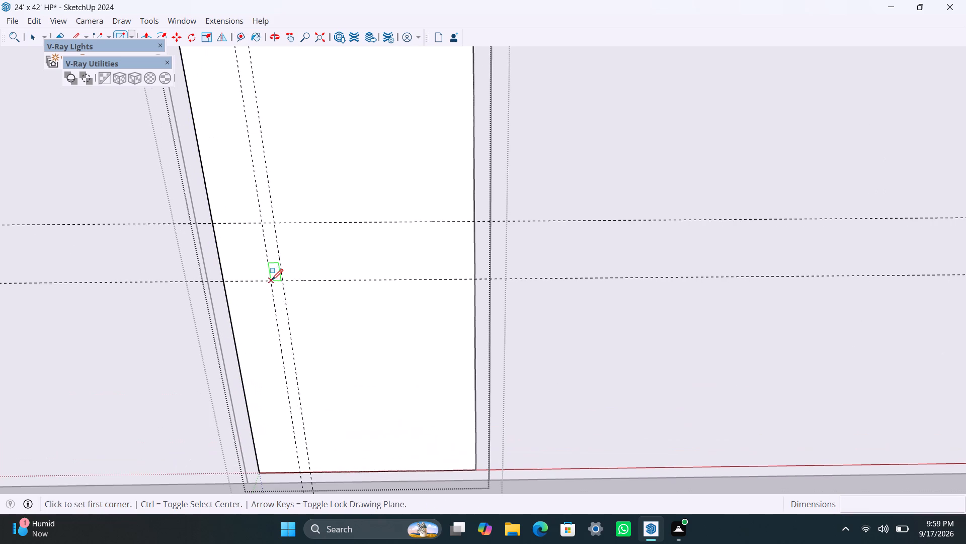
left_click(272, 280)
left_click(274, 222)
key("space")
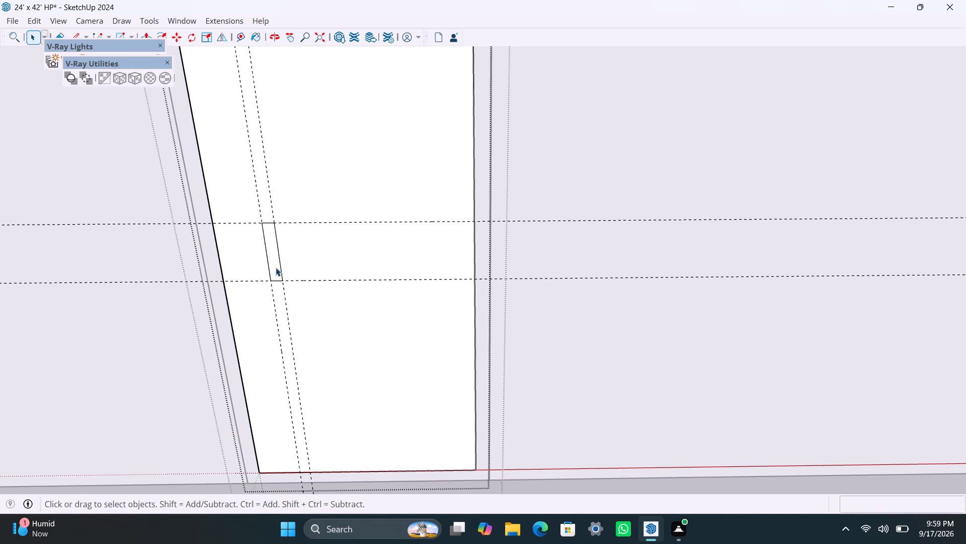
double_click(276, 267)
right_click(276, 262)
left_click(362, 117)
scroll(278, 277, "up", 4)
triple_click(278, 256)
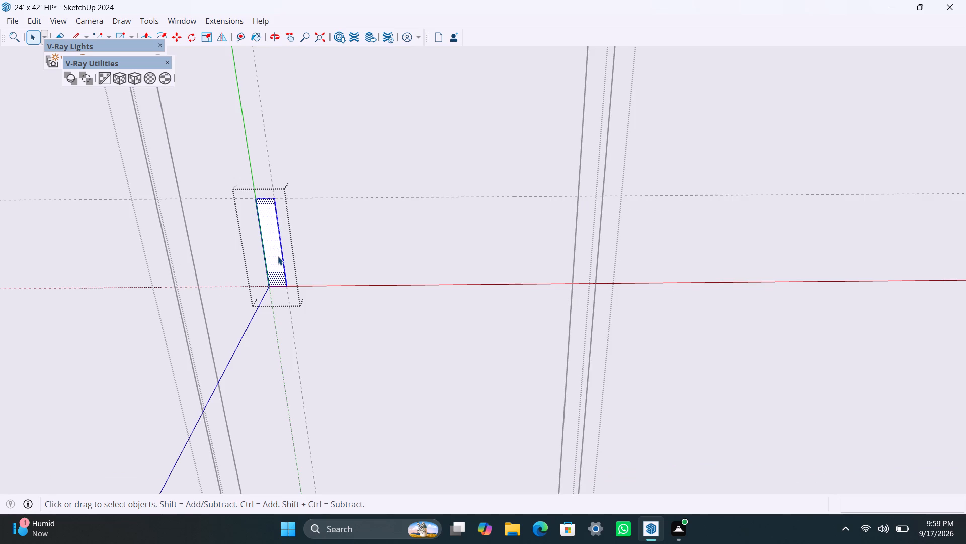
Extrude the handle rectangle 0.5" out from the door panel.
key("p")
left_click(278, 256)
type("0.5\"")
key("Return")
key("space")
Close the open handle and door groups to return to editing the whole house model.
scroll(356, 338, "down", 2)
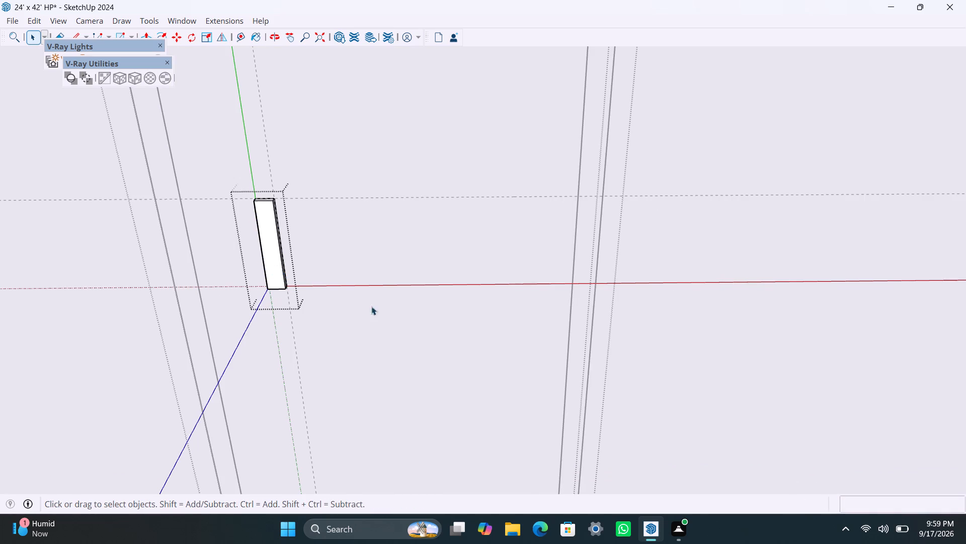
scroll(371, 306, "down", 13)
middle_click_drag(366, 259, 386, 465)
scroll(386, 220, "down", 4)
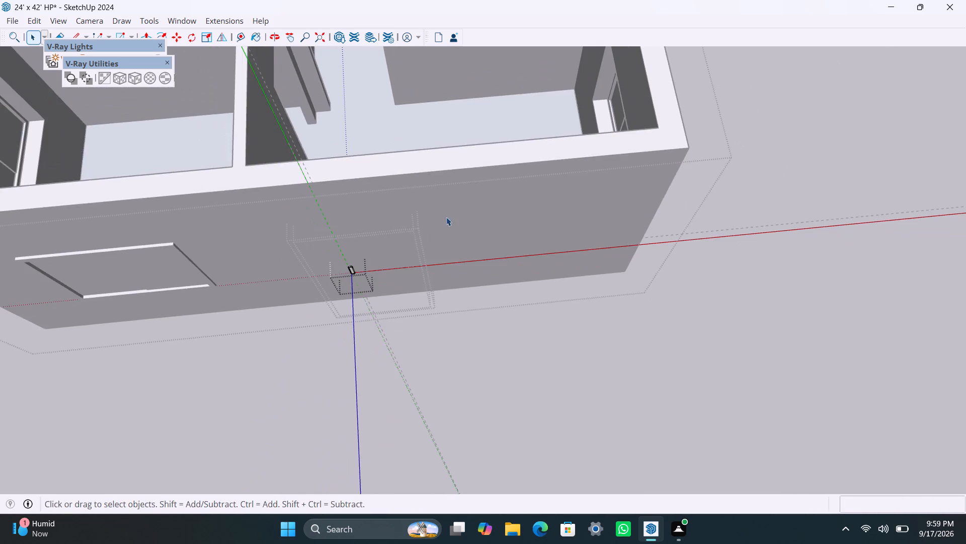
middle_click_drag(464, 234, 495, 377)
left_click_drag(816, 258, 816, 262)
scroll(530, 287, "up", 2)
left_click(848, 215)
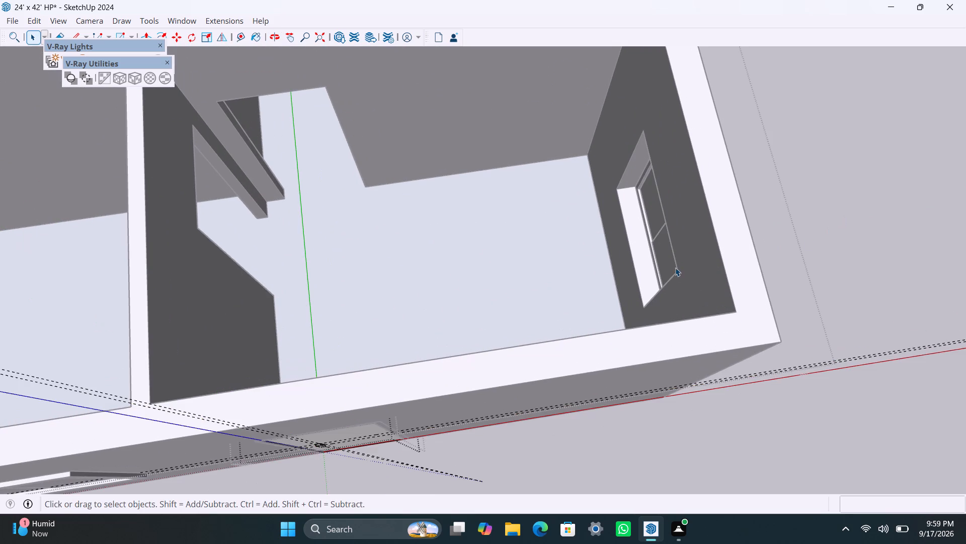
scroll(675, 267, "down", 2)
left_click_drag(869, 170, 875, 168)
left_click(852, 191)
double_click(825, 212)
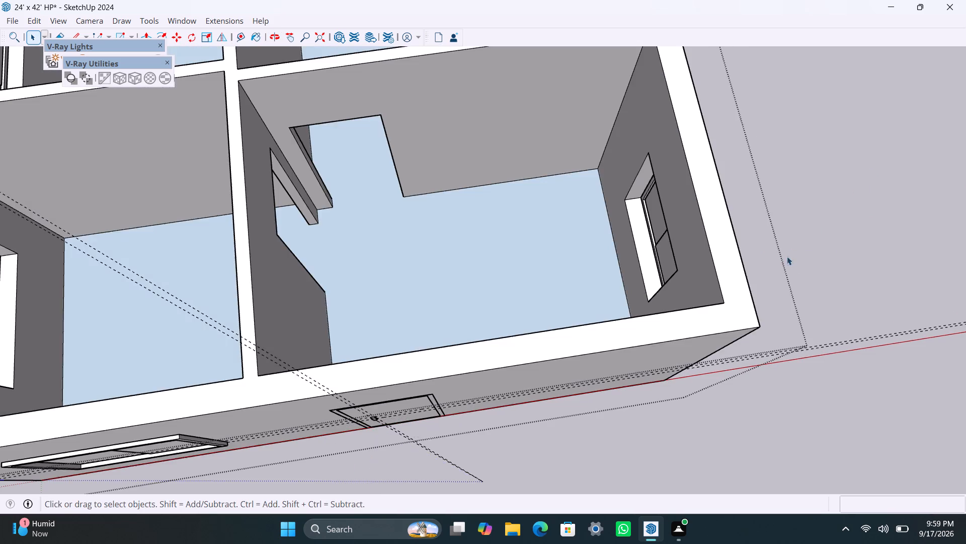
Draw a rectangle filling the doorway in the corner room's interior partition, make it a group, and open it.
scroll(837, 261, "down", 4)
middle_click_drag(681, 329, 158, 280)
scroll(511, 325, "up", 2)
middle_click_drag(504, 286, 421, 282)
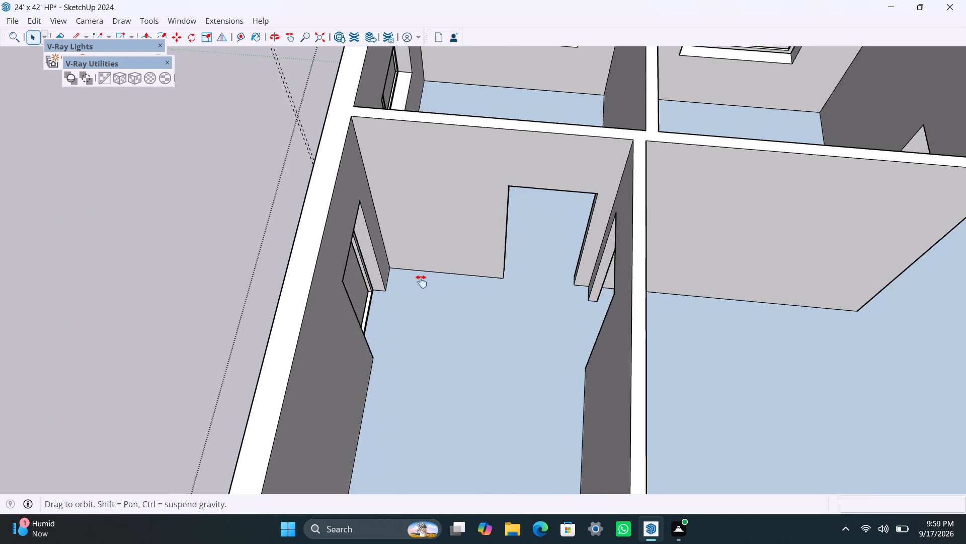
middle_click_drag(421, 282, 416, 284)
scroll(413, 242, "up", 2)
key("r")
left_click_drag(408, 169, 415, 191)
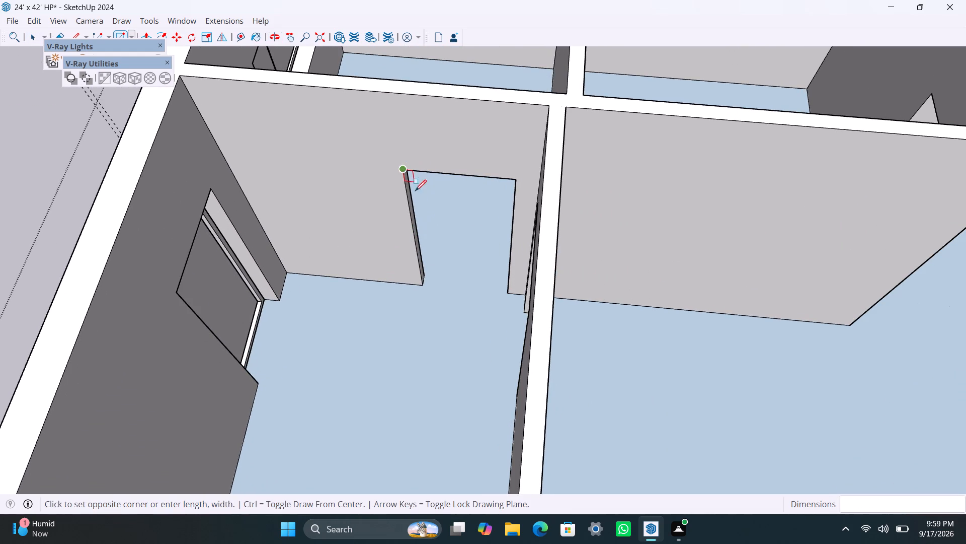
left_click_drag(415, 191, 409, 183)
left_click(510, 291)
key("space")
double_click(469, 240)
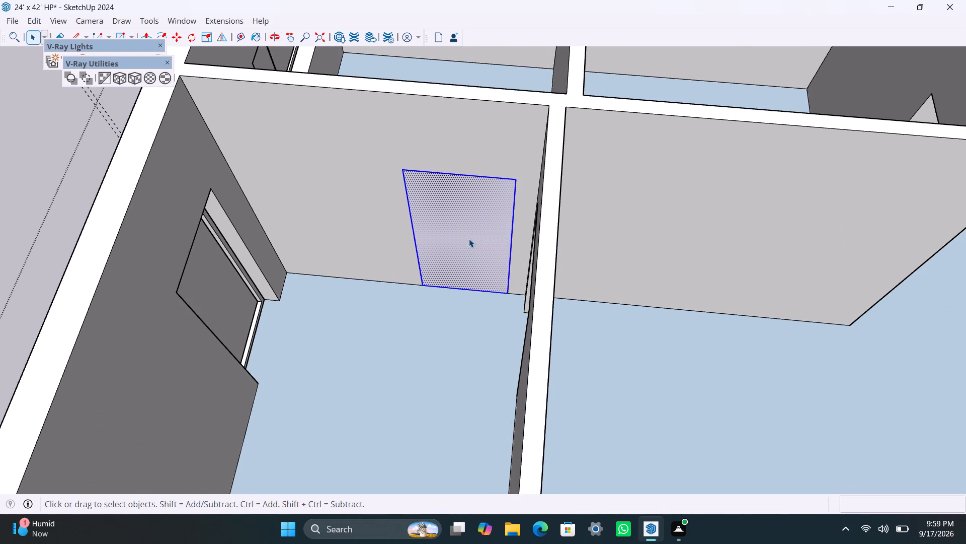
right_click(469, 239)
left_click(523, 354)
triple_click(443, 226)
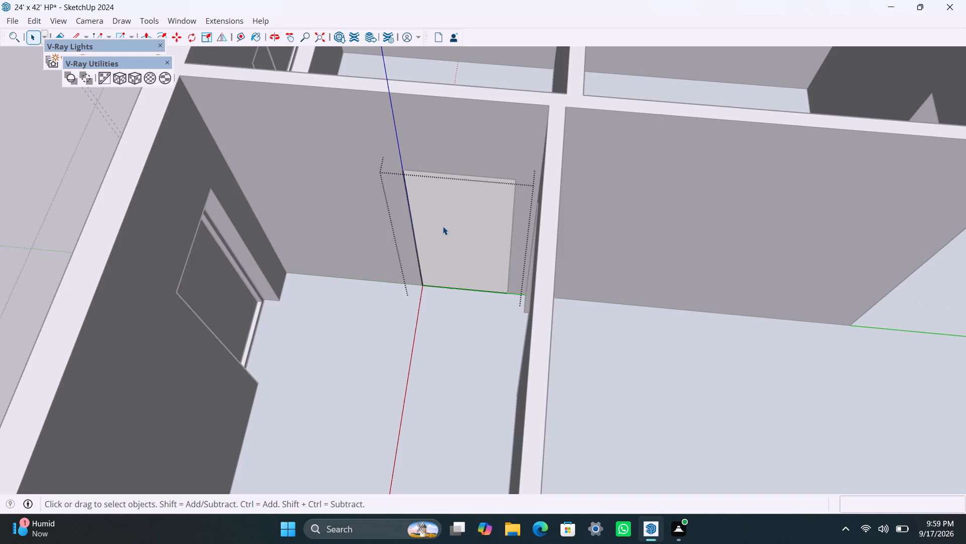
Offset the doorway rectangle's outline 2" inward and delete the inner face to leave a door frame profile.
key("f")
left_click(442, 224)
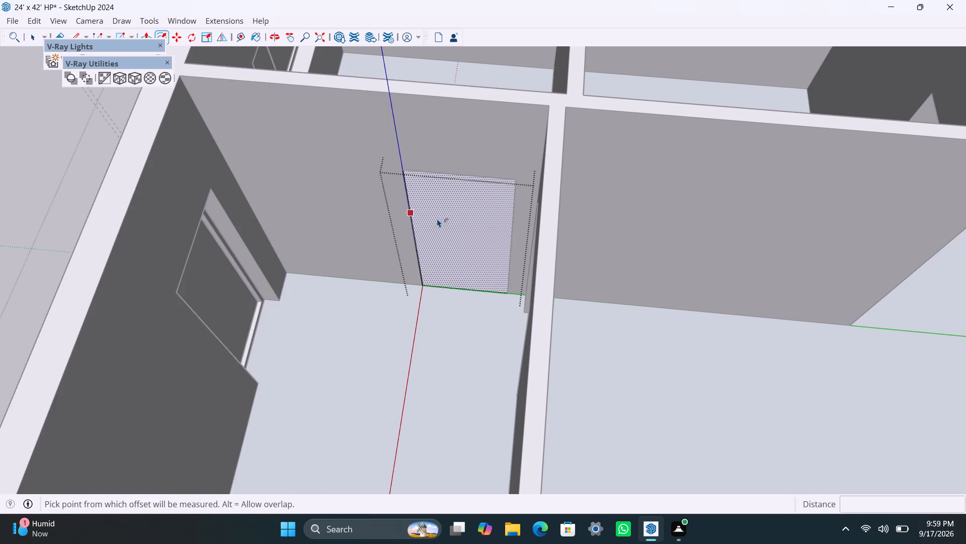
left_click(428, 211)
type("2\"")
key("Return")
key("space")
left_click(471, 248)
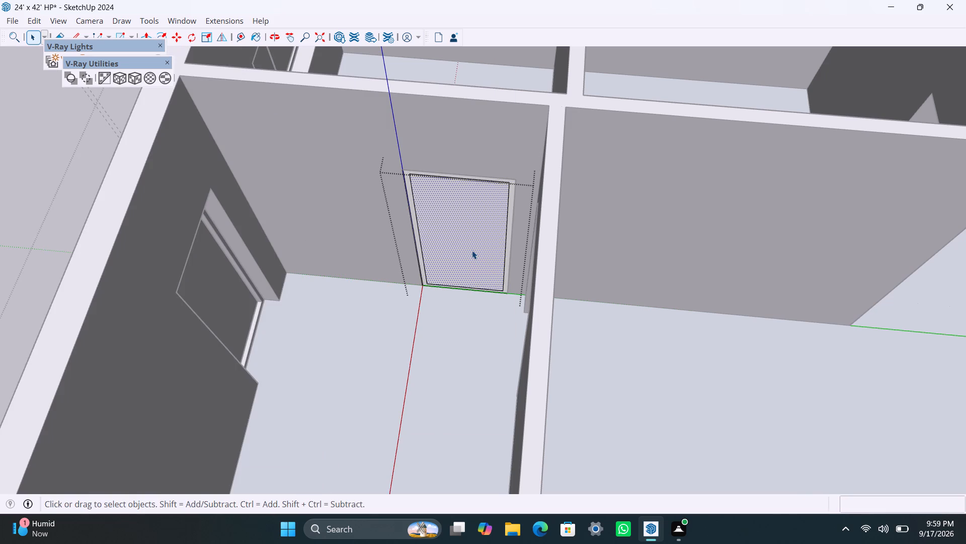
key("Delete")
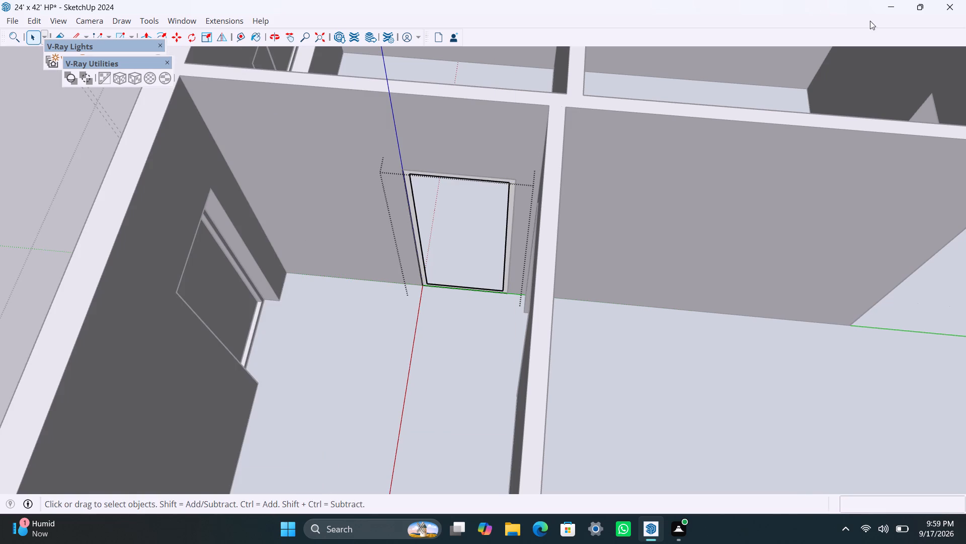
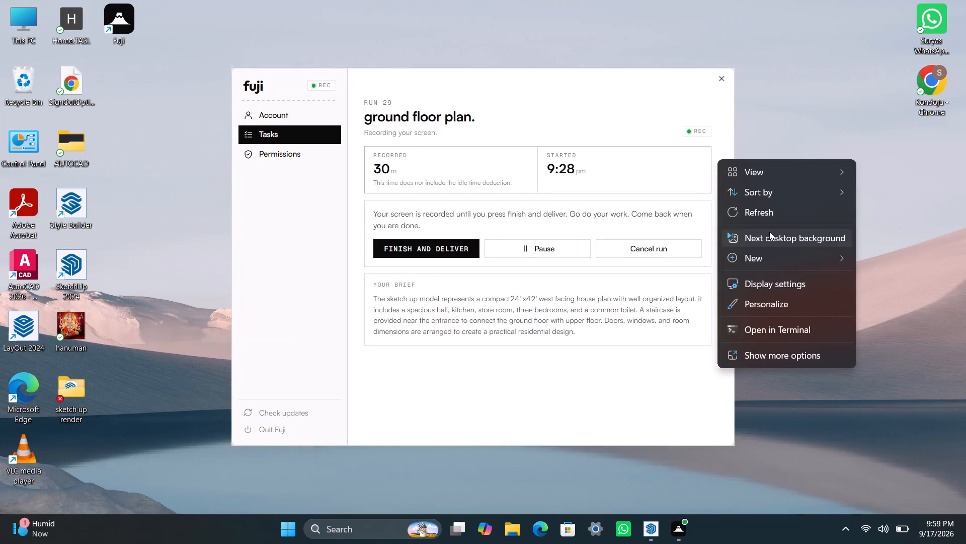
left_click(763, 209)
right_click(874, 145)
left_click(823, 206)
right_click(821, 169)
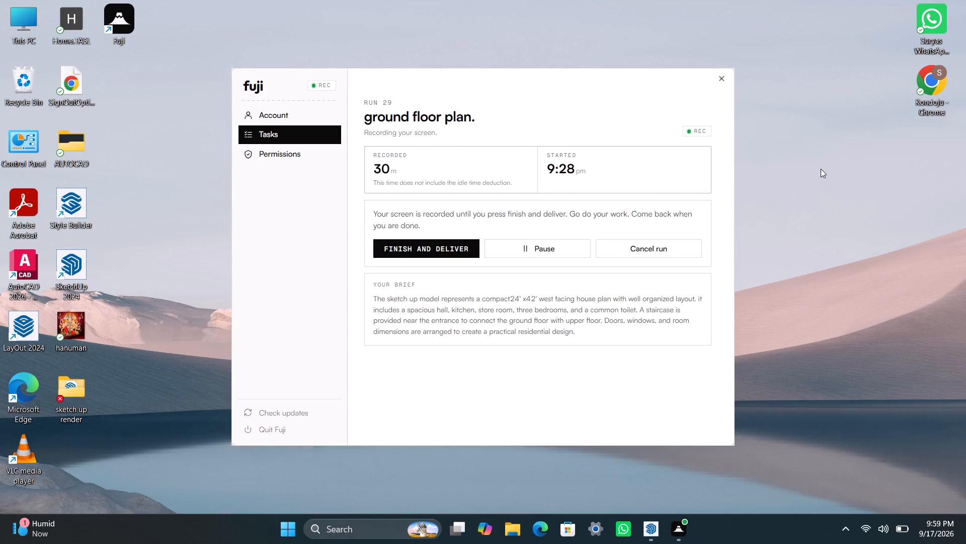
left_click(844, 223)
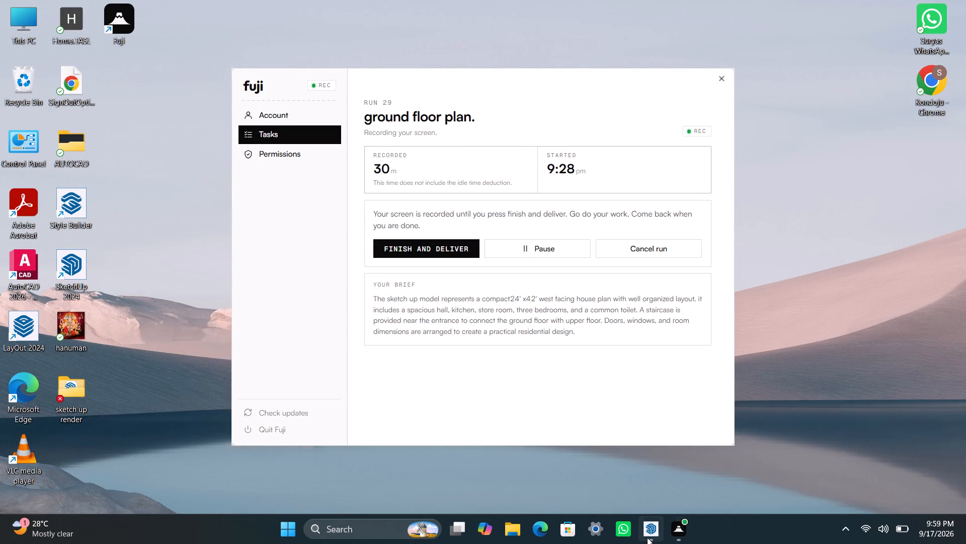
Switch to SketchUp and extrude the door frame profile in the corner room's partition 2.5".
left_click(647, 537)
scroll(428, 253, "up", 3)
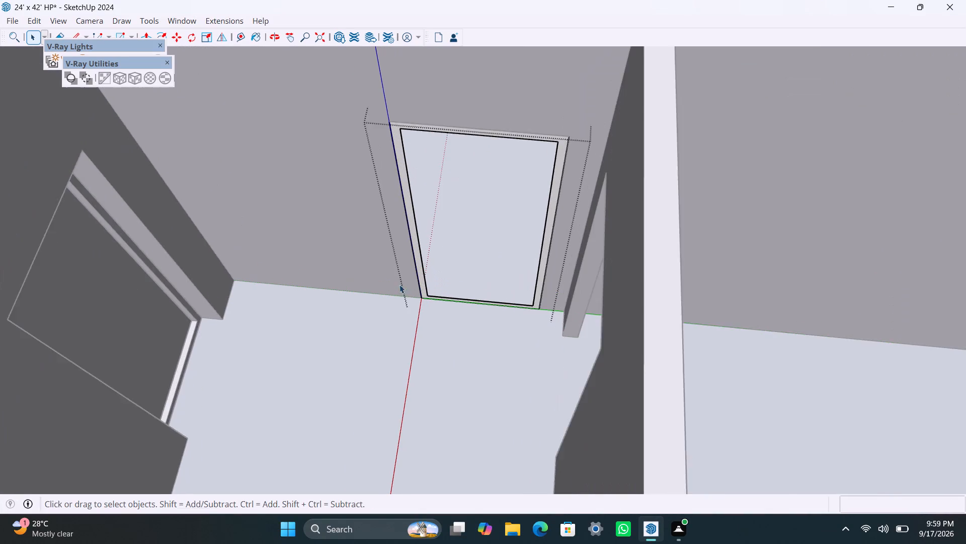
scroll(399, 284, "up", 3)
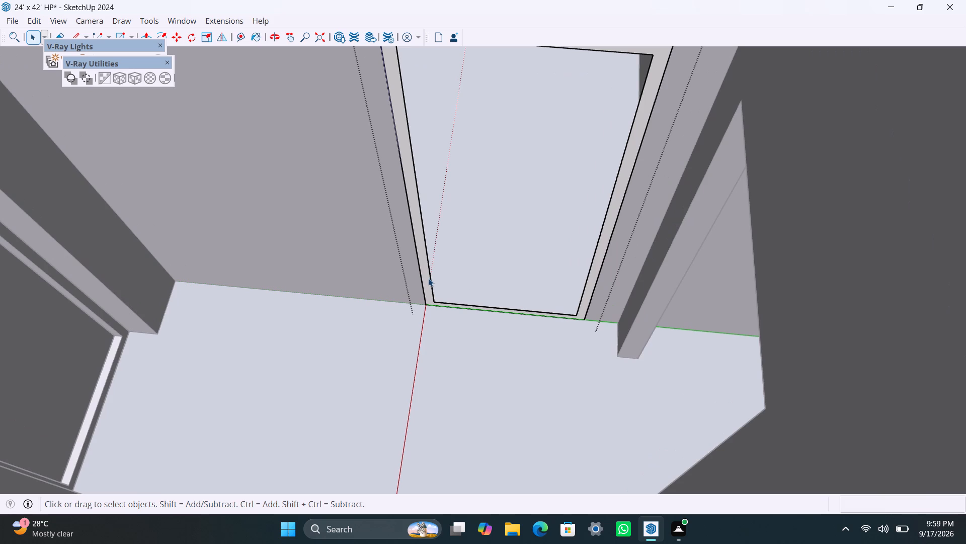
left_click(427, 281)
key("p")
left_click(427, 281)
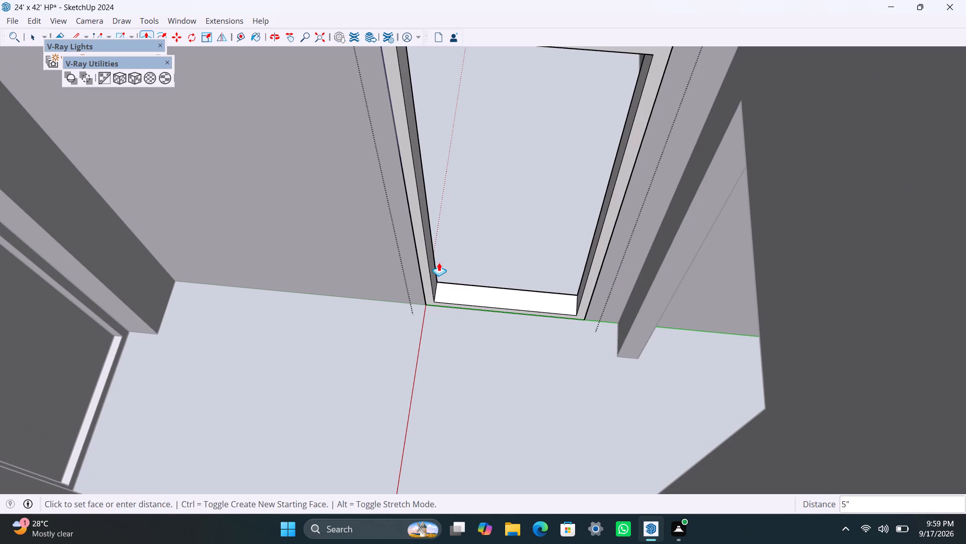
type("2.5\"")
key("Return")
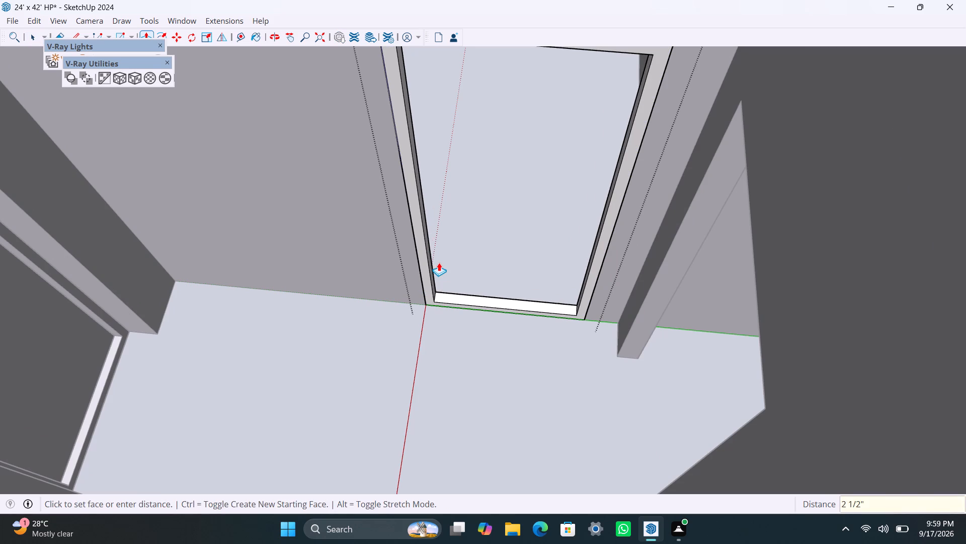
key("space")
Draw a rectangle filling the inside of the door frame, make it a group, and open it for editing.
scroll(409, 303, "down", 2)
scroll(425, 248, "down", 2)
key("r")
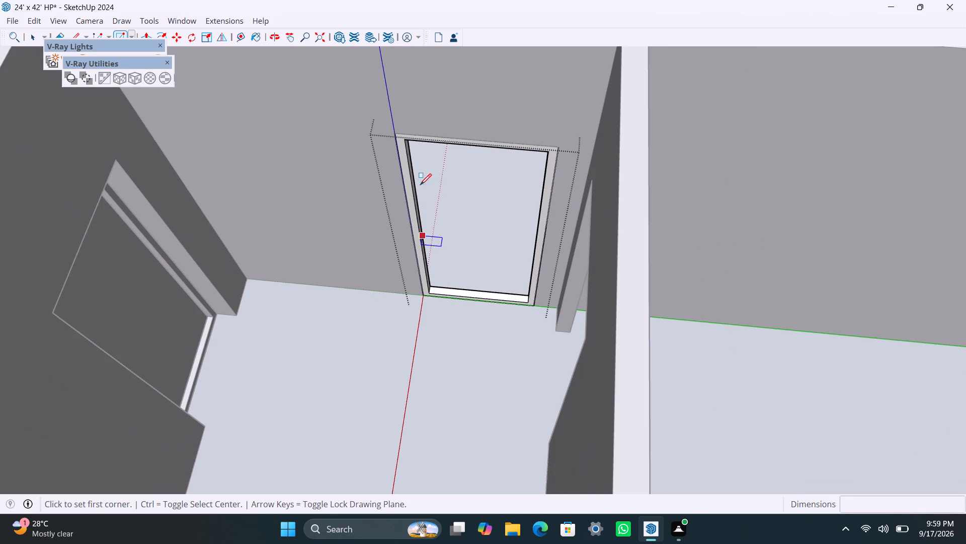
left_click_drag(406, 141, 406, 151)
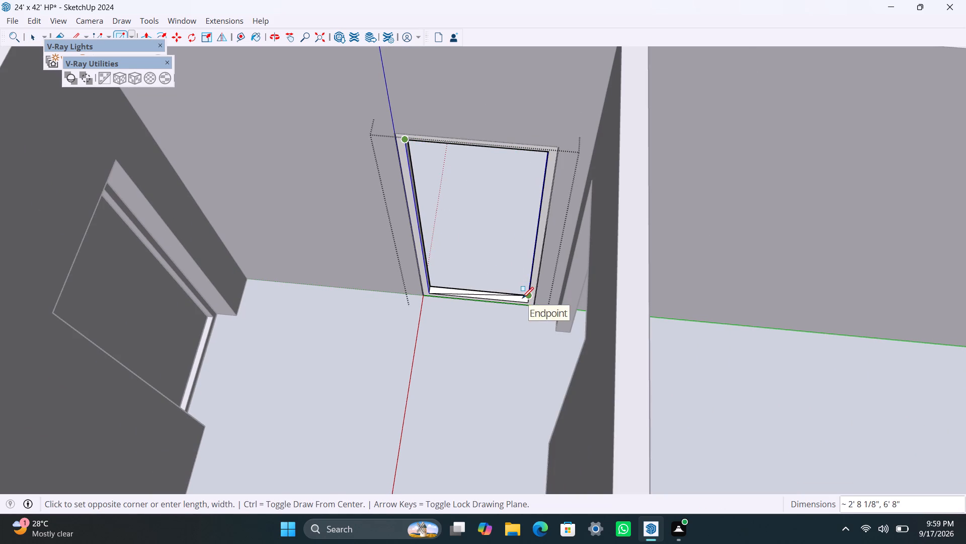
left_click(524, 301)
key("space")
double_click(501, 251)
right_click(501, 248)
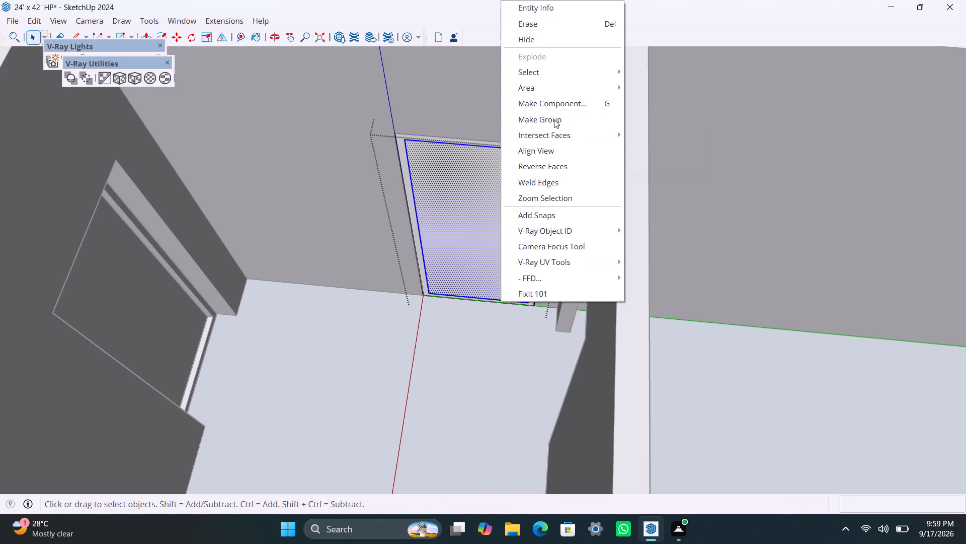
left_click(554, 118)
triple_click(508, 230)
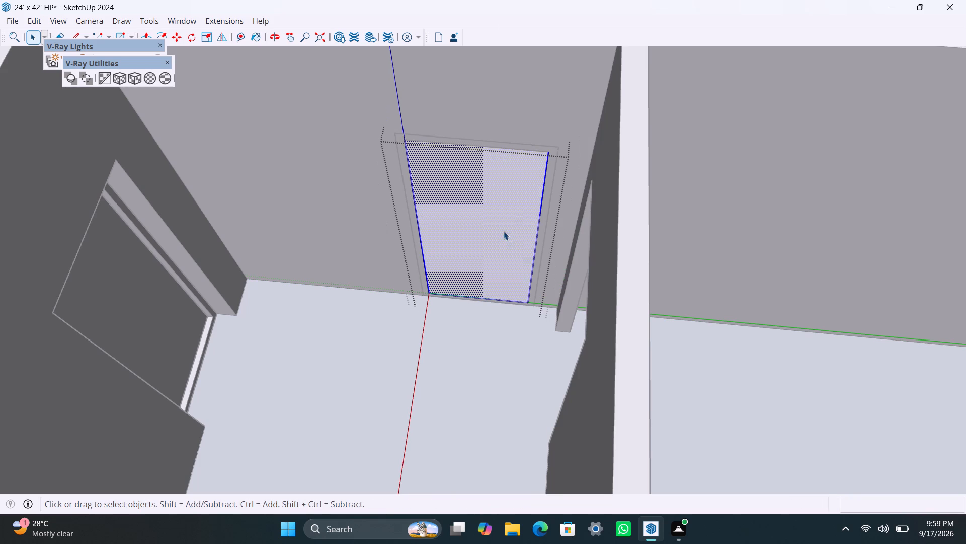
Extrude the door panel face to a thickness of 18 mm.
left_click(504, 231)
key("p")
left_click(502, 232)
type("18MM")
key("Return")
Place guides on the door panel 4' below its top edge and 6" in from its side edge for the handle.
scroll(452, 260, "up", 3)
middle_click_drag(458, 363, 475, 320)
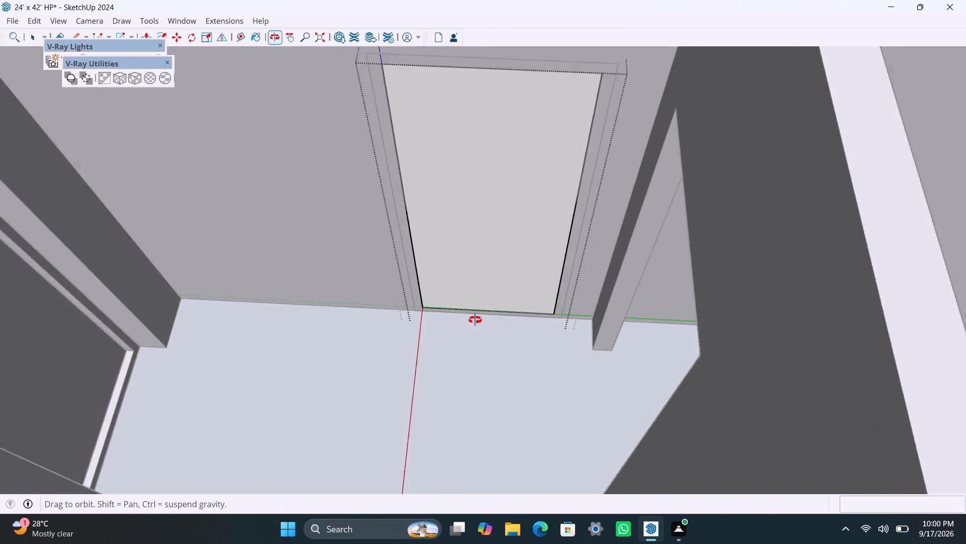
middle_click_drag(475, 320, 460, 276)
scroll(460, 293, "down", 3)
middle_click_drag(455, 317, 436, 413, "shift")
scroll(435, 377, "up", 2)
middle_click_drag(434, 374, 436, 357)
key("t")
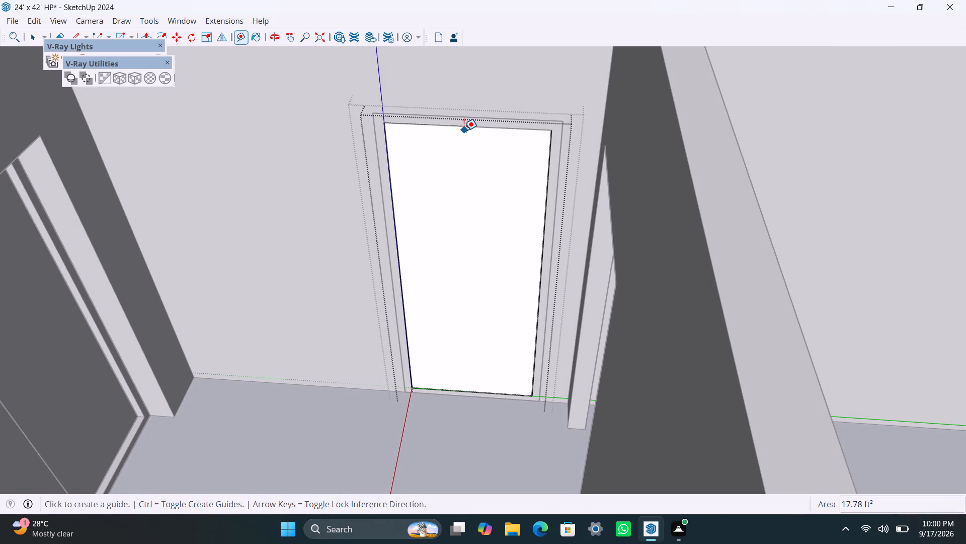
left_click(465, 127)
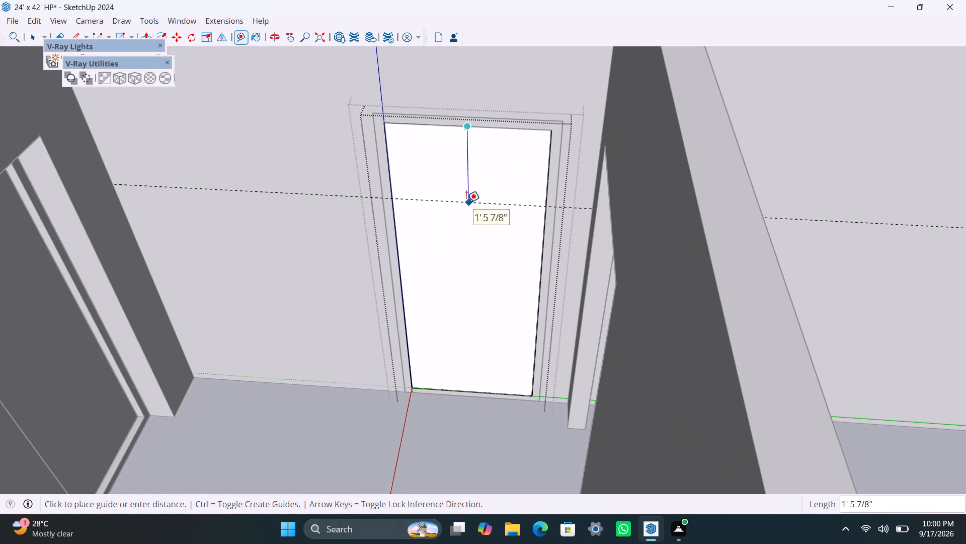
type("4'")
key("Return")
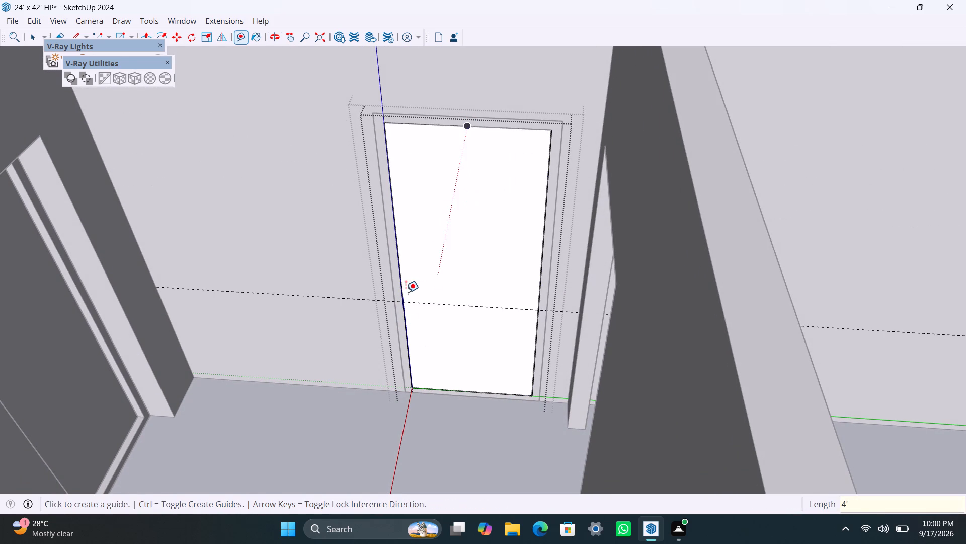
left_click(404, 286)
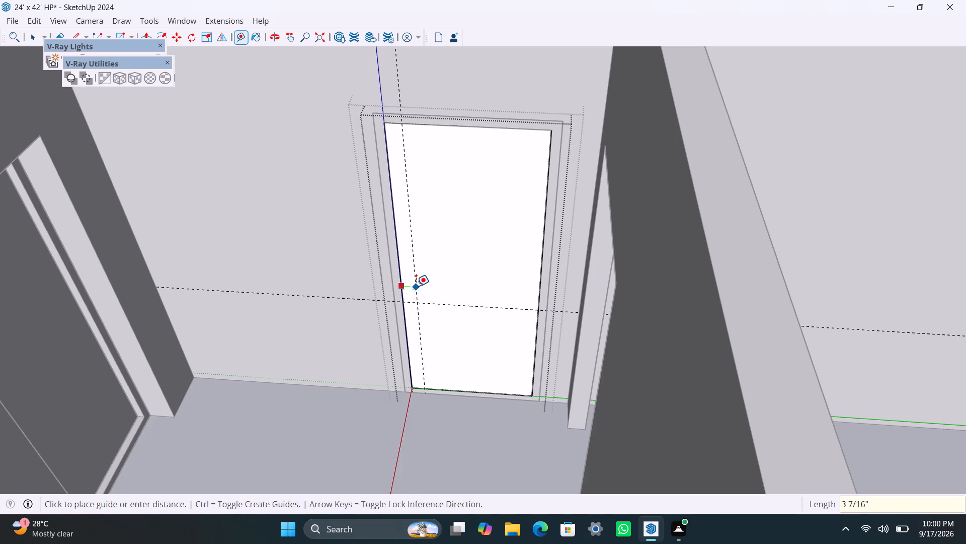
type("6\"")
key("Return")
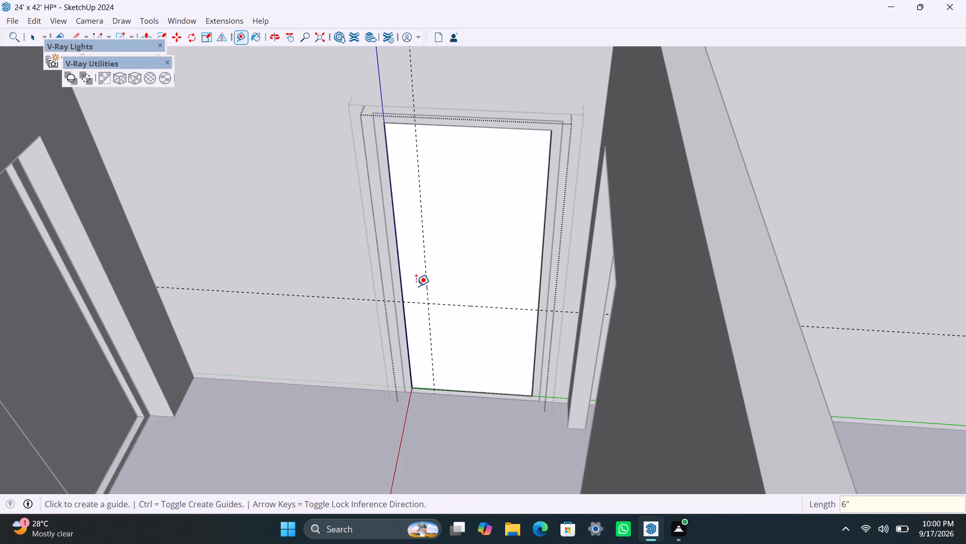
Add handle guides 8" above the horizontal guide and 1.5" farther inward from the vertical guide.
left_click(458, 308)
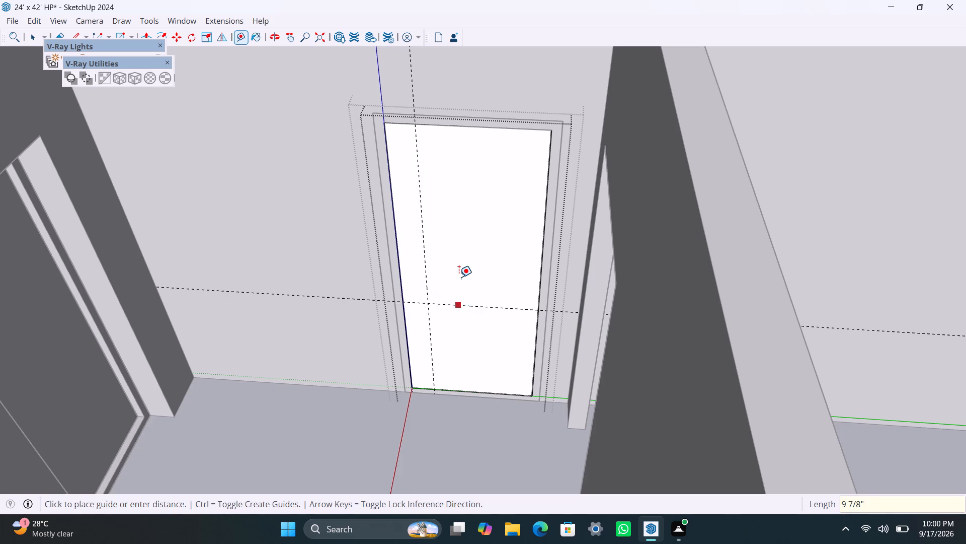
type("8\"")
key("Return")
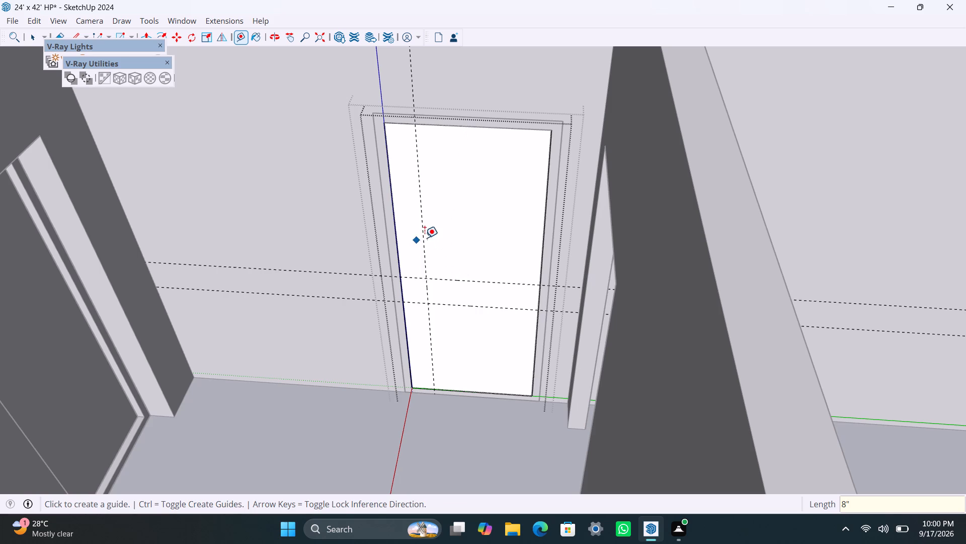
left_click(425, 236)
type("1.5\"")
key("Return")
key("space")
Draw the handle rectangle between the four guide intersections, make it a group, and open it.
scroll(472, 349, "up", 4)
key("r")
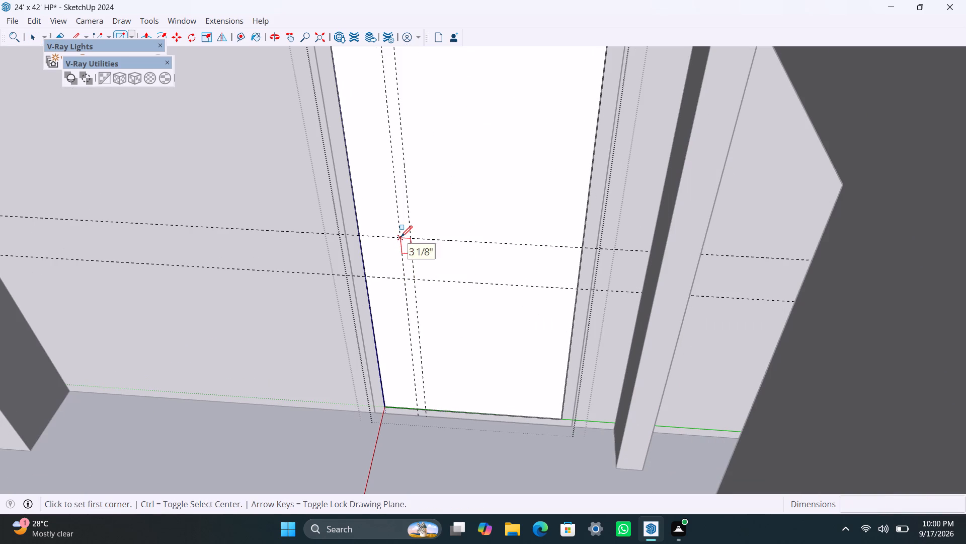
left_click_drag(401, 237, 400, 250)
left_click(412, 280)
key("space")
double_click(407, 266)
right_click(406, 265)
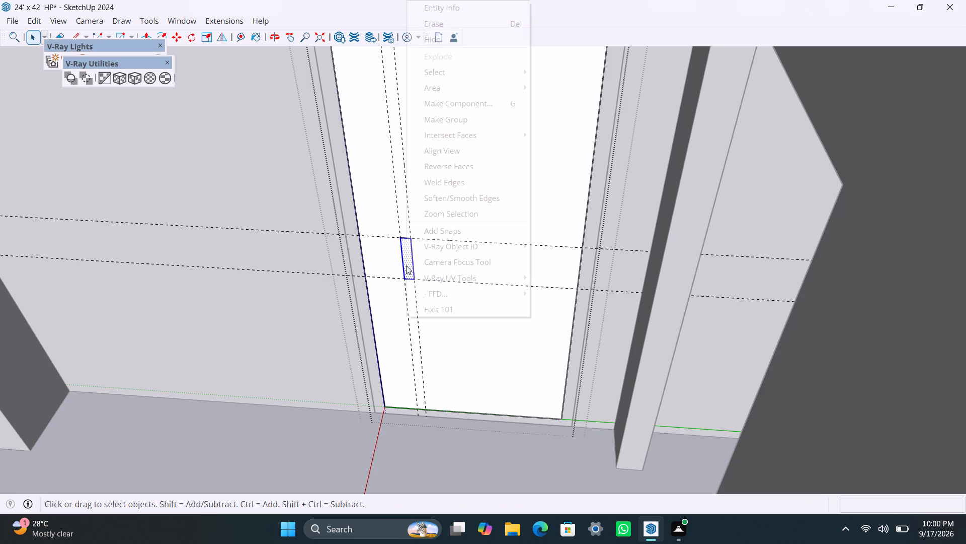
left_click_drag(451, 122, 449, 133)
left_click_drag(452, 124, 452, 132)
left_click(455, 118)
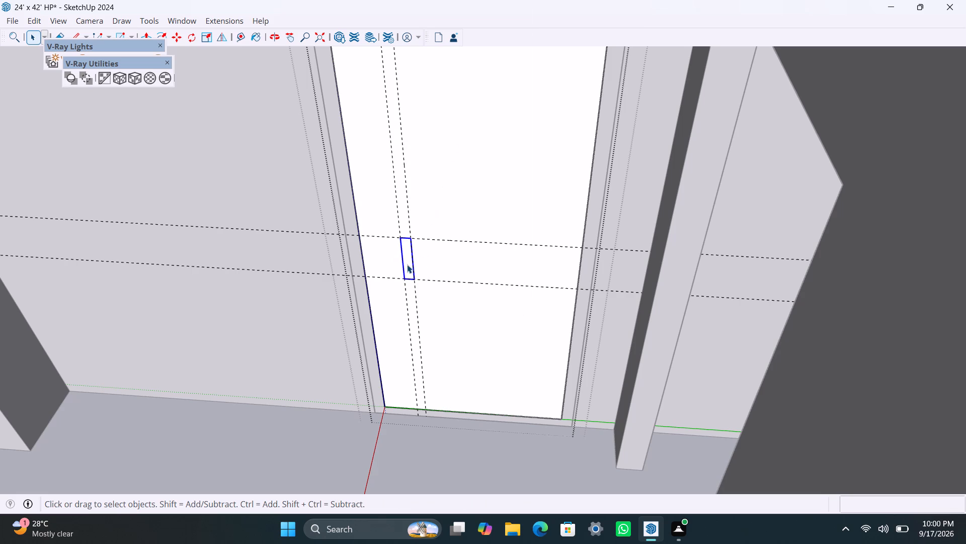
triple_click(407, 264)
Extrude the handle rectangle 0.5" out from the door panel.
key("p")
left_click(407, 264)
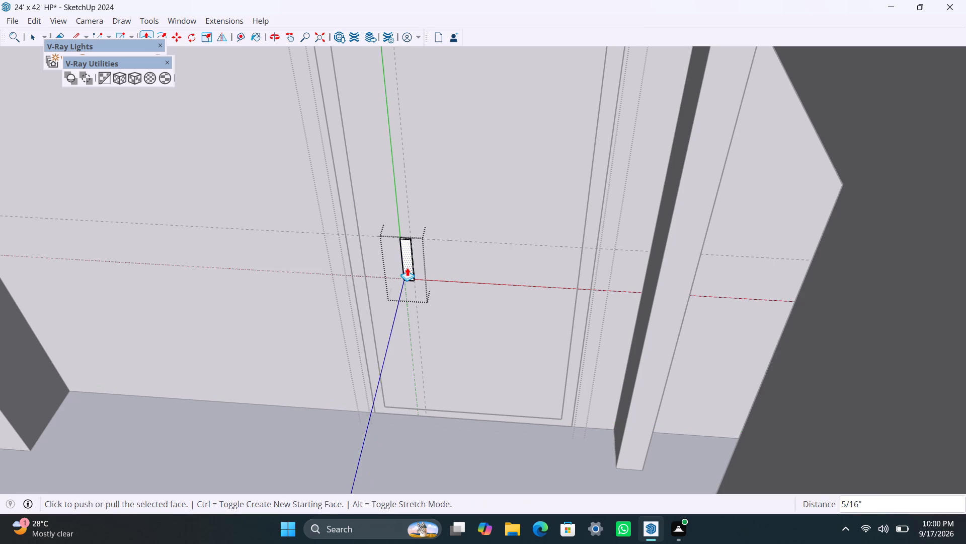
type("0.5\"")
key("Return")
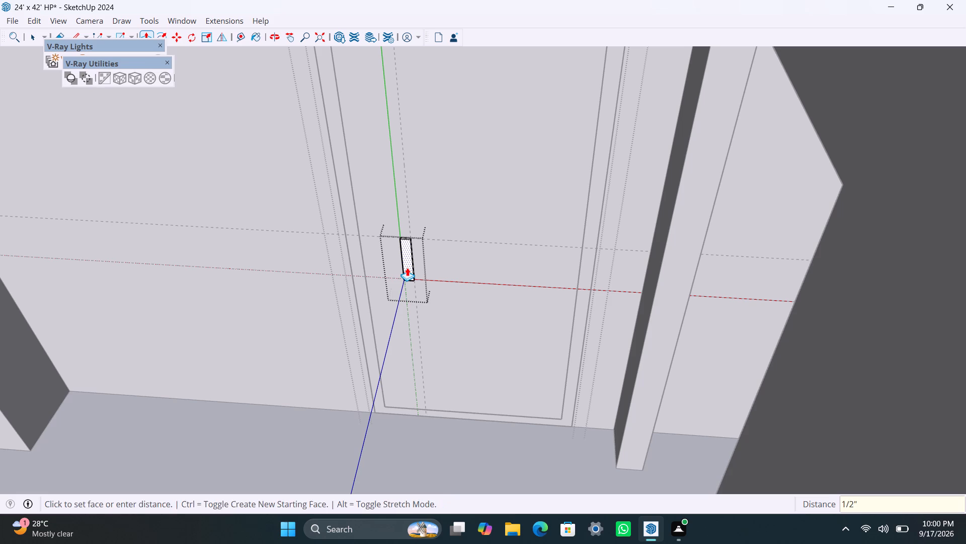
key("space")
Close the open handle and door groups to return to editing the whole house model.
scroll(447, 263, "down", 12)
middle_click_drag(381, 375, 729, 391)
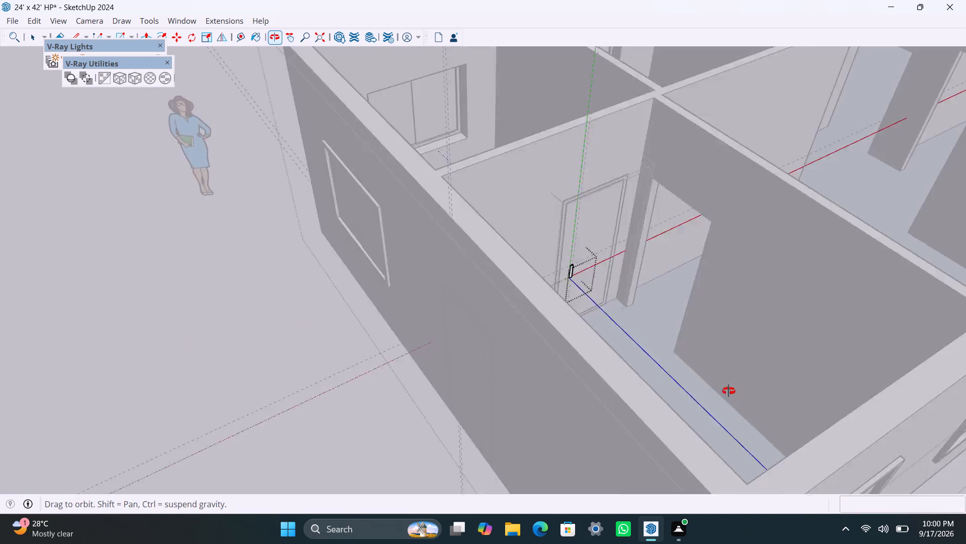
middle_click_drag(729, 391, 736, 394)
left_click(535, 458)
left_click_drag(362, 363, 358, 364)
triple_click(334, 394)
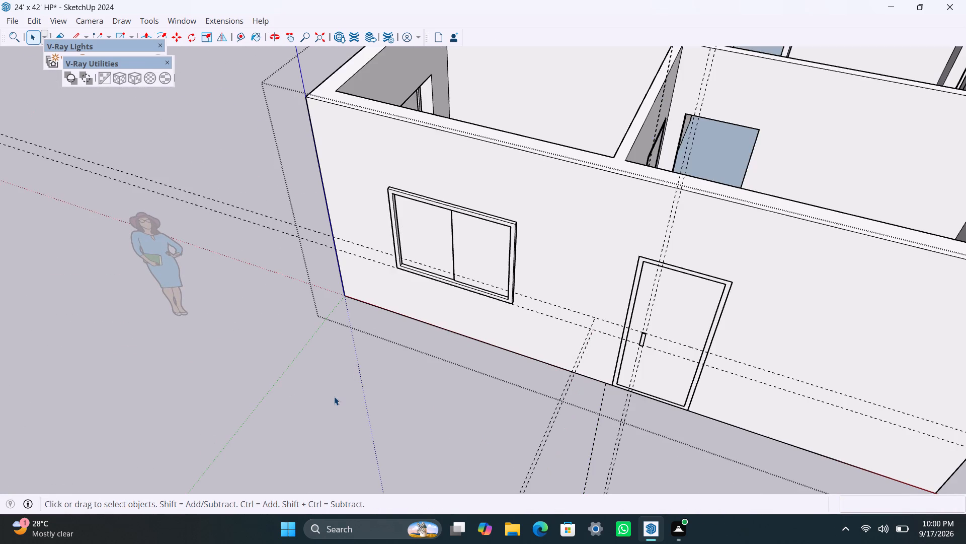
Draw a rectangle filling the empty doorway in the interior wall adjoining the framed door's wall, make it a group, and open it.
scroll(339, 344, "down", 3)
middle_click_drag(327, 363, 327, 543, "shift")
scroll(665, 436, "up", 3)
middle_click_drag(567, 429, 615, 463)
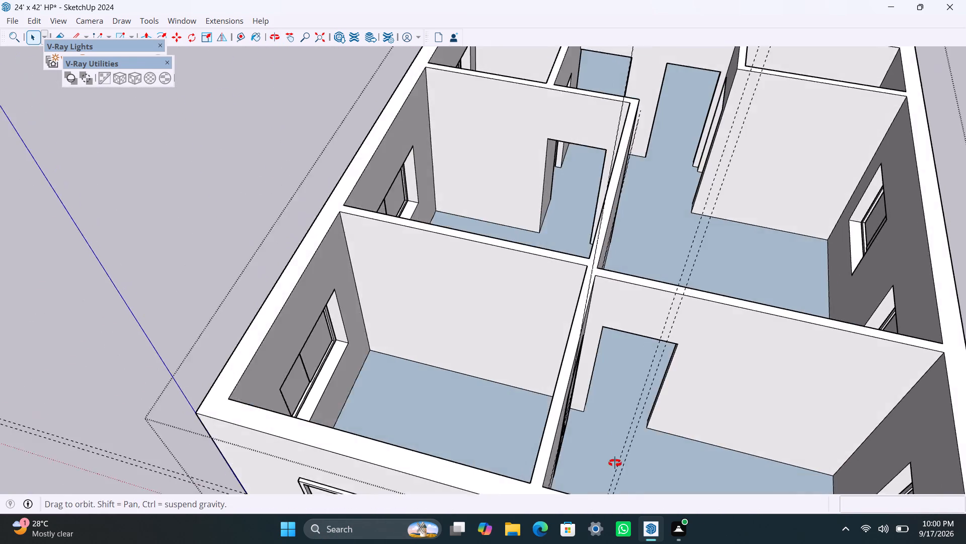
middle_click_drag(615, 463, 615, 459)
scroll(629, 349, "up", 3)
middle_click_drag(616, 315, 494, 359, "shift")
scroll(533, 410, "up", 2)
middle_click_drag(653, 400, 662, 331)
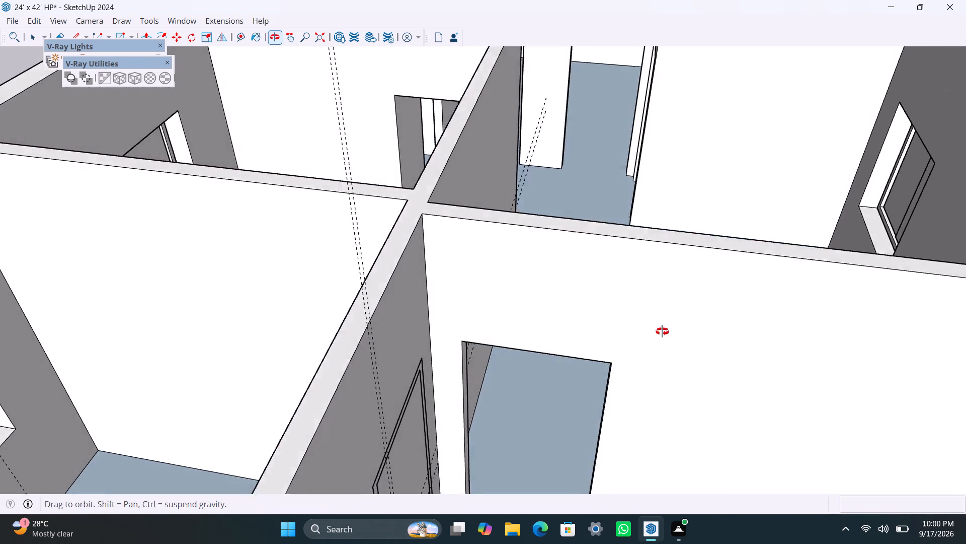
middle_click_drag(662, 331, 662, 329)
scroll(650, 317, "down", 3)
middle_click_drag(702, 346, 681, 267, "shift")
scroll(561, 362, "up", 2)
middle_click_drag(648, 466, 693, 451)
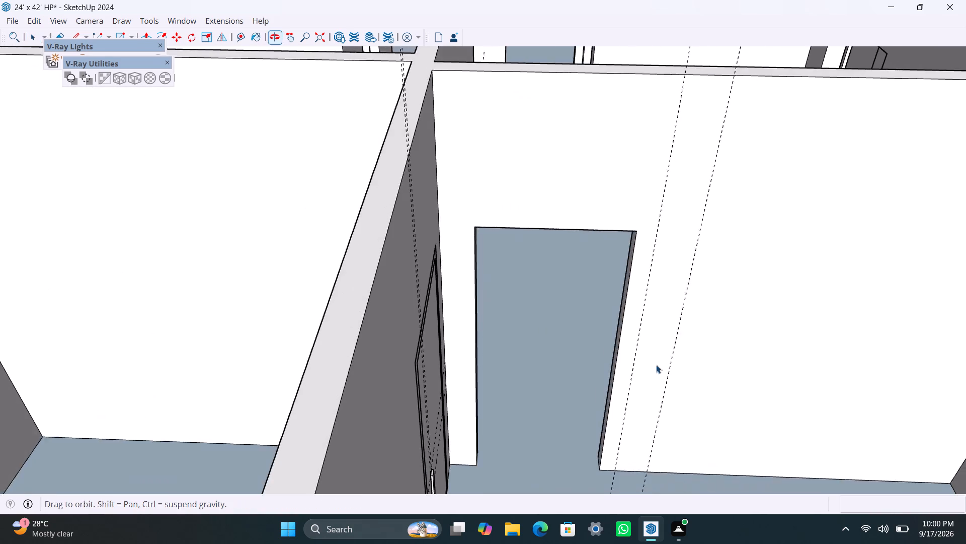
scroll(644, 339, "up", 2)
middle_click_drag(640, 314, 642, 291, "shift")
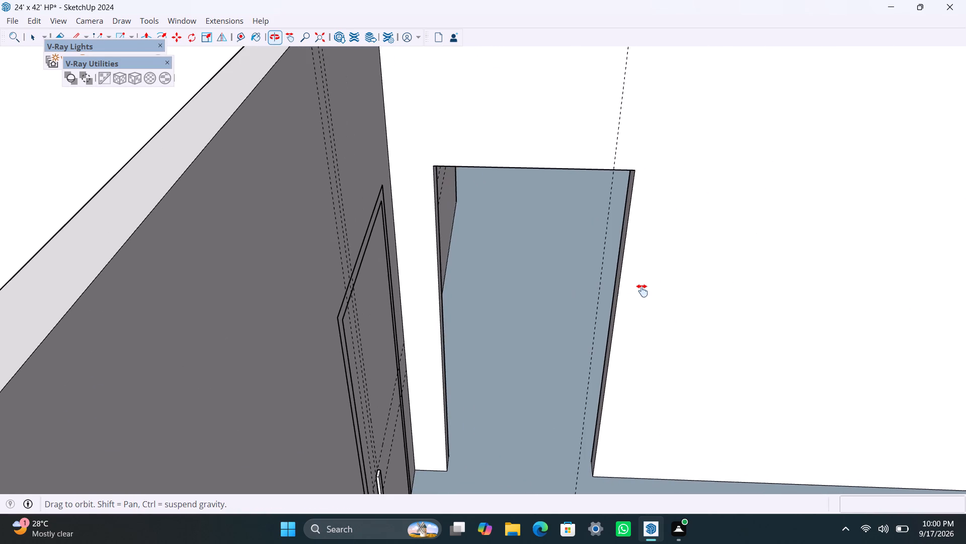
middle_click_drag(642, 291, 642, 291, "shift")
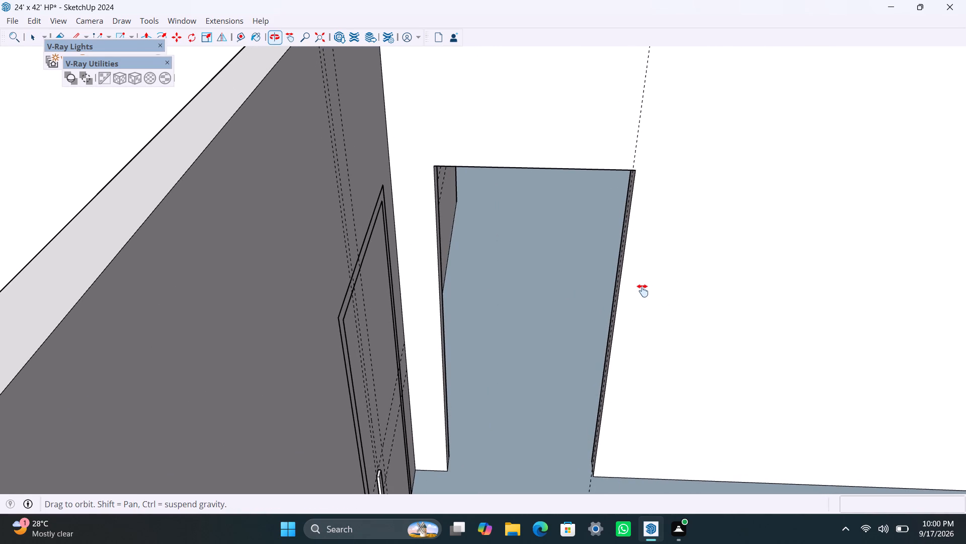
middle_click_drag(642, 291, 644, 292, "shift")
key("r")
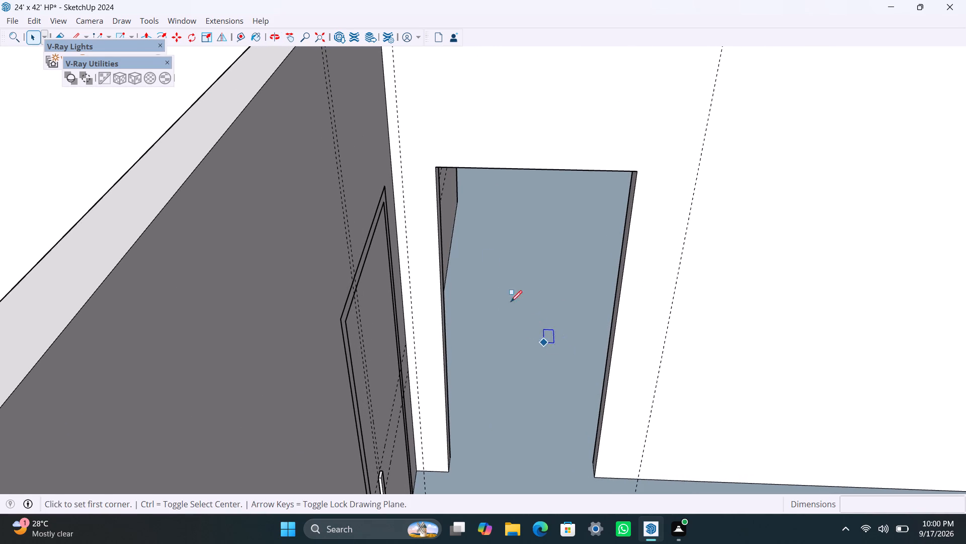
left_click_drag(438, 167, 441, 182)
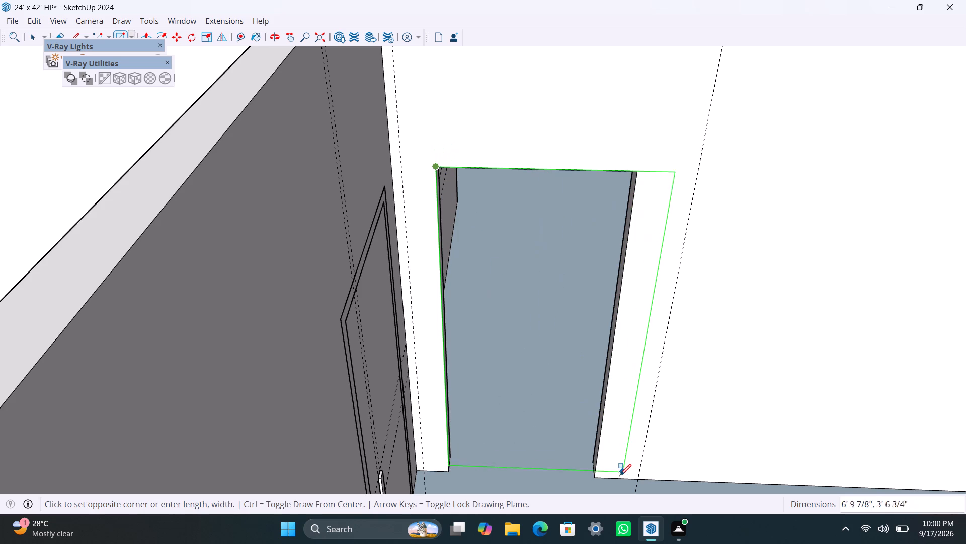
left_click(601, 475)
key("space")
double_click(561, 400)
right_click(561, 397)
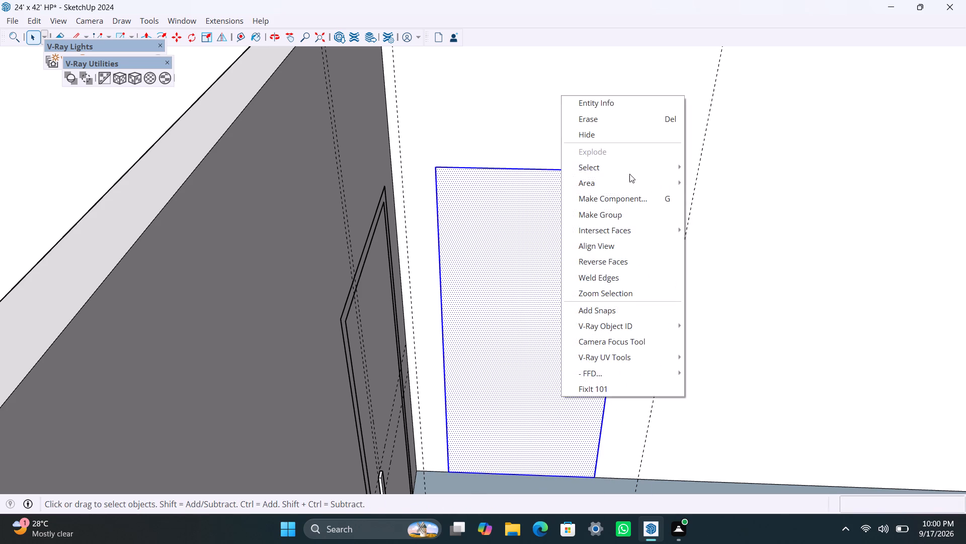
left_click(626, 213)
double_click(504, 277)
Offset the doorway rectangle's outline 2" inward and delete the inner face to leave a door frame profile.
left_click(500, 274)
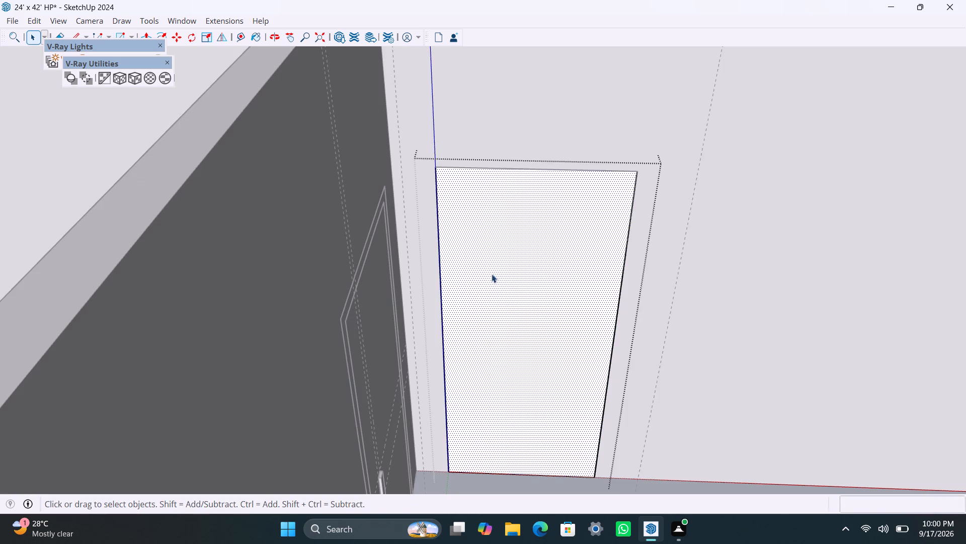
key("f")
left_click_drag(470, 279, 470, 274)
type("2\"")
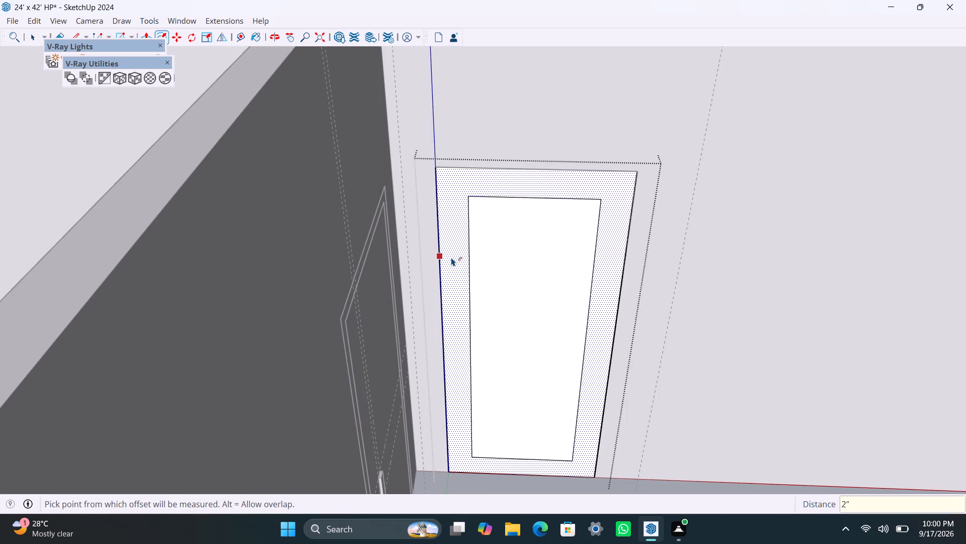
key("Return")
key("space")
left_click(483, 271)
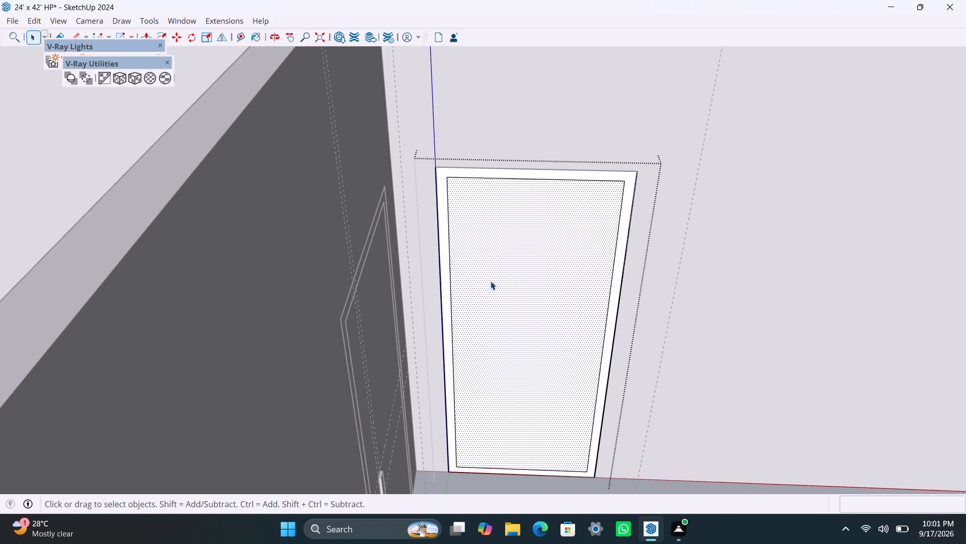
key("Delete")
Extrude the door frame profile 2.5".
scroll(461, 437, "up", 2)
left_click(451, 446)
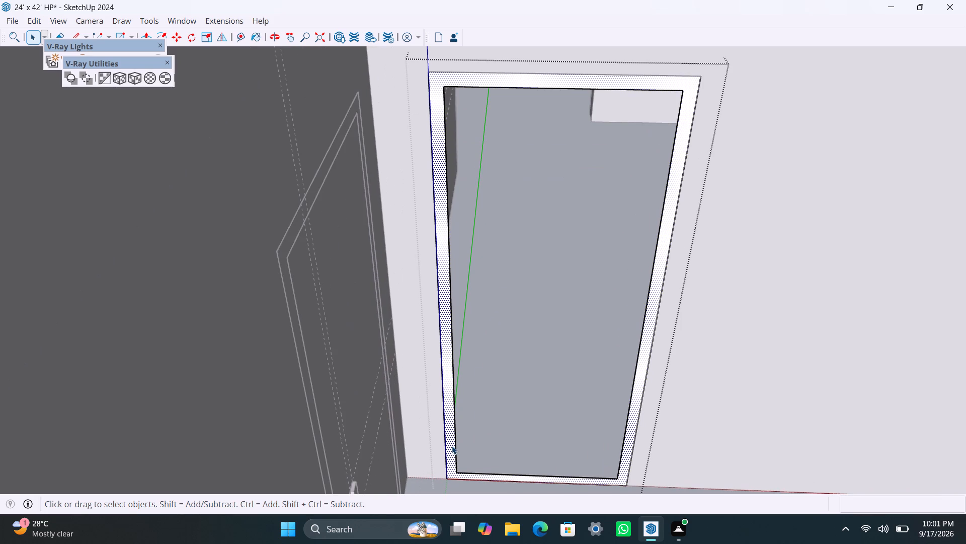
key("p")
left_click(452, 446)
type("2.5\"")
key("Return")
key("space")
Draw a door panel rectangle filling the inside of the frame, make it a group, and open it.
scroll(480, 322, "down", 2)
key("r")
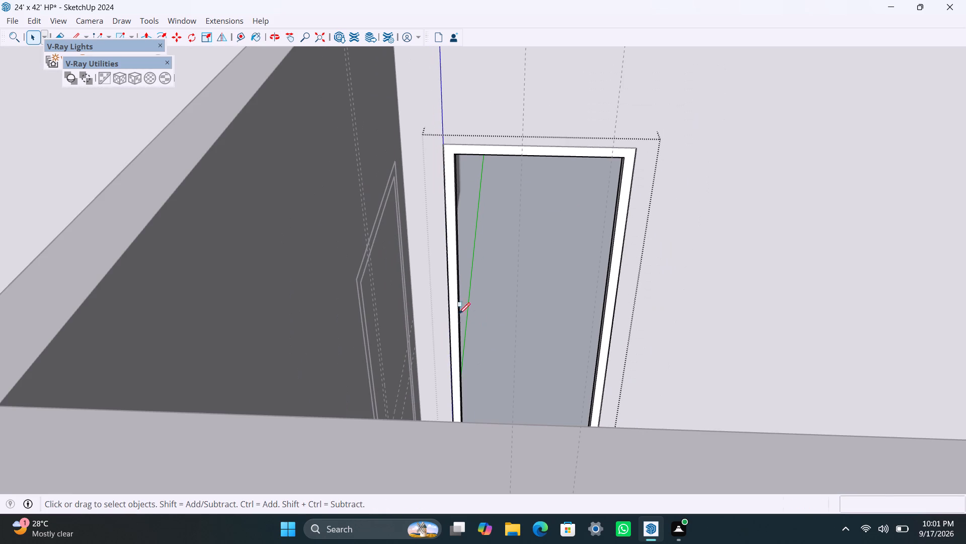
middle_click_drag(499, 299, 500, 319)
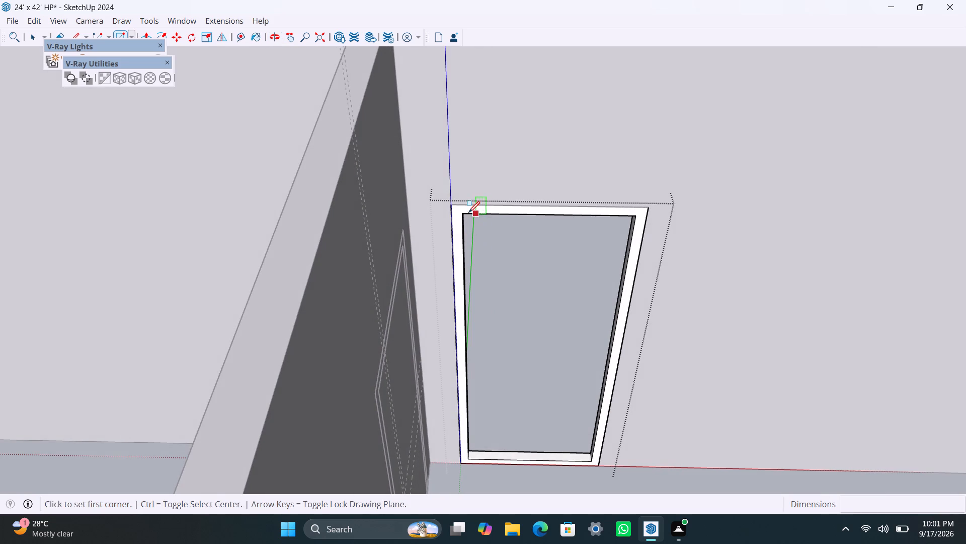
left_click_drag(466, 215, 466, 226)
left_click(591, 460)
key("space")
double_click(558, 404)
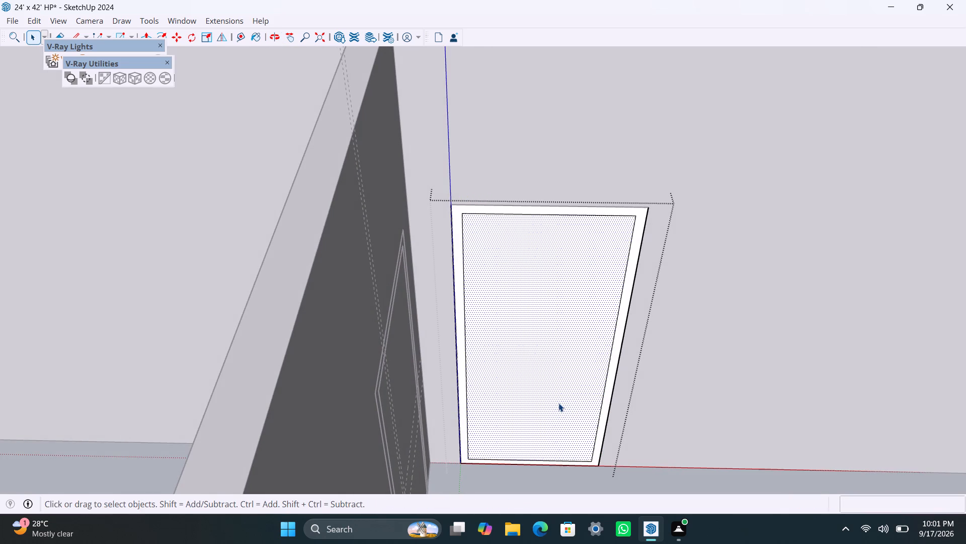
right_click(557, 398)
triple_click(514, 347)
right_click(512, 348)
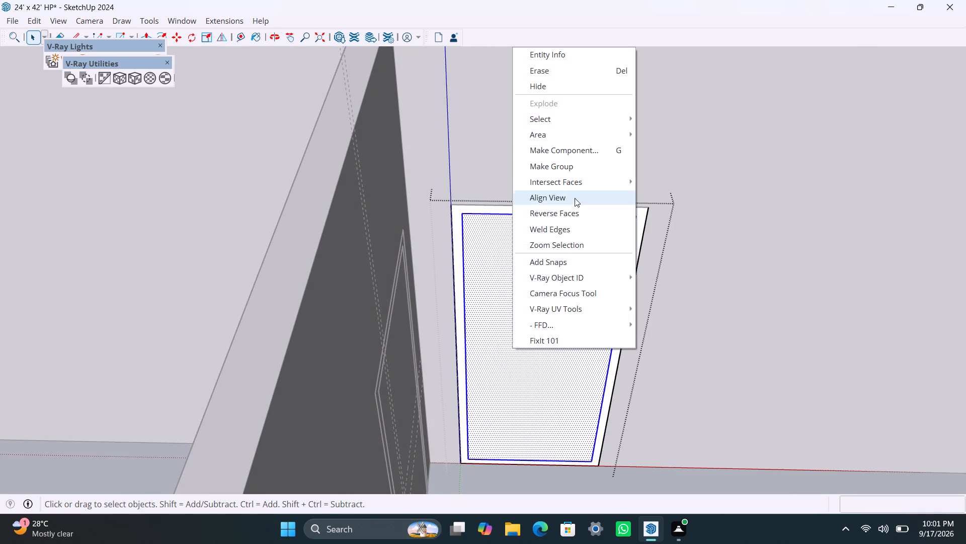
left_click_drag(573, 169, 571, 176)
left_click(556, 166)
triple_click(528, 367)
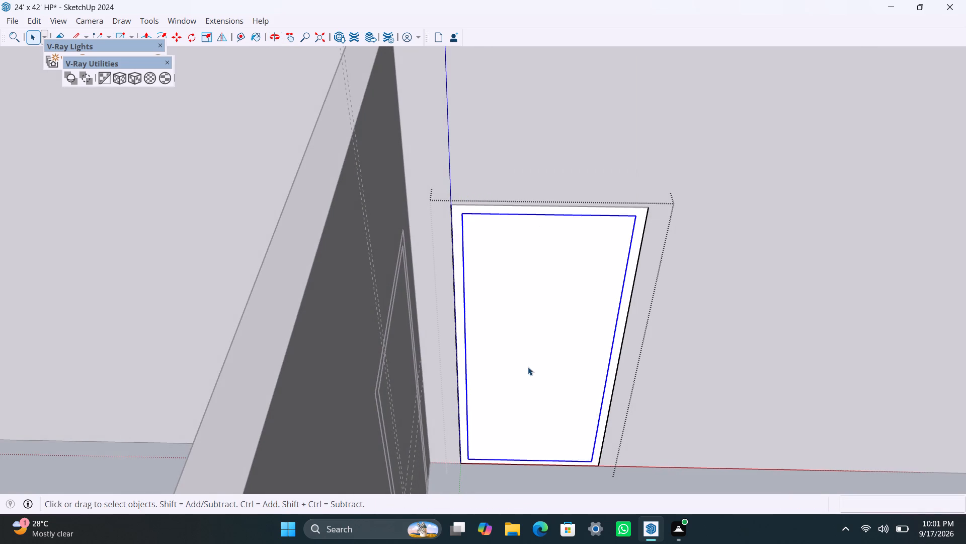
Extrude the door panel to a thickness of 18 mm.
key("p")
left_click(530, 365)
type("18MM")
key("Return")
key("space")
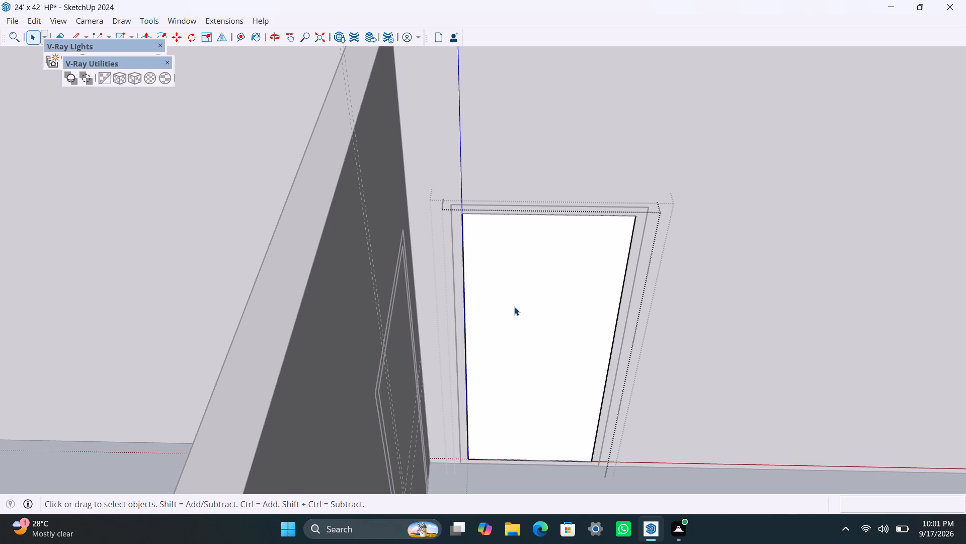
Place handle guides 4' below the panel's top edge and 6" in from its side edge nearest the adjoining wall.
key("t")
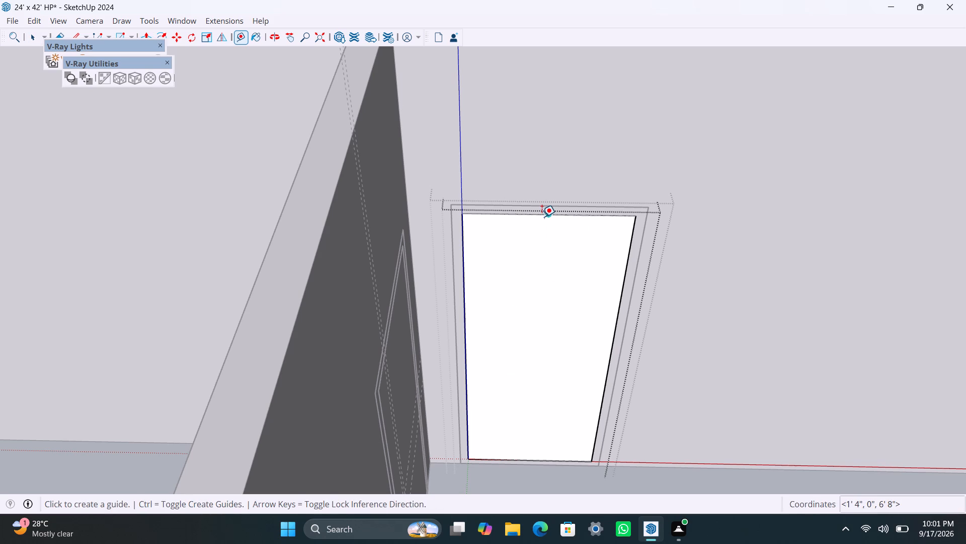
left_click_drag(542, 217, 542, 232)
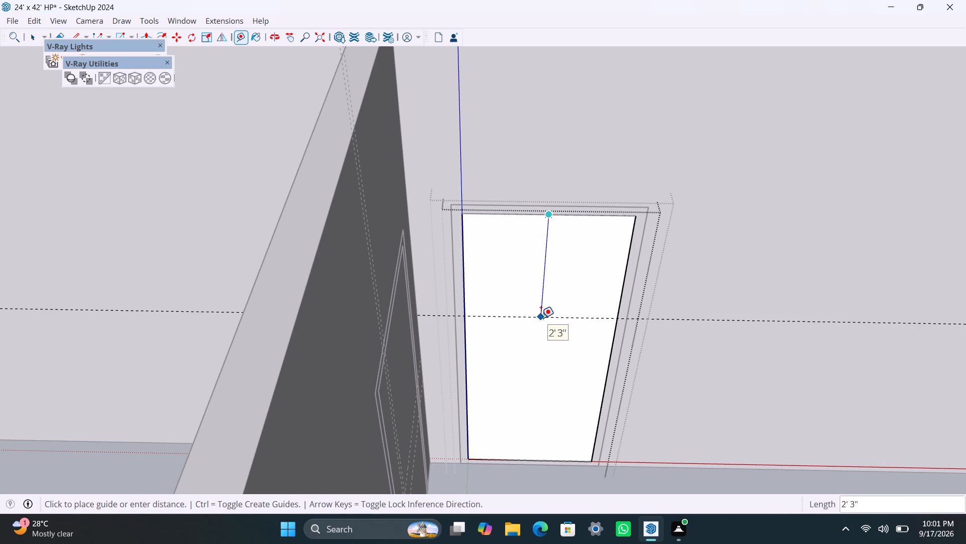
type("4'")
key("Return")
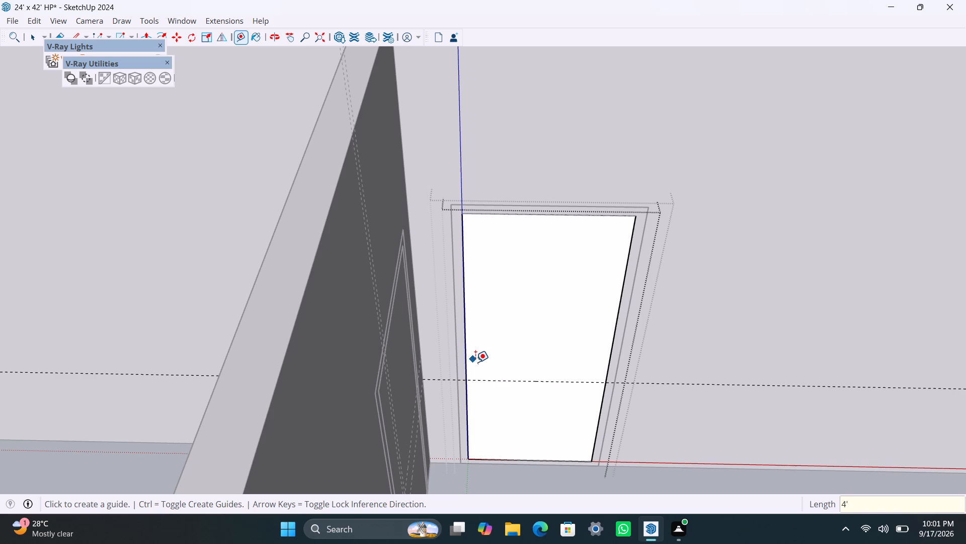
left_click(469, 355)
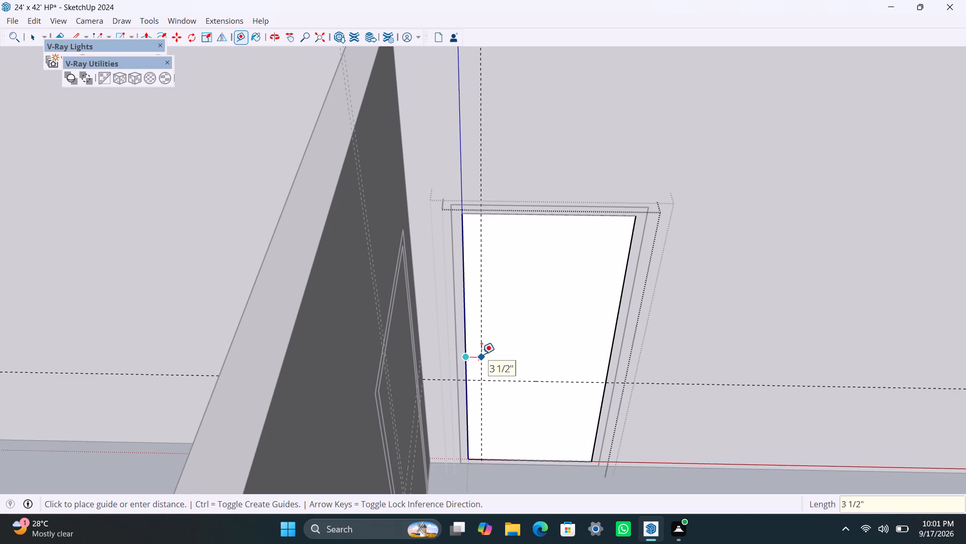
type("1'")
key("BackSpace")
key("BackSpace")
type("6\"")
key("Return")
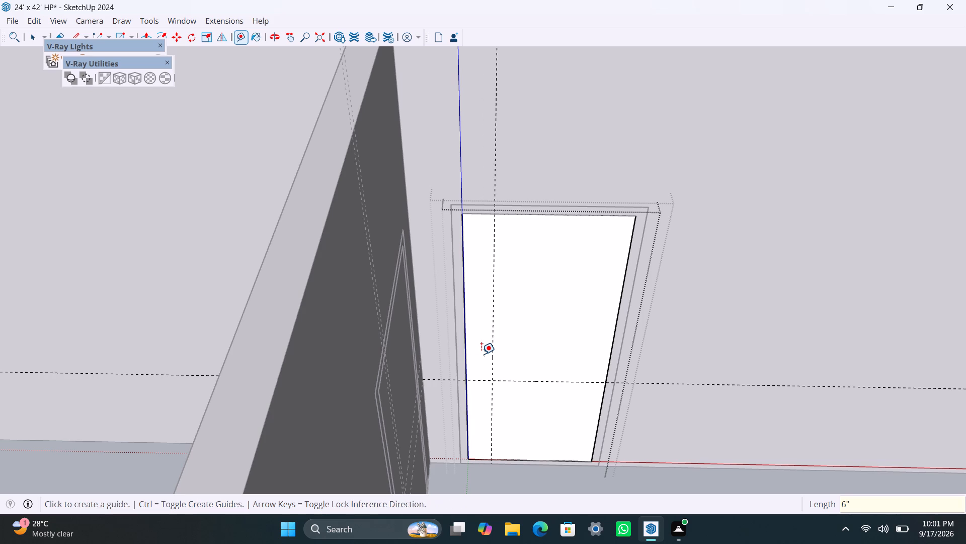
Add a second vertical guide 1.5" farther into the panel and a second horizontal guide 8" above the first.
left_click(496, 352)
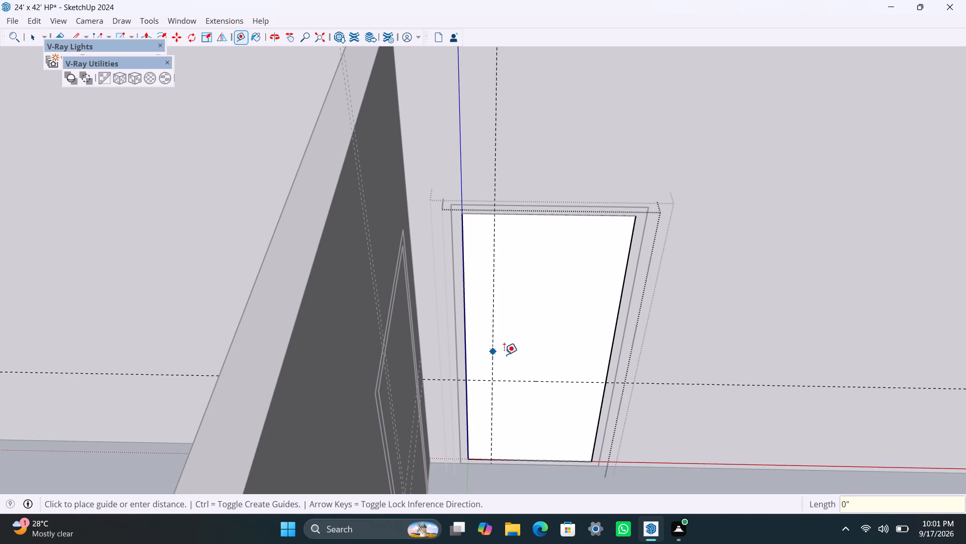
type("1.5\"")
key("Return")
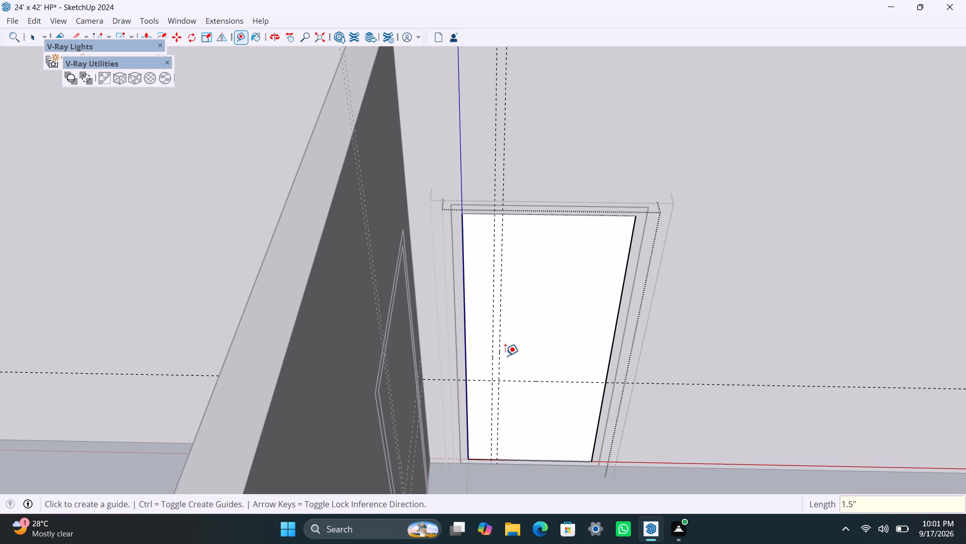
left_click(519, 378)
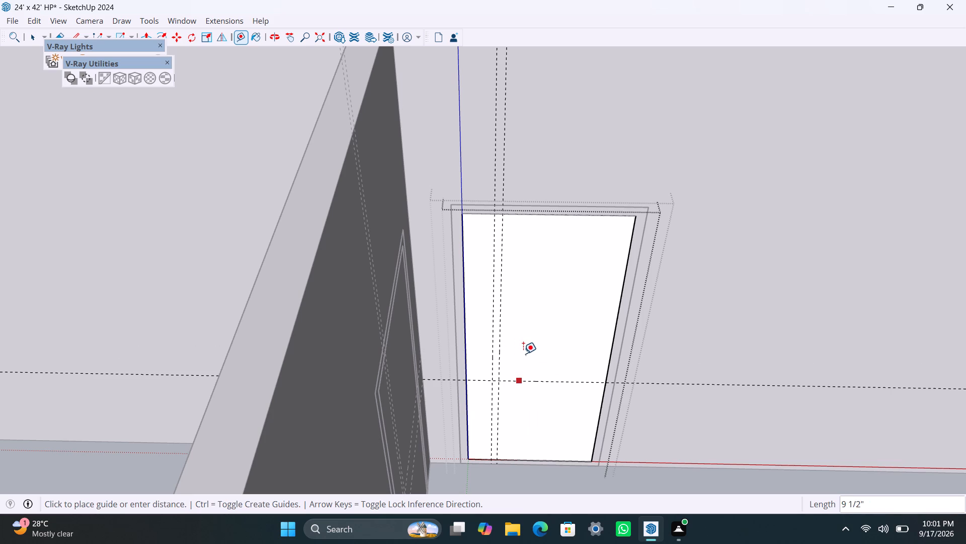
type("8\"")
key("Return")
key("space")
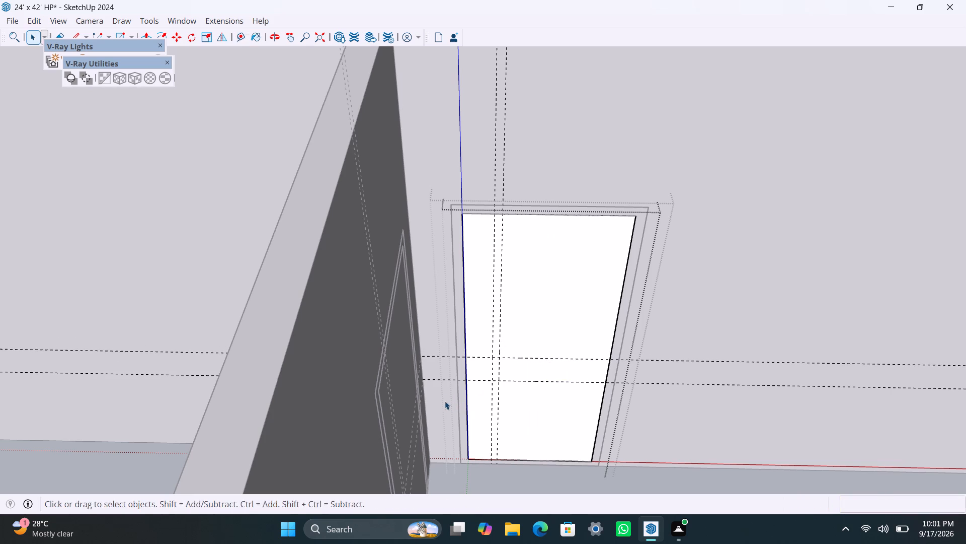
Draw the handle rectangle between the four guide intersections, make it a group, and open it.
key("r")
scroll(494, 356, "up", 2)
left_click_drag(494, 359, 493, 366)
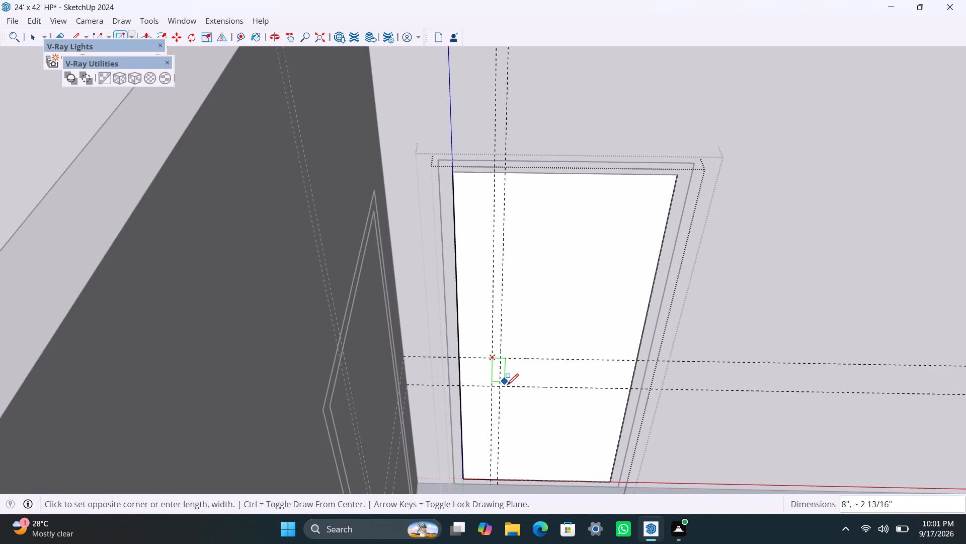
left_click(501, 387)
key("space")
double_click(498, 381)
right_click(498, 380)
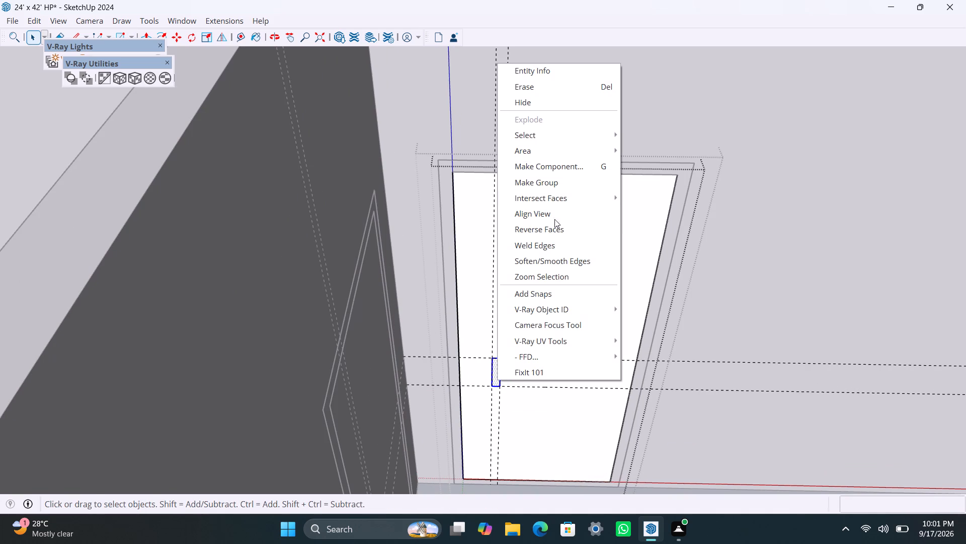
left_click(553, 183)
scroll(516, 410, "up", 5)
triple_click(488, 365)
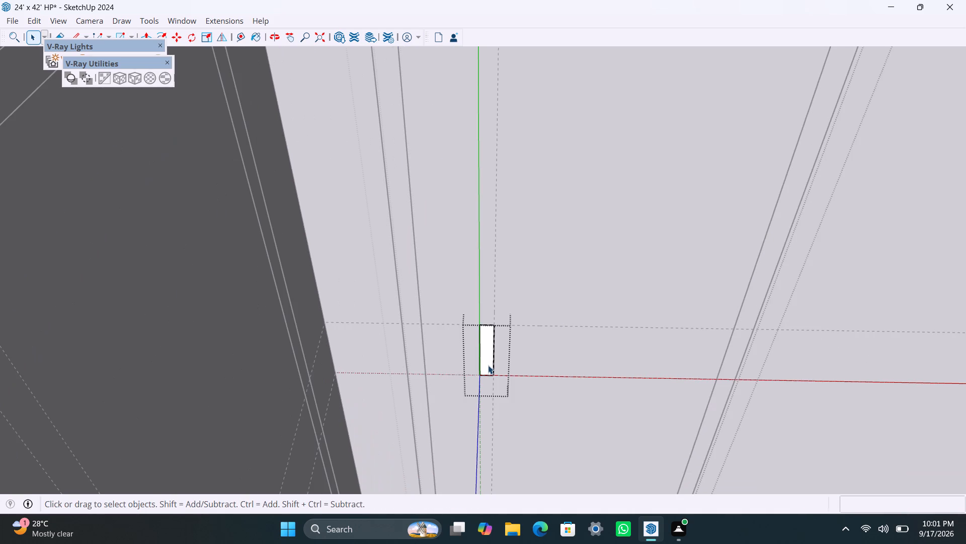
Extrude the handle rectangle 0.5" out from the door panel.
key("p")
left_click(488, 364)
type("0.5\"")
key("Return")
key("space")
Close the open handle, panel and frame groups to return to editing the whole house model.
scroll(484, 365, "down", 6)
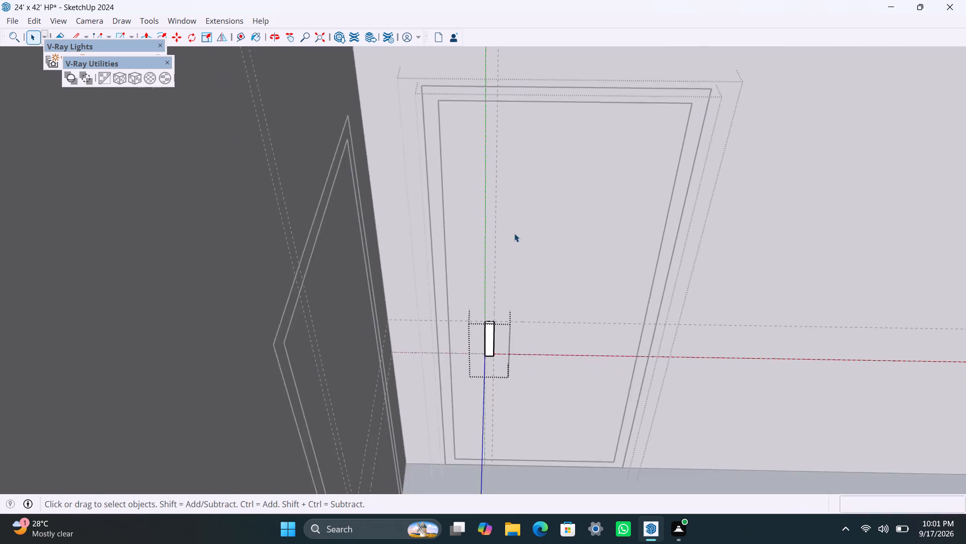
scroll(514, 233, "down", 17)
middle_click_drag(551, 205, 524, 339, "shift")
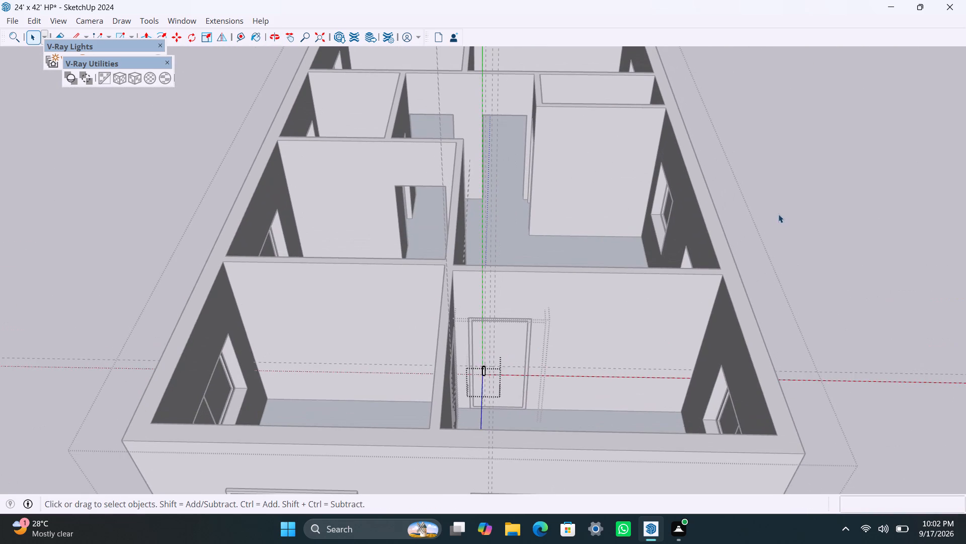
left_click(778, 214)
left_click(822, 178)
left_click_drag(799, 106, 804, 102)
left_click(804, 101)
scroll(523, 189, "up", 3)
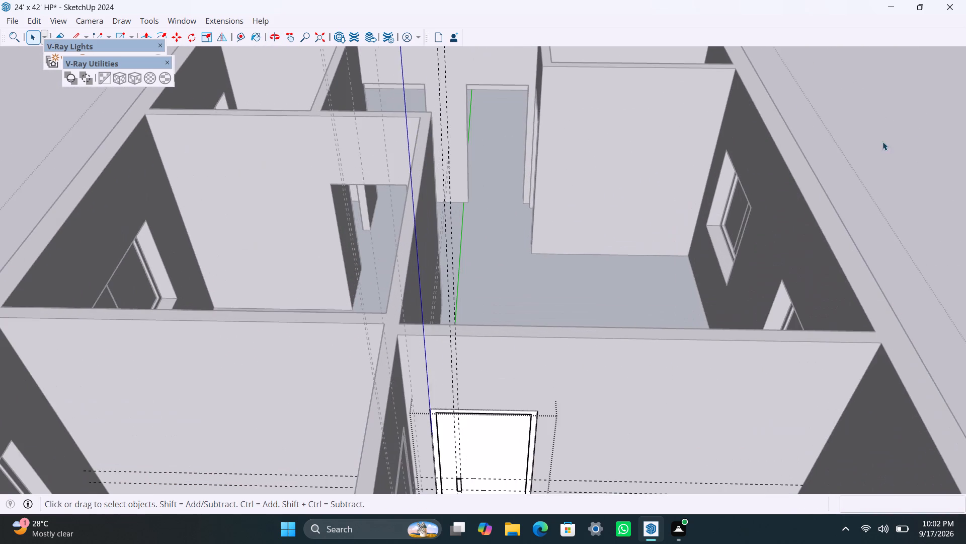
left_click(911, 122)
Draw a 3' x 7' rectangle filling the right-hand doorway in the hallway's end wall, make it a group, and open it.
scroll(683, 194, "down", 4)
middle_click_drag(610, 203, 593, 406, "shift")
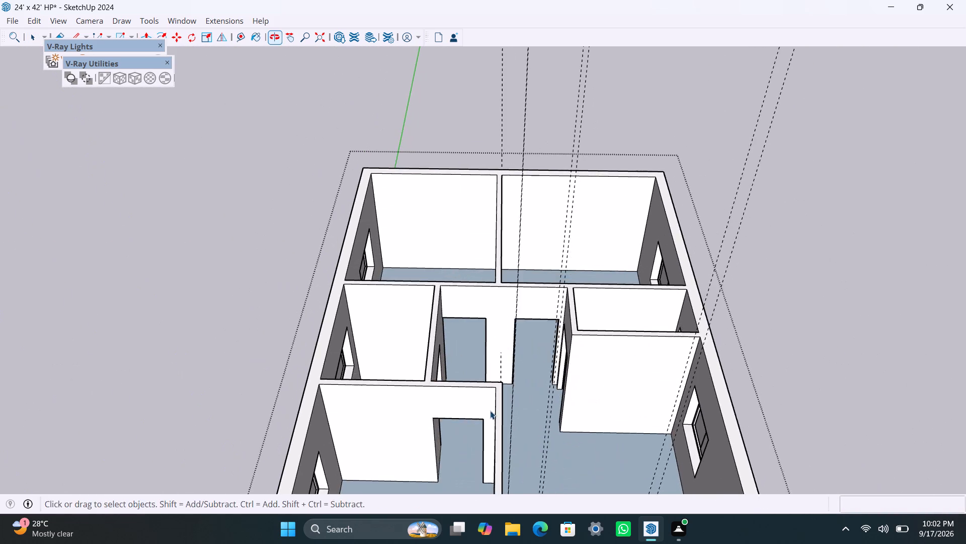
scroll(490, 397, "up", 2)
middle_click_drag(471, 361, 453, 469)
scroll(430, 469, "up", 3)
middle_click_drag(417, 451, 379, 331, "shift")
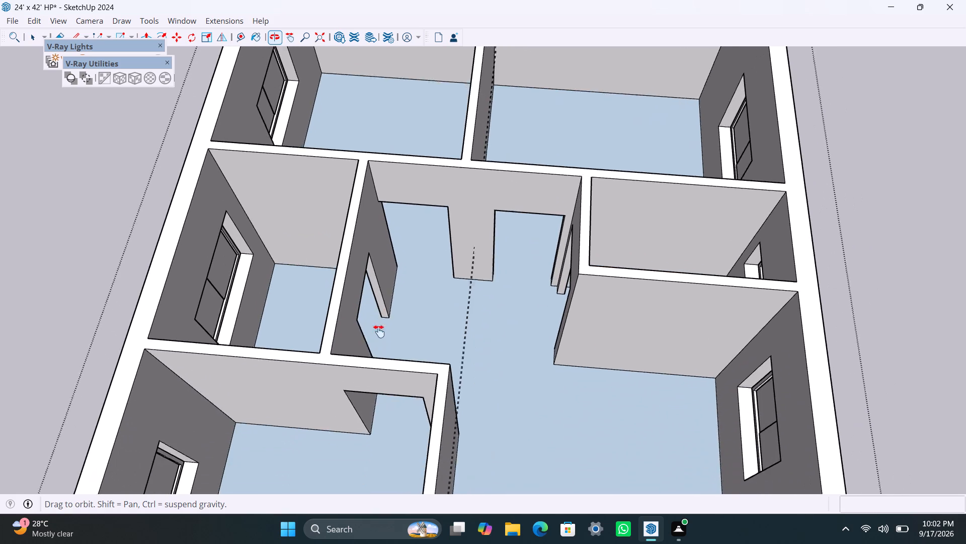
middle_click_drag(379, 331, 383, 323, "shift")
scroll(487, 256, "up", 3)
key("r")
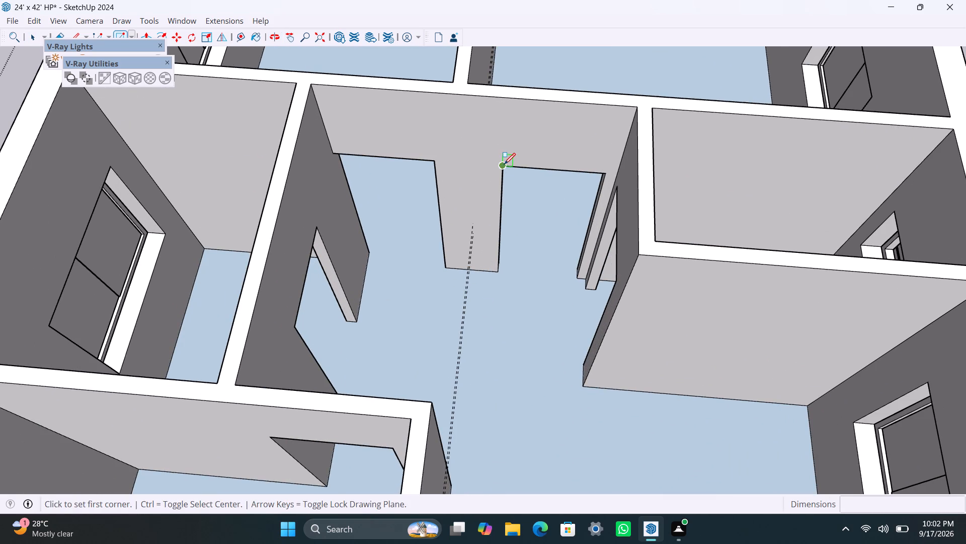
left_click_drag(505, 165, 513, 193)
left_click(581, 275)
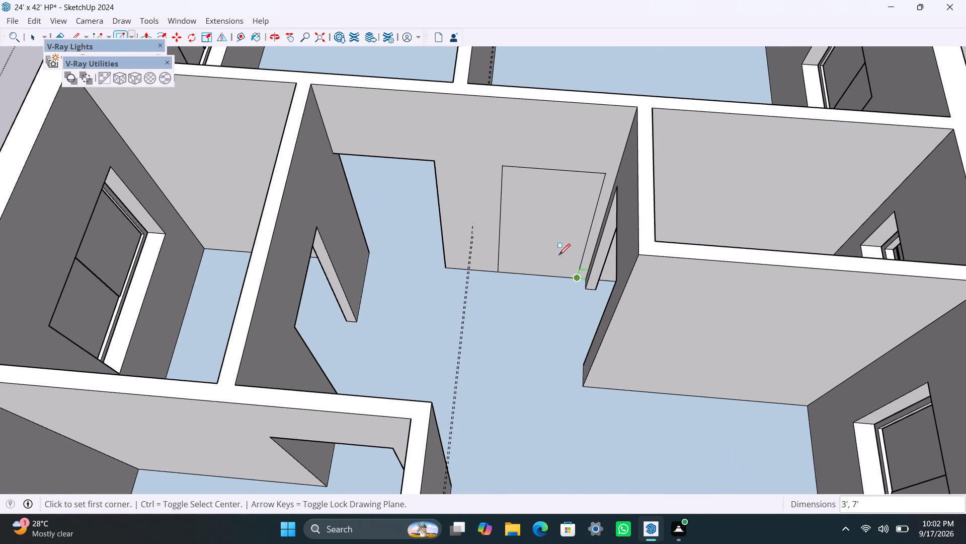
key("space")
double_click(550, 232)
right_click(549, 228)
left_click(591, 347)
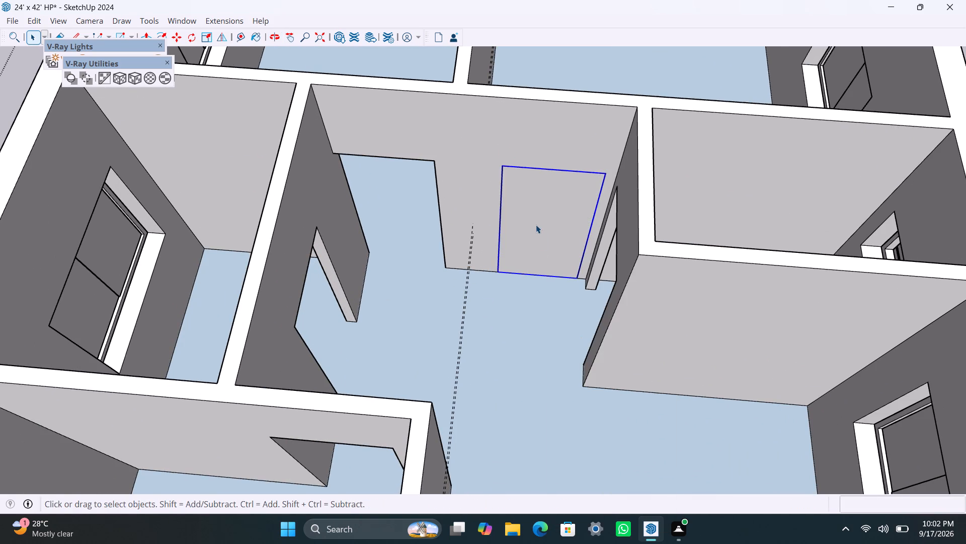
double_click(536, 225)
Offset the new doorway rectangle's outline 2" inward and delete the inner face to leave a door frame profile.
left_click(534, 221)
key("f")
left_click(524, 220)
type("2\"")
key("Return")
key("space")
left_click(552, 236)
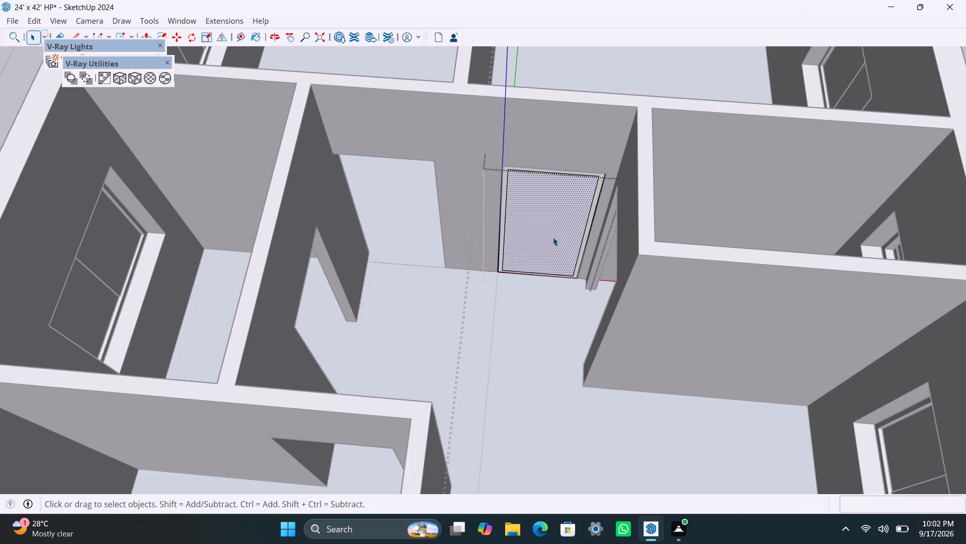
key("Delete")
Extrude the right-hand door frame profile by 2.5".
scroll(513, 257, "up", 4)
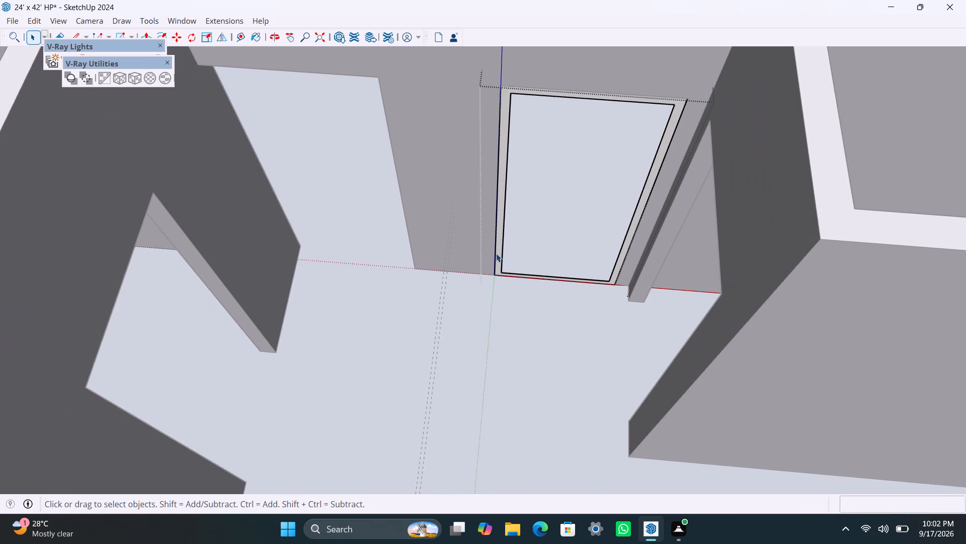
left_click(501, 240)
key("p")
left_click(501, 240)
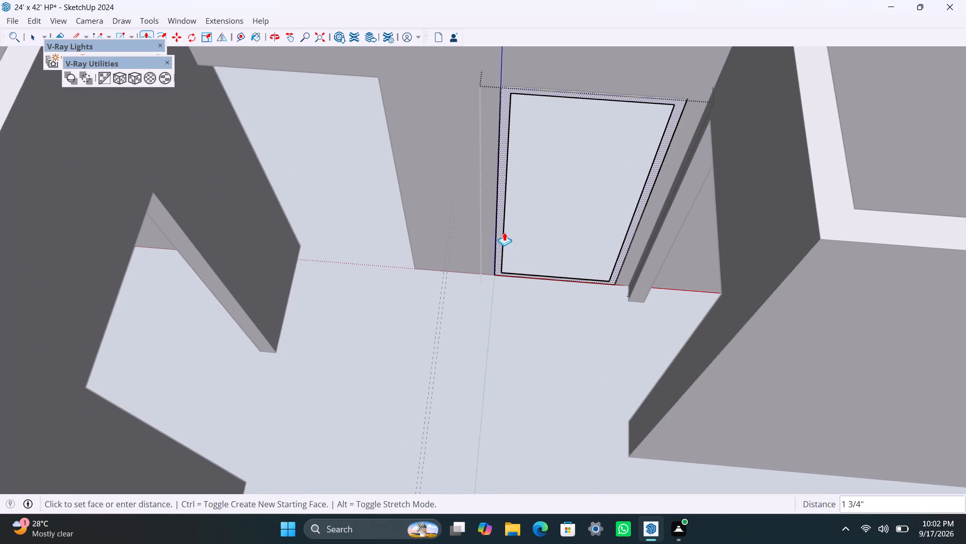
type("2.5\"")
key("Return")
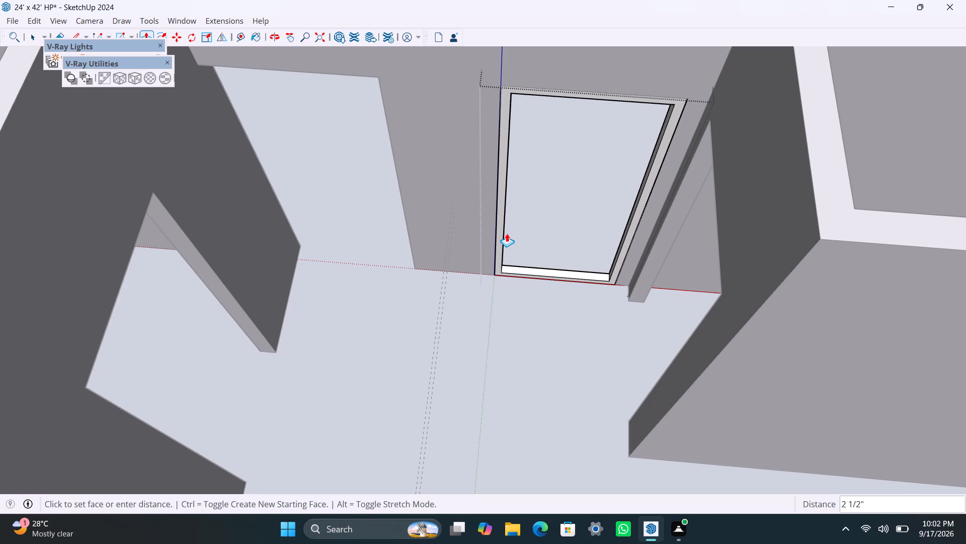
Draw a 2' 8" x 6' 8" panel rectangle filling the inside of the door frame, make it a group, and open it.
key("r")
left_click_drag(516, 93, 516, 100)
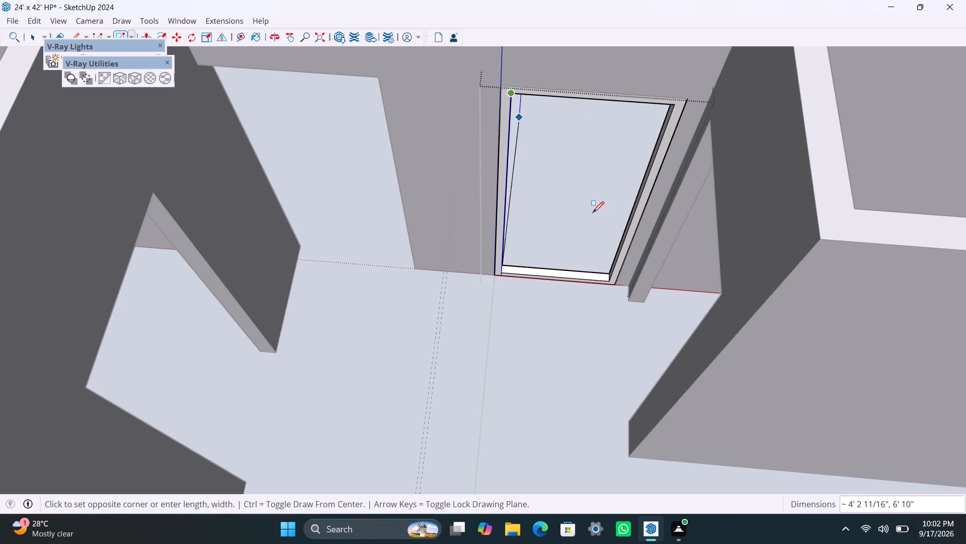
left_click(607, 282)
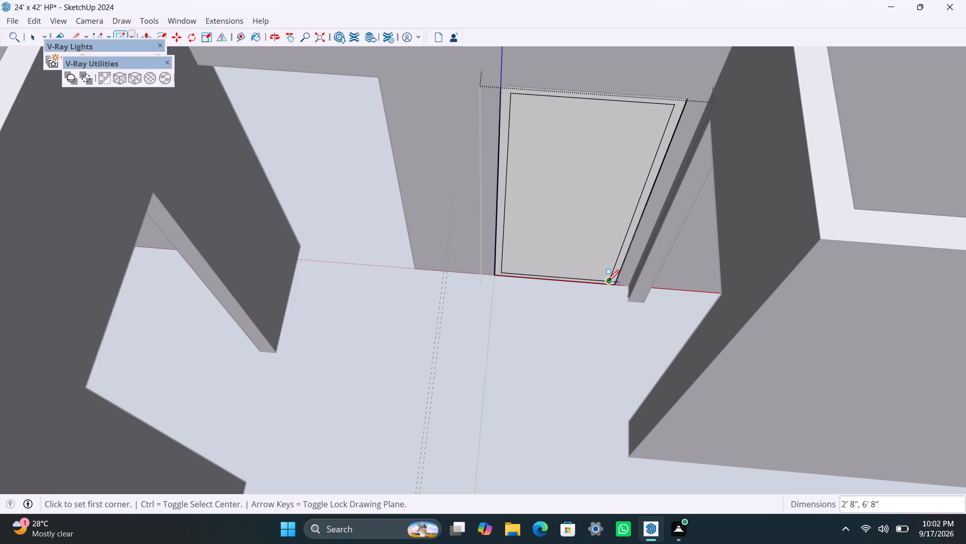
left_click(608, 281)
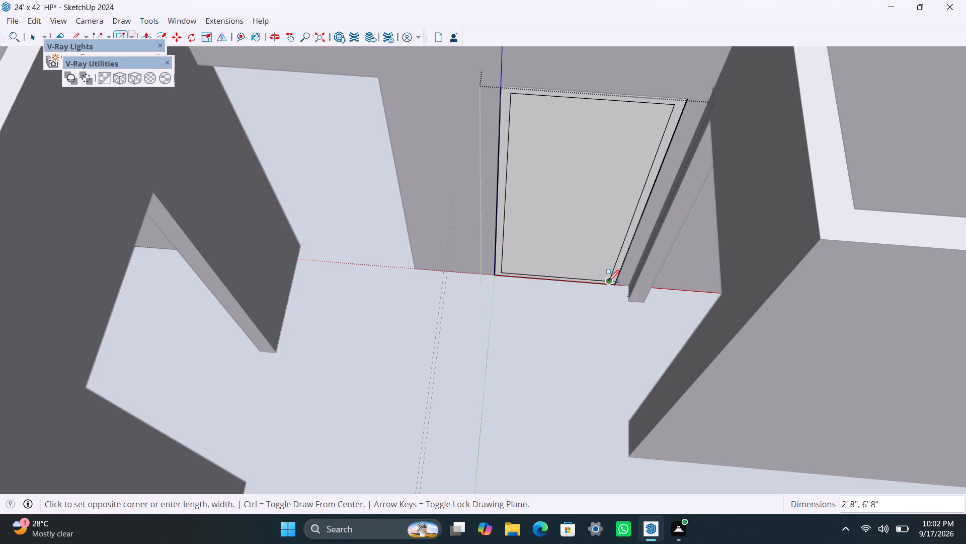
key("space")
double_click(587, 237)
key("p")
left_click(586, 245)
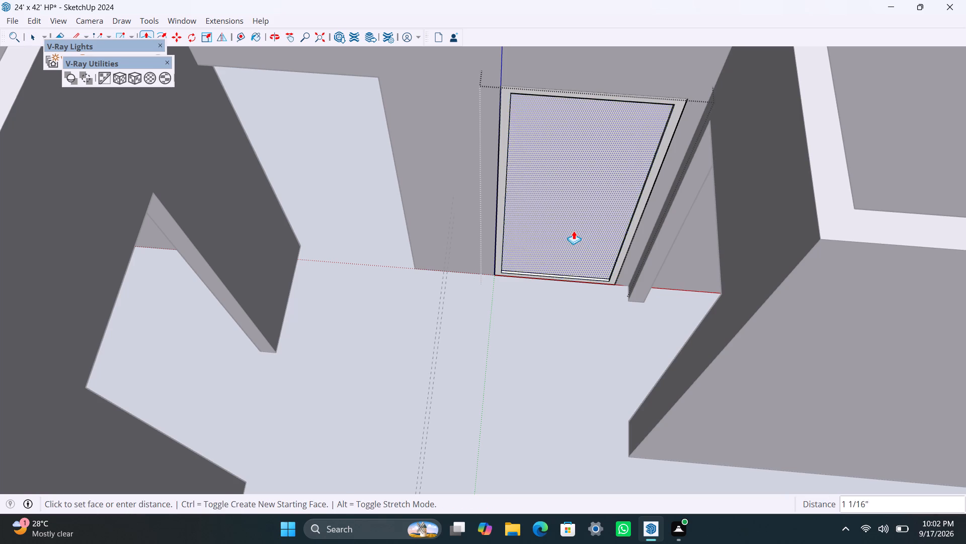
key("Escape")
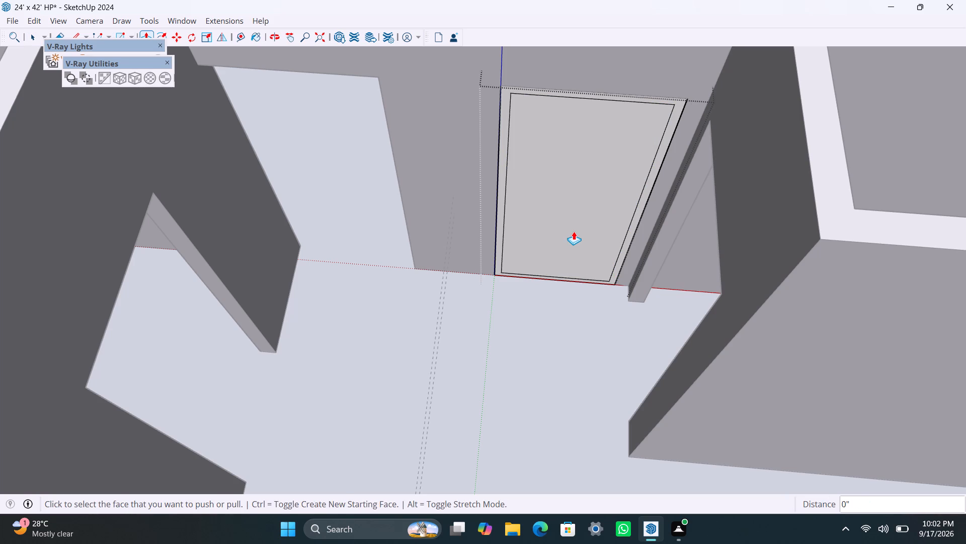
key("space")
double_click(567, 236)
right_click(563, 235)
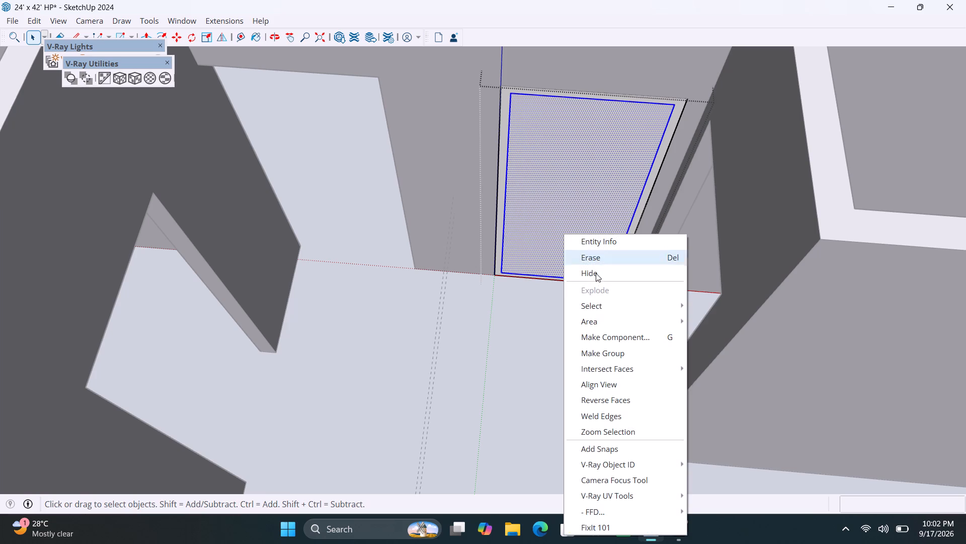
left_click(616, 356)
triple_click(556, 255)
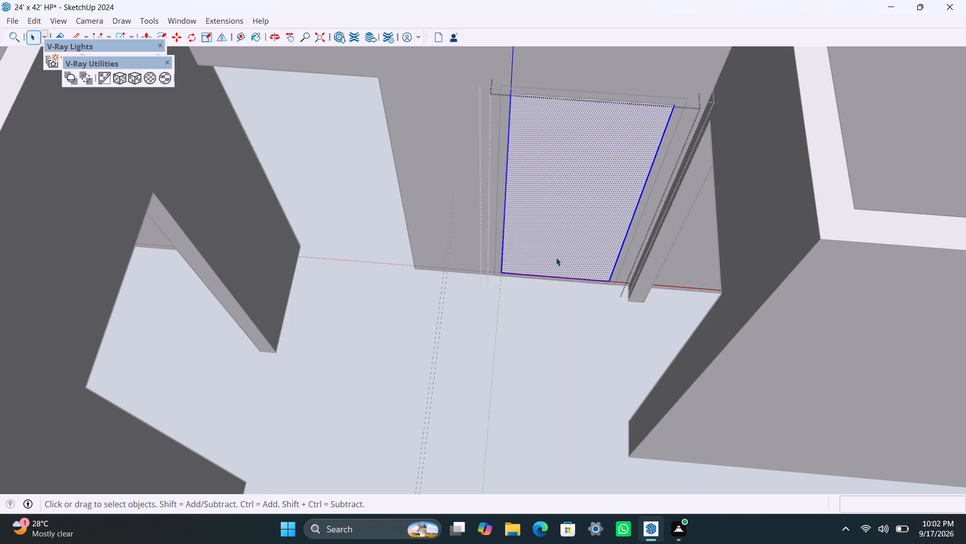
Extrude the door panel rectangle to a thickness of 18 mm.
key("p")
left_click(556, 258)
type("18MM")
key("Return")
key("space")
Place a horizontal guide 4' below the door panel's top edge and a vertical guide 6" in from its left edge.
key("t")
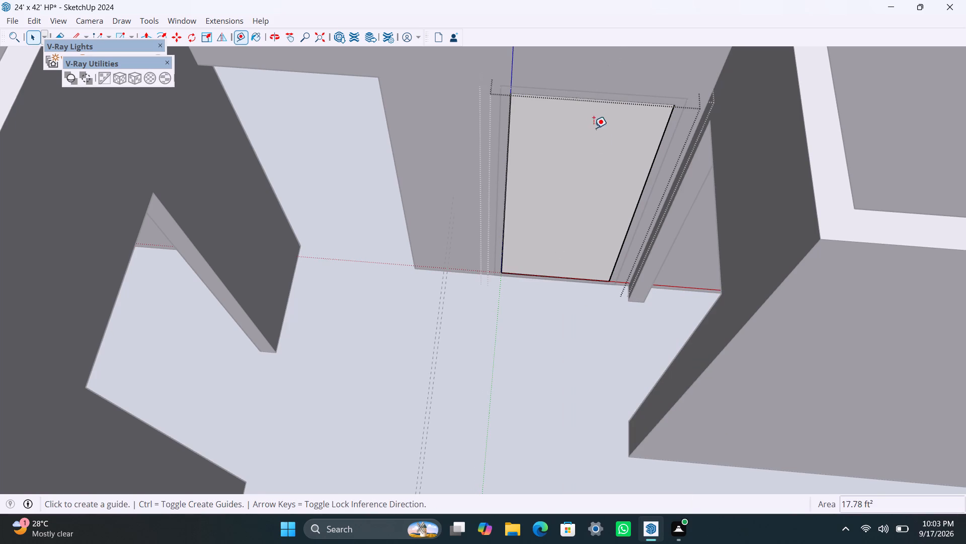
left_click_drag(592, 98, 587, 121)
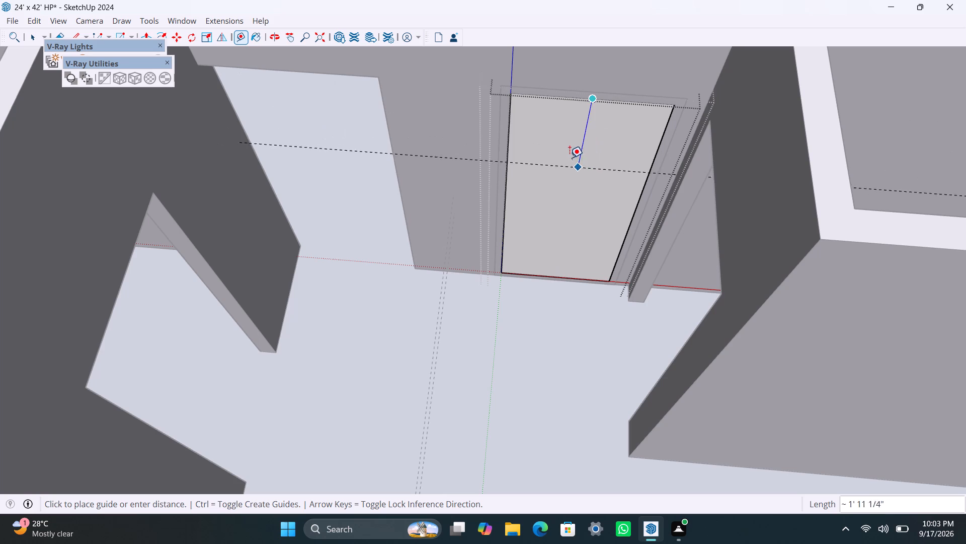
type("4'")
key("Return")
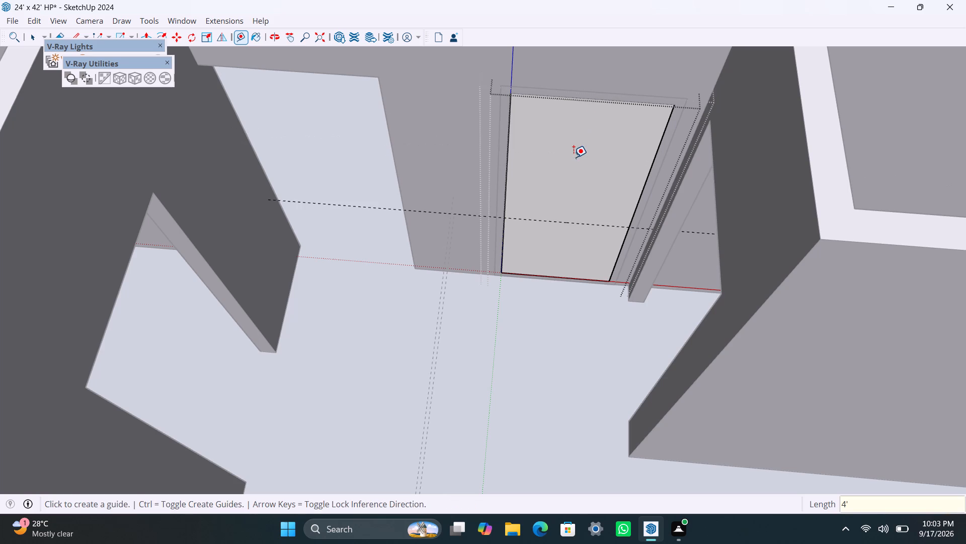
left_click(508, 193)
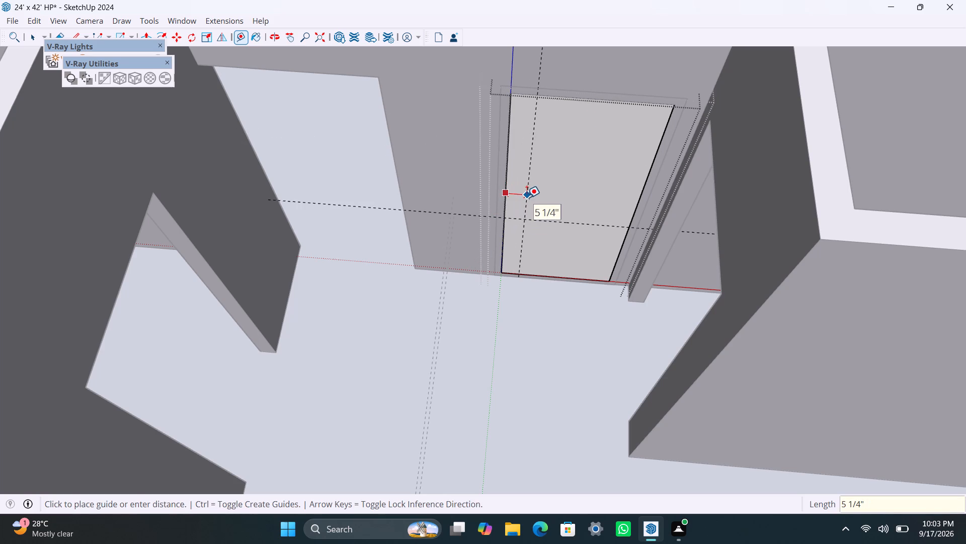
type("6\"")
key("Return")
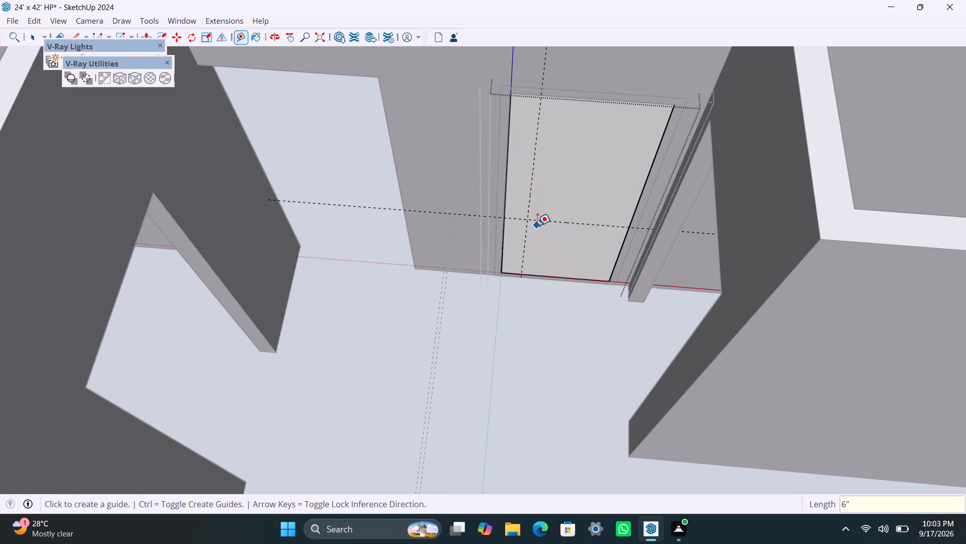
Add guides offset 1.5" inward from the panel's vertical guide and 8" above its horizontal guide to outline the handle.
left_click(528, 195)
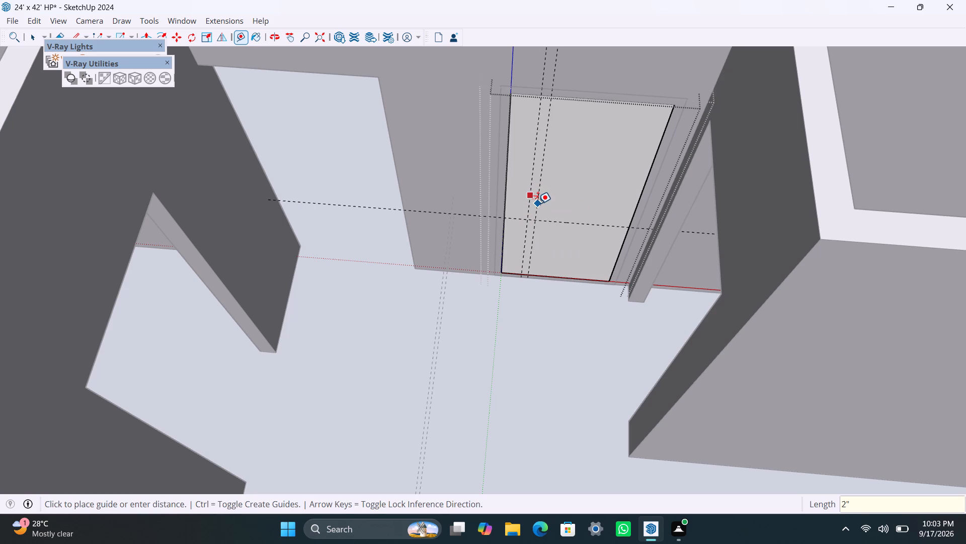
type("1.5\"")
key("Return")
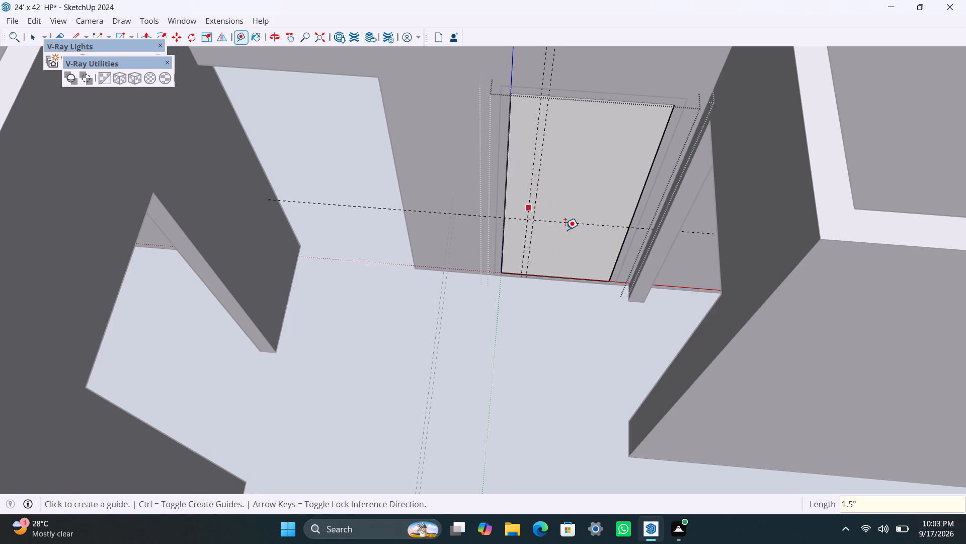
scroll(566, 231, "up", 5)
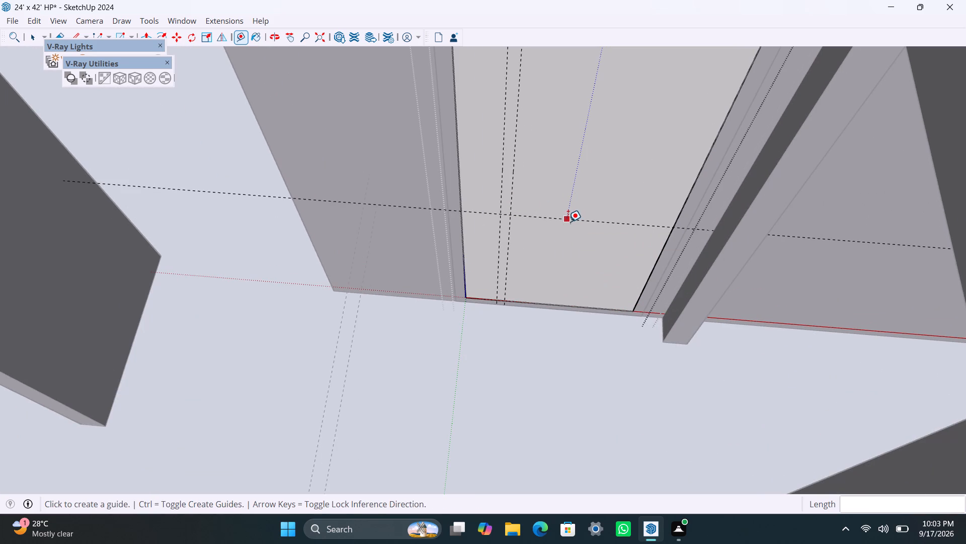
left_click(568, 222)
key("space")
key("t")
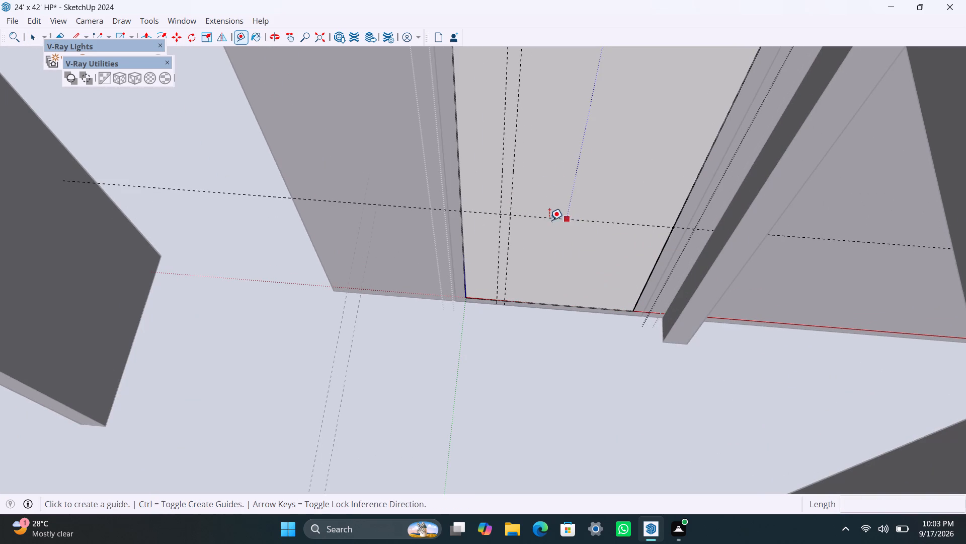
left_click(549, 220)
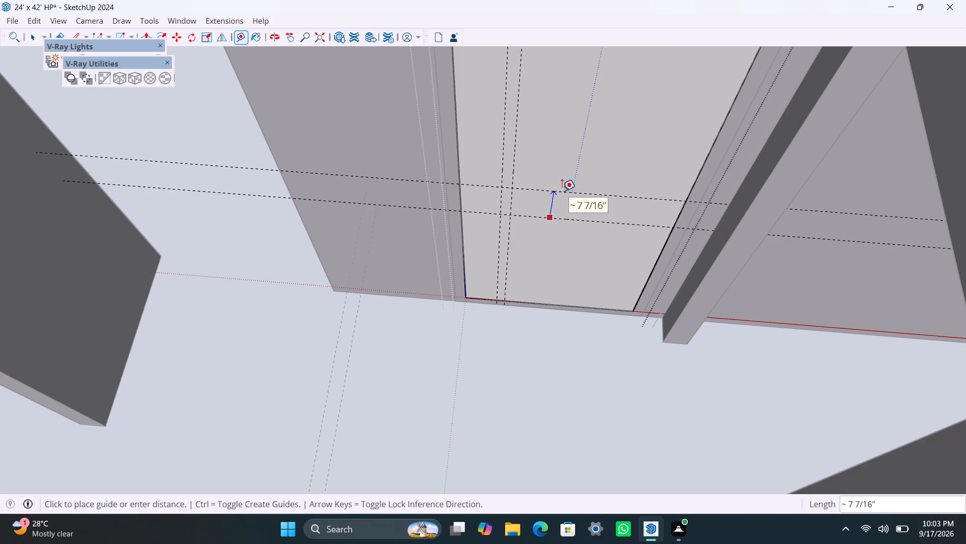
type("8\"")
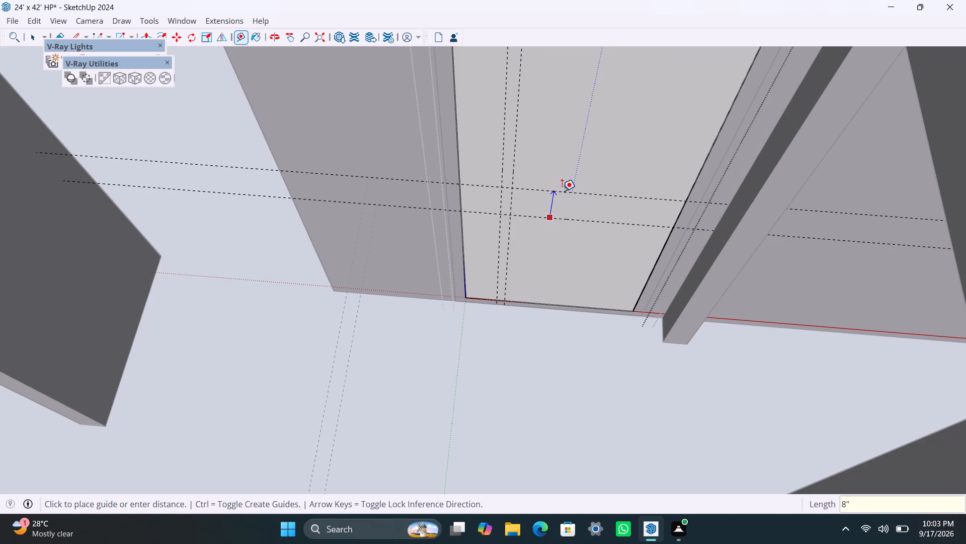
key("Return")
key("space")
Draw the 1.5" x 8" handle rectangle between the guide intersections on the panel, make it a group, and open it.
scroll(490, 242, "up", 2)
middle_click_drag(534, 168, 515, 133)
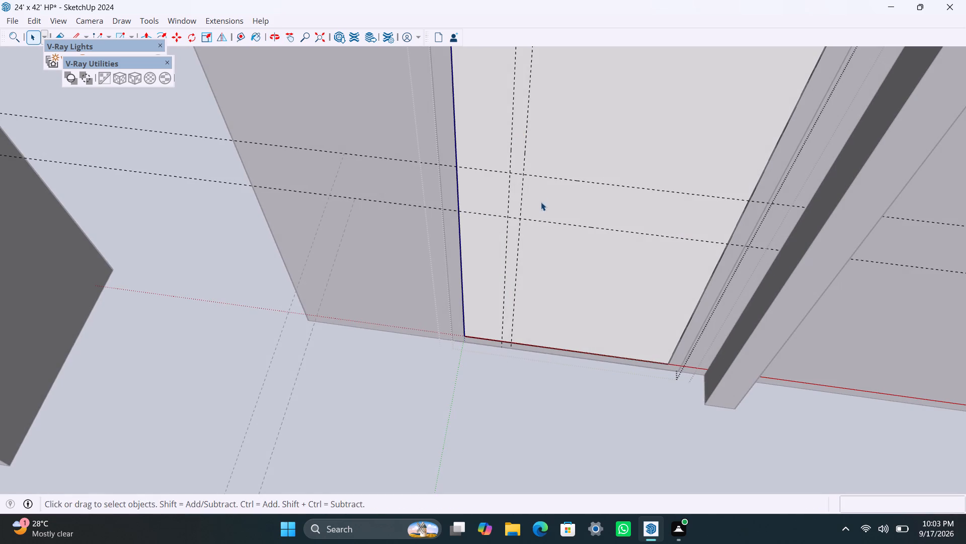
key("r")
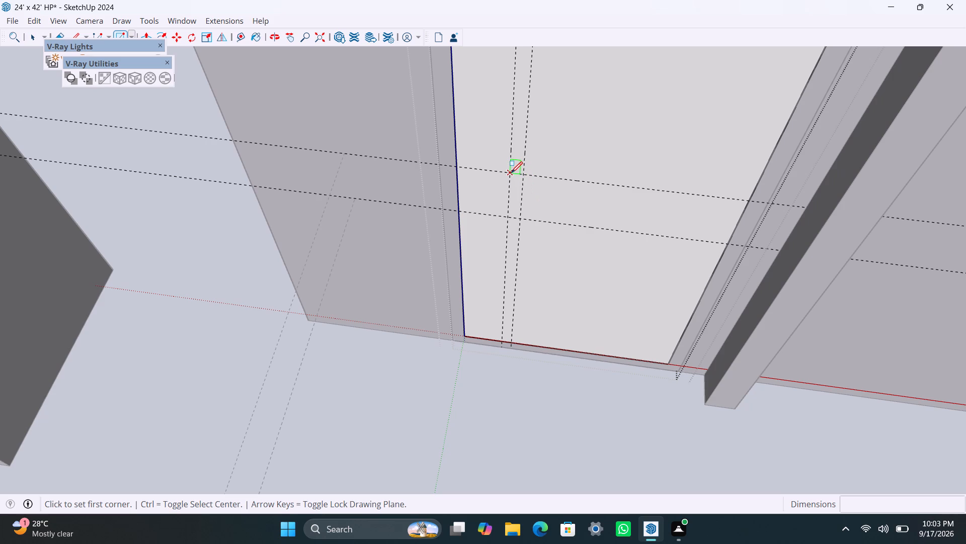
left_click_drag(511, 173, 515, 195)
left_click(523, 216)
key("space")
double_click(516, 206)
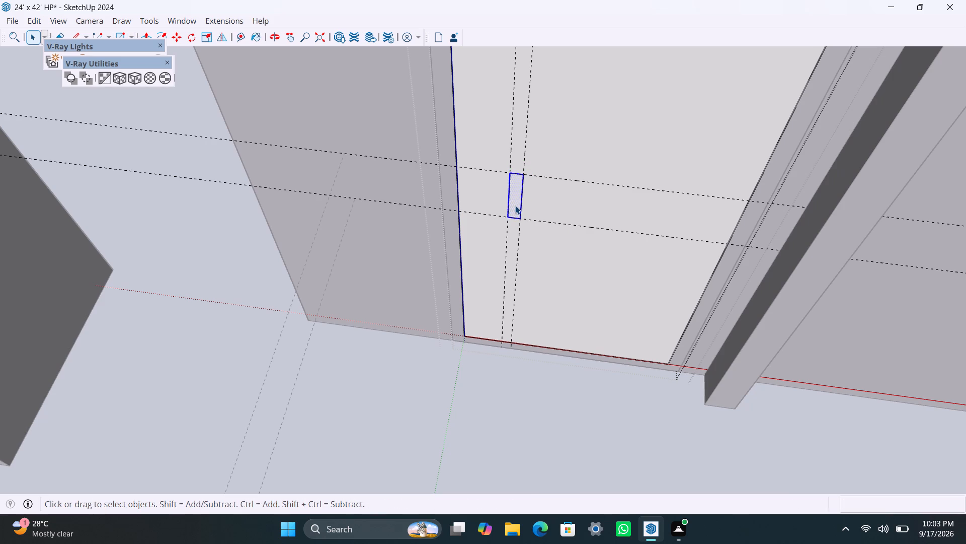
right_click(513, 207)
left_click(566, 321)
triple_click(513, 209)
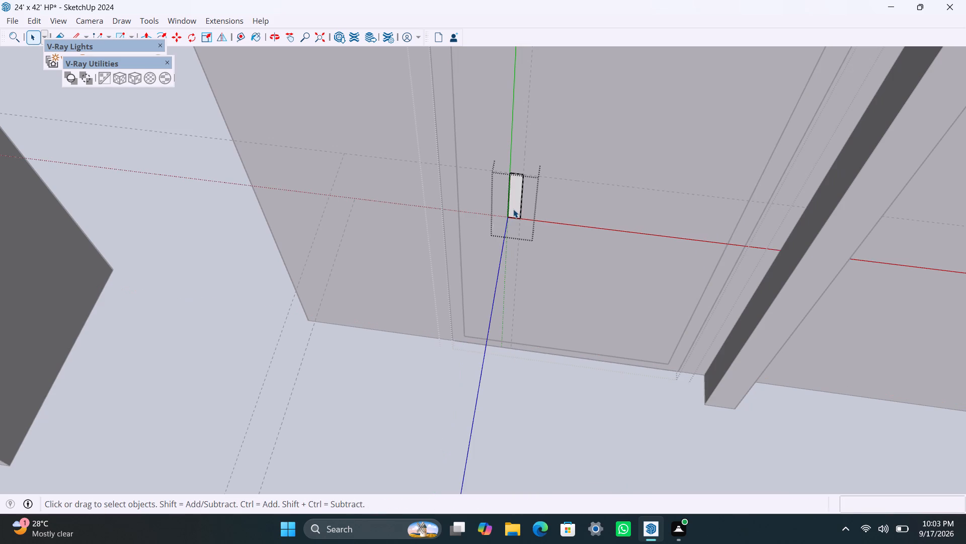
Extrude the handle rectangle 0.5" out from the door panel.
key("p")
left_click(513, 209)
type("0.5\"")
key("Return")
key("space")
Close the open handle, panel and frame groups to return to editing the whole house model.
scroll(527, 334, "down", 4)
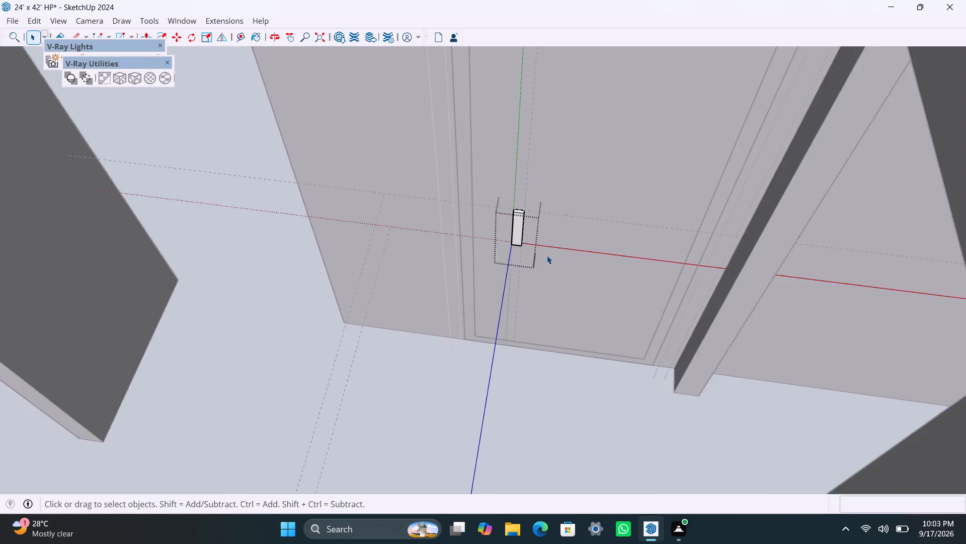
scroll(547, 255, "down", 3)
left_click(479, 329)
left_click(386, 354)
scroll(384, 350, "down", 3)
middle_click_drag(404, 366, 466, 372)
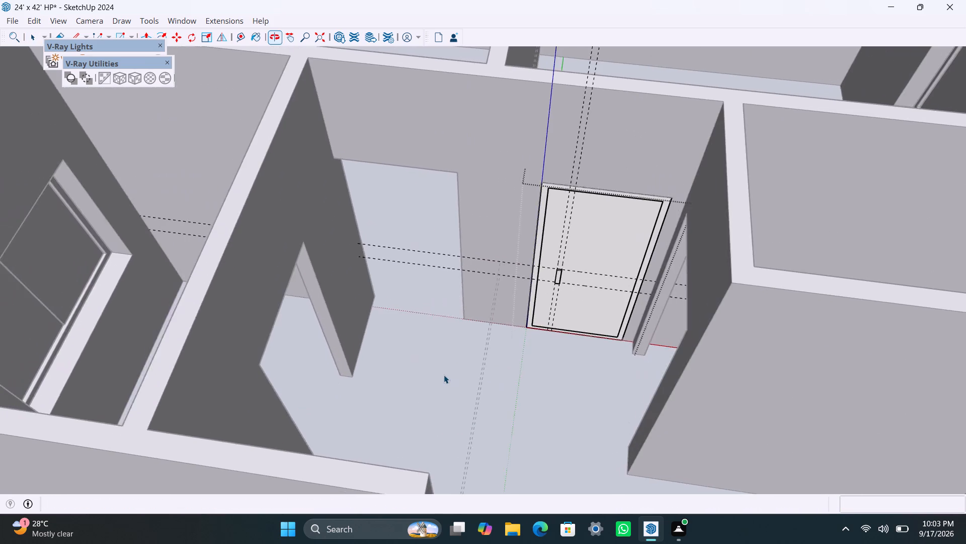
left_click(441, 376)
Draw a rectangle filling the left-hand doorway in the hallway's end wall, make it a group, and open it.
scroll(422, 357, "down", 3)
middle_click_drag(415, 356, 496, 310, "shift")
scroll(473, 227, "up", 1)
key("r")
left_click_drag(456, 161, 460, 165)
left_click(542, 297)
key("space")
double_click(522, 259)
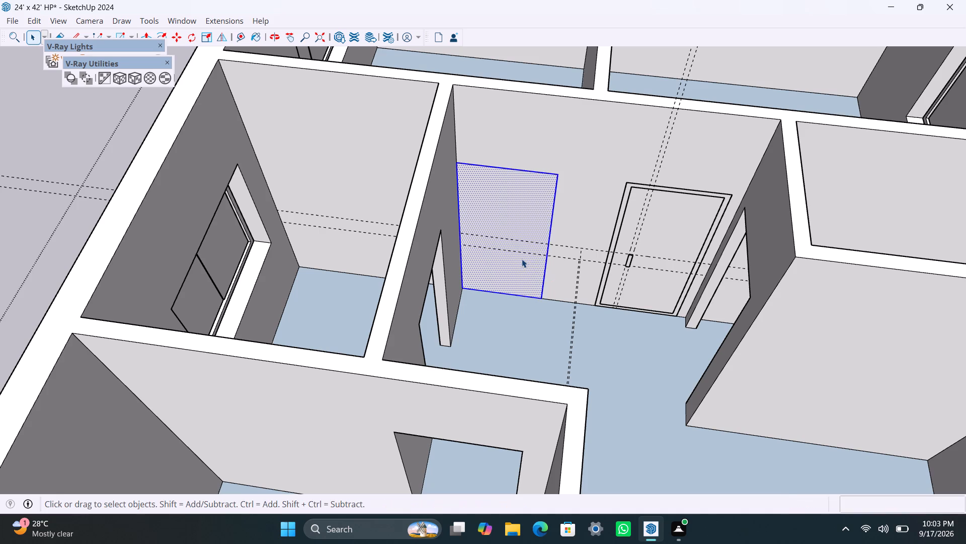
right_click(520, 259)
left_click(557, 116)
double_click(508, 221)
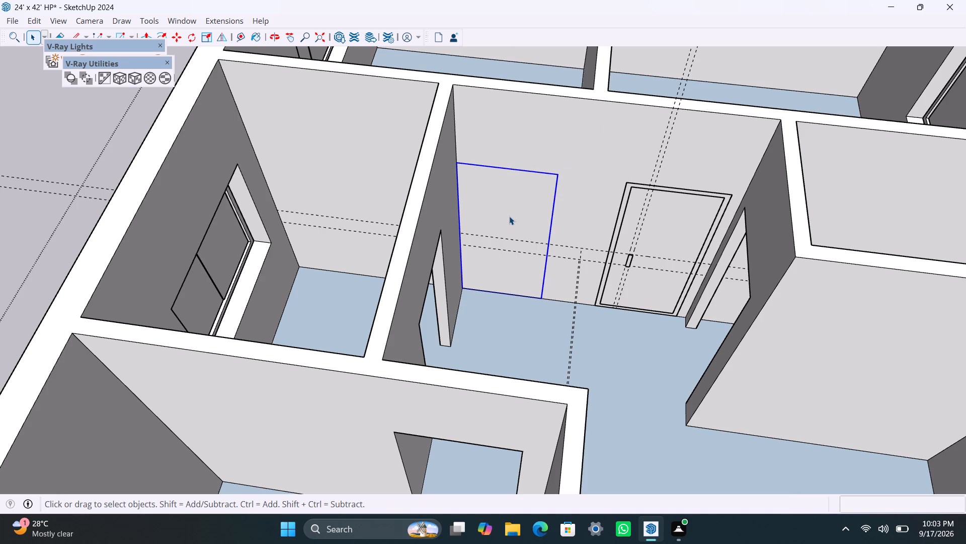
double_click(509, 215)
triple_click(486, 203)
Offset the left-hand doorway rectangle's outline 2" inward and delete the inner face to leave a door frame profile.
key("f")
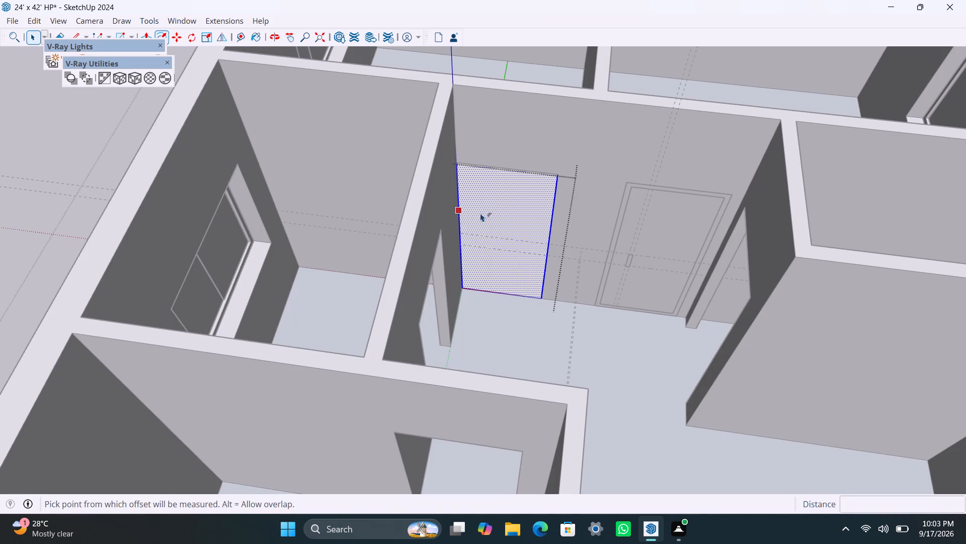
left_click_drag(480, 213, 478, 208)
type("2\"")
key("Return")
key("space")
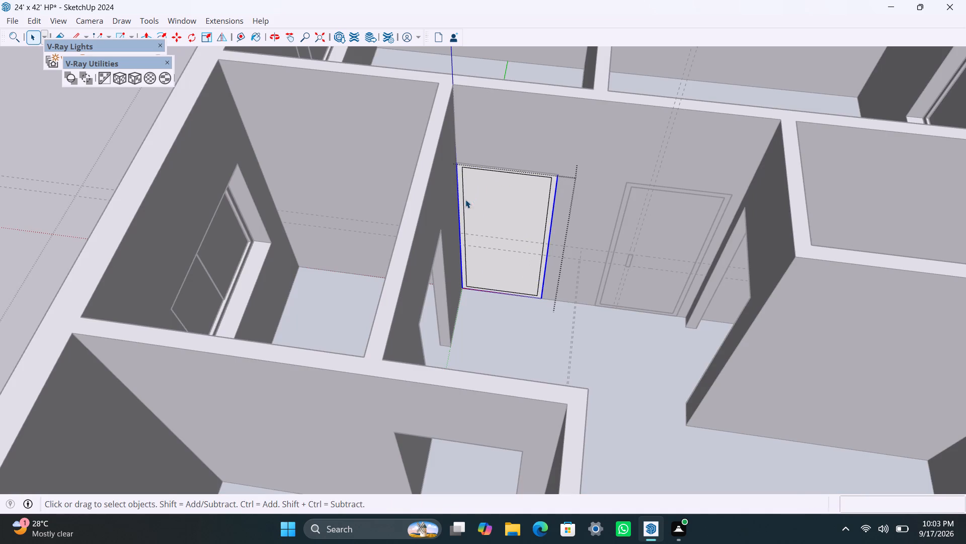
left_click(485, 238)
key("Delete")
Extrude the left-hand door frame profile by 2.5".
scroll(475, 264, "up", 4)
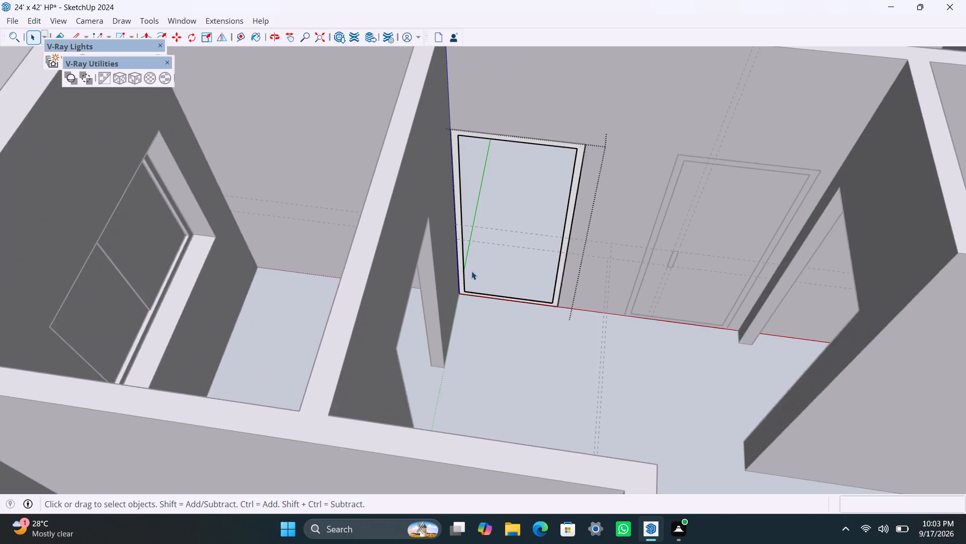
scroll(471, 271, "up", 3)
left_click(460, 289)
key("p")
left_click(460, 289)
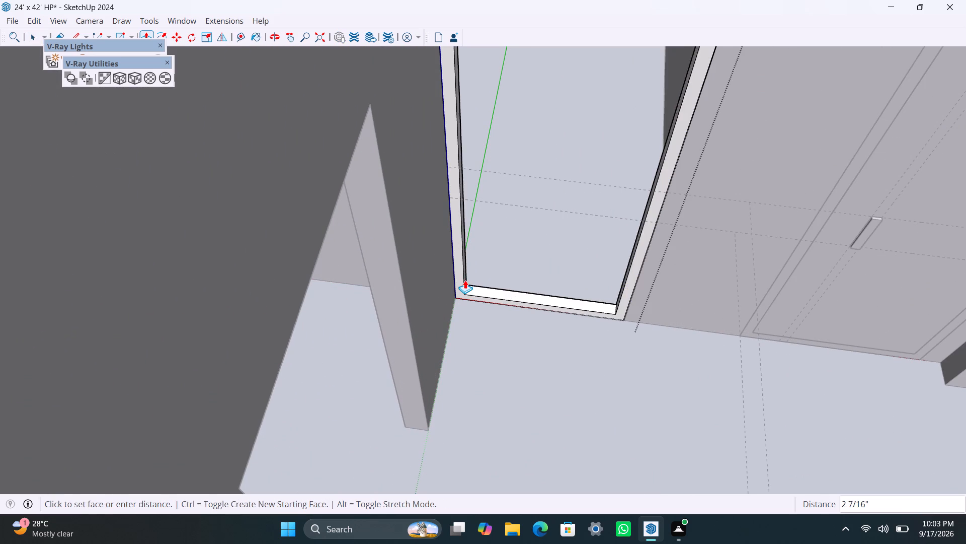
key("2")
type(".5\"")
key("Return")
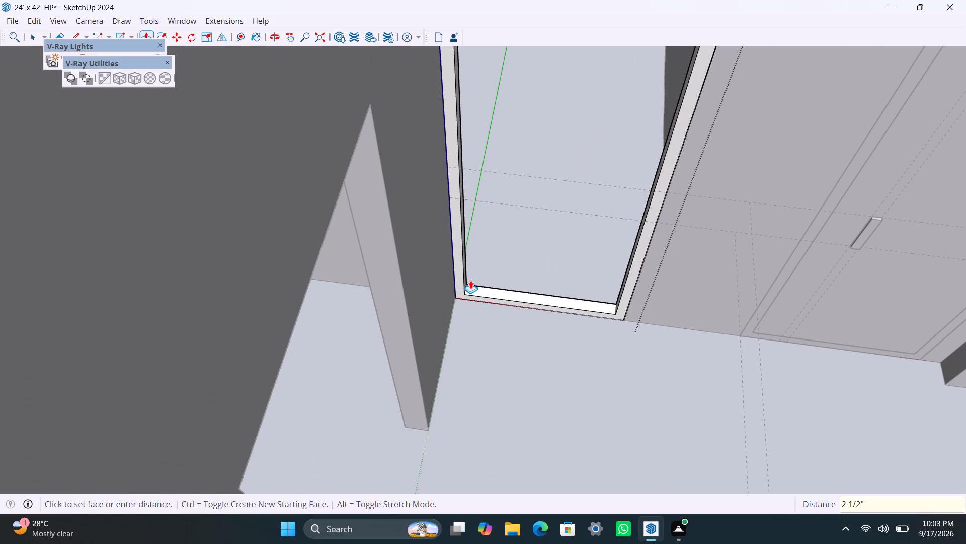
key("space")
Draw a 6'8" x 2'8" rectangle filling the opening inside the left-hand door frame, make it a group, and open it.
scroll(445, 300, "down", 5)
key("r")
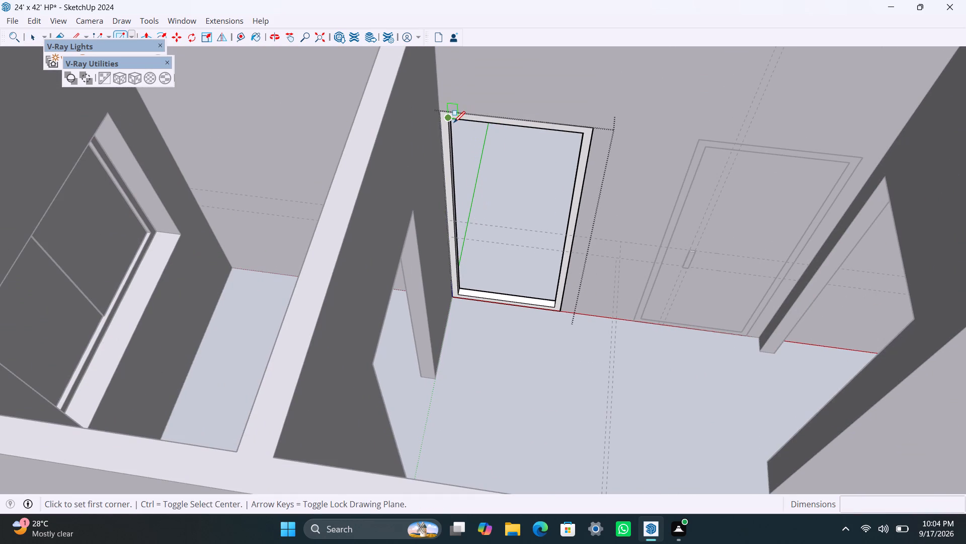
left_click_drag(454, 122, 454, 138)
left_click(552, 307)
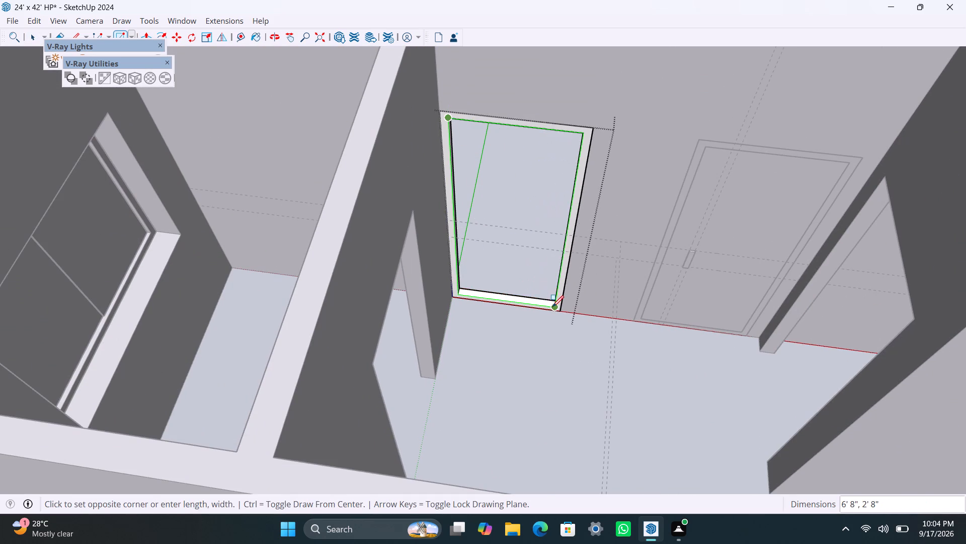
key("space")
double_click(540, 259)
right_click(541, 255)
left_click(600, 113)
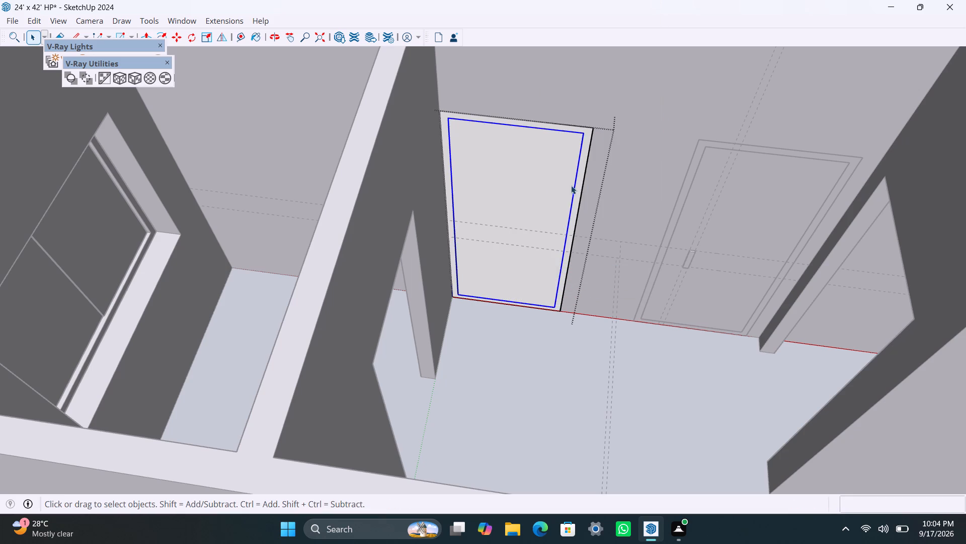
double_click(550, 190)
Extrude the left-hand door panel face by 18 mm.
left_click(551, 190)
key("p")
left_click(552, 191)
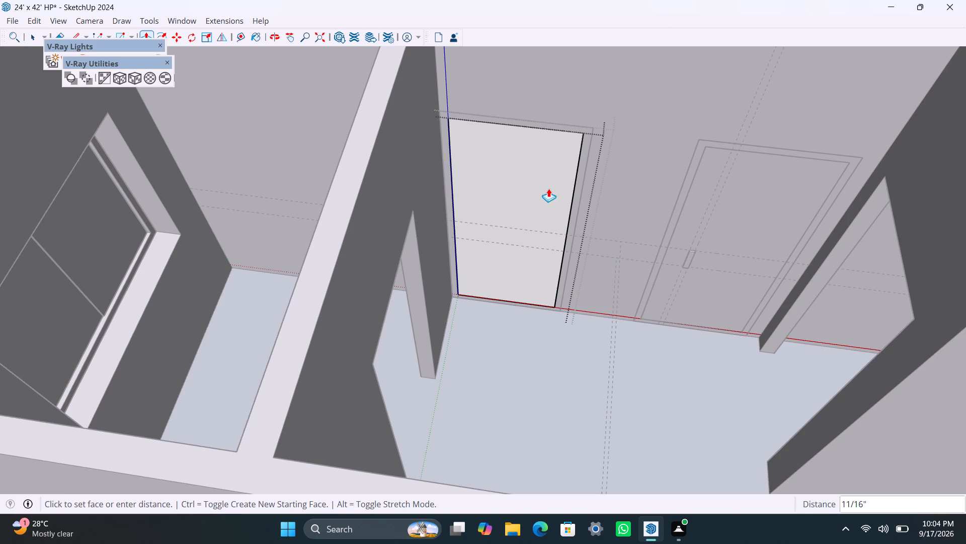
type("18MM")
key("Return")
key("space")
Place guides on the door panel 4' below its top edge, 6" from its left edge, and 1.5" beyond that.
key("t")
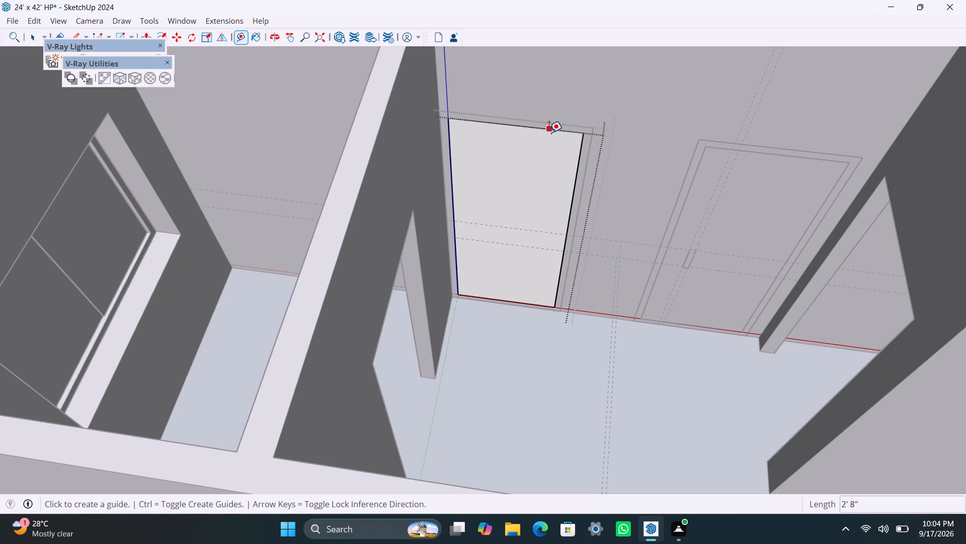
left_click_drag(549, 132, 549, 152)
type("4'")
key("Return")
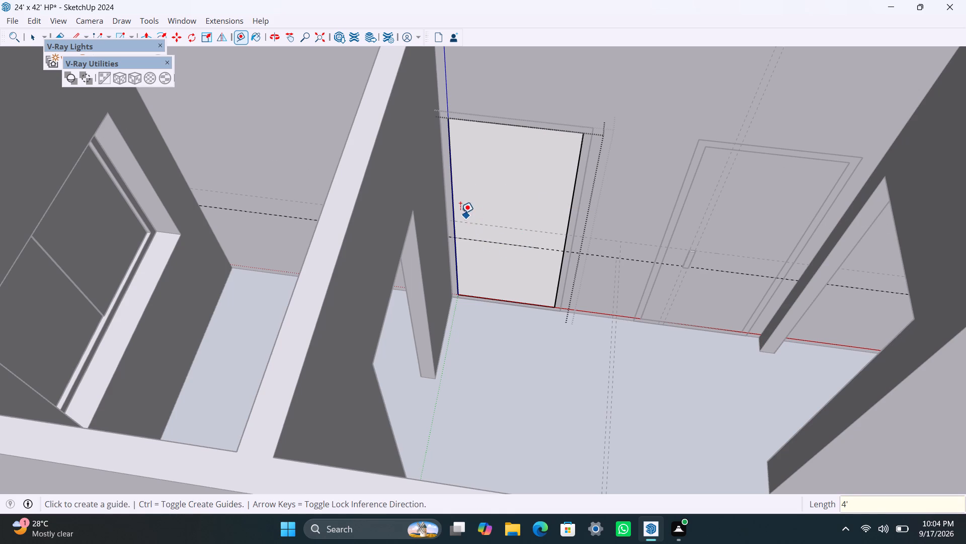
left_click(456, 212)
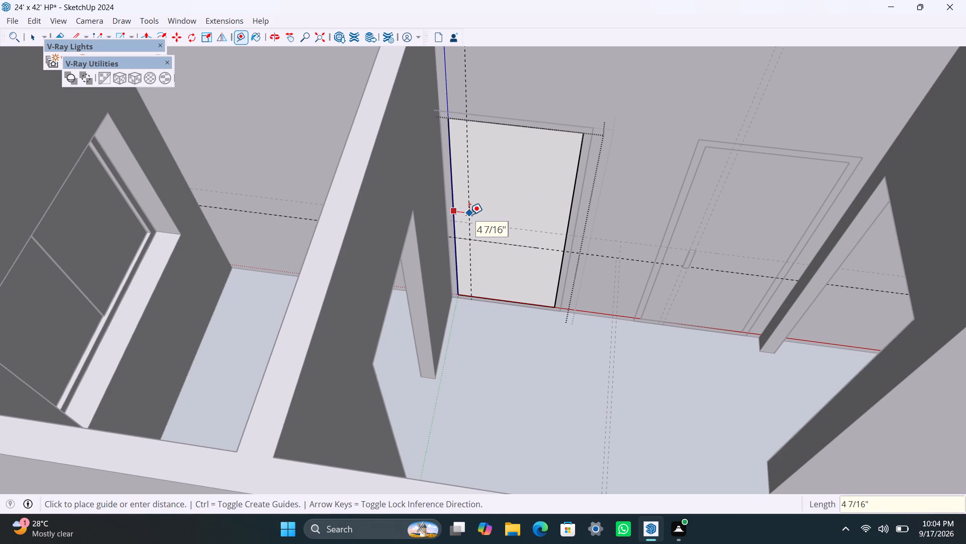
type("6\"")
key("Return")
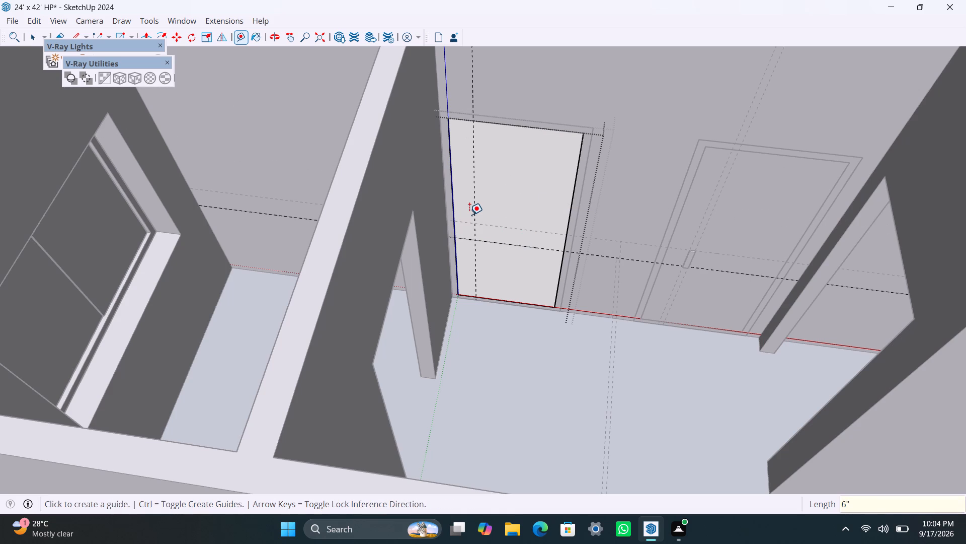
left_click(474, 215)
type("1.5\"")
key("Return")
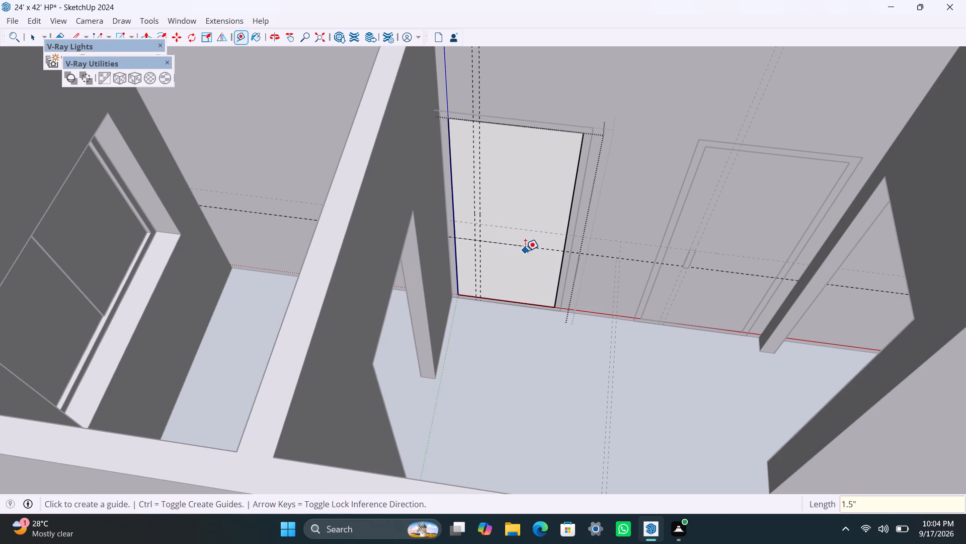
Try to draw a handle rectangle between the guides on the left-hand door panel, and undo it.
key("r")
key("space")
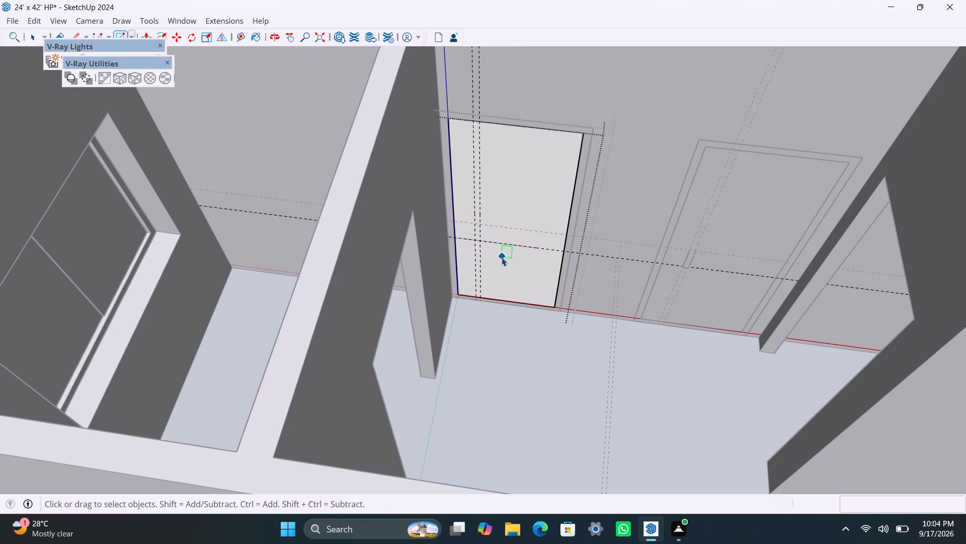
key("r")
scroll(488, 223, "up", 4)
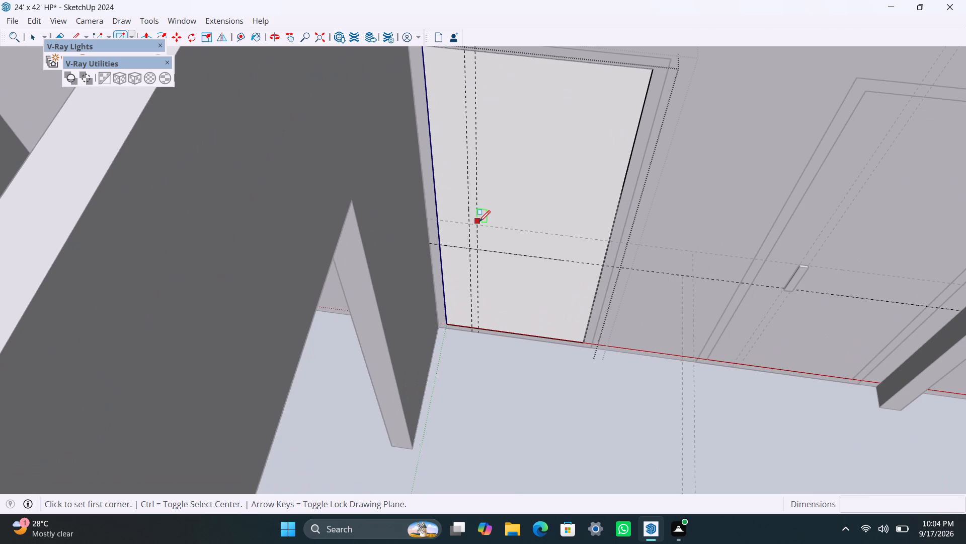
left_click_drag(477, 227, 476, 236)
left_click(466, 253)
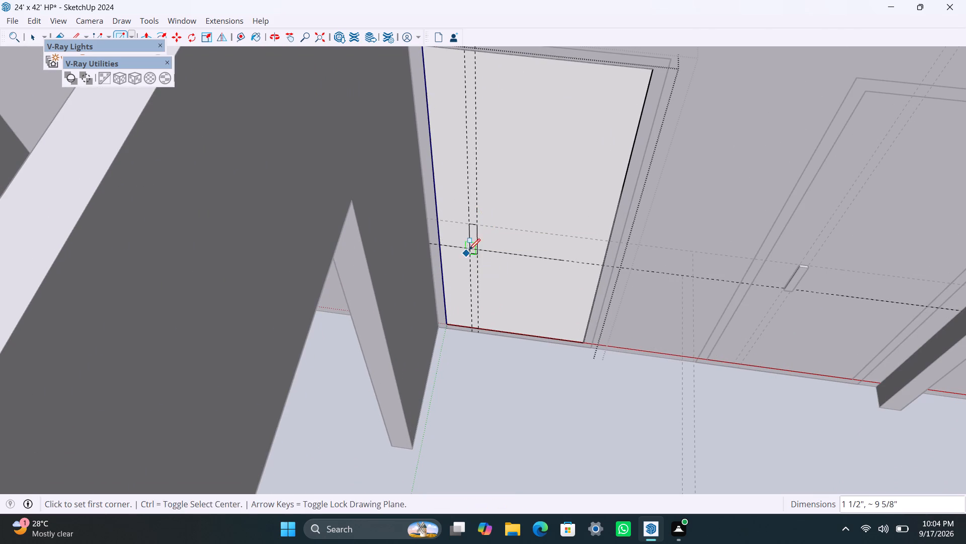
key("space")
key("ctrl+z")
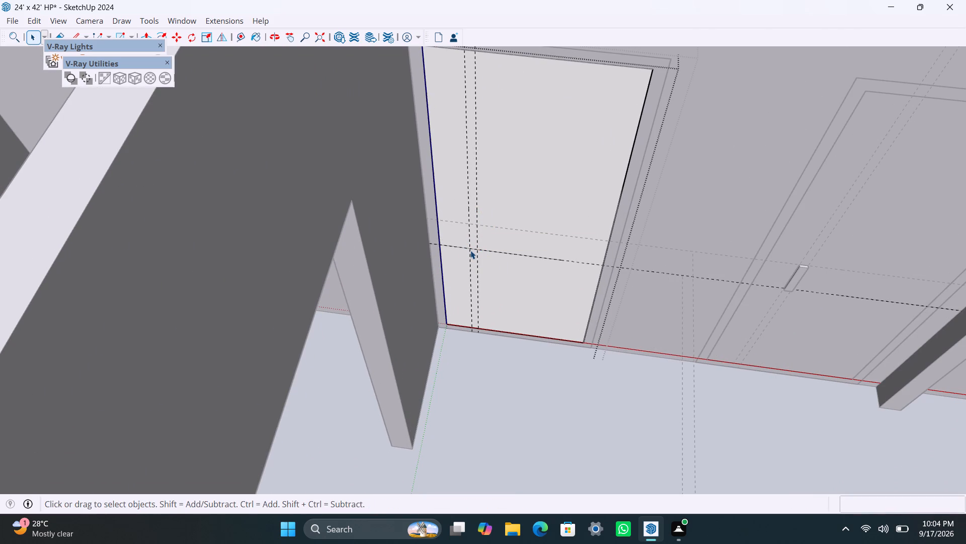
Draw a 1.5" x 8" handle rectangle between the guide intersections on the left-hand door panel.
key("r")
left_click(471, 249)
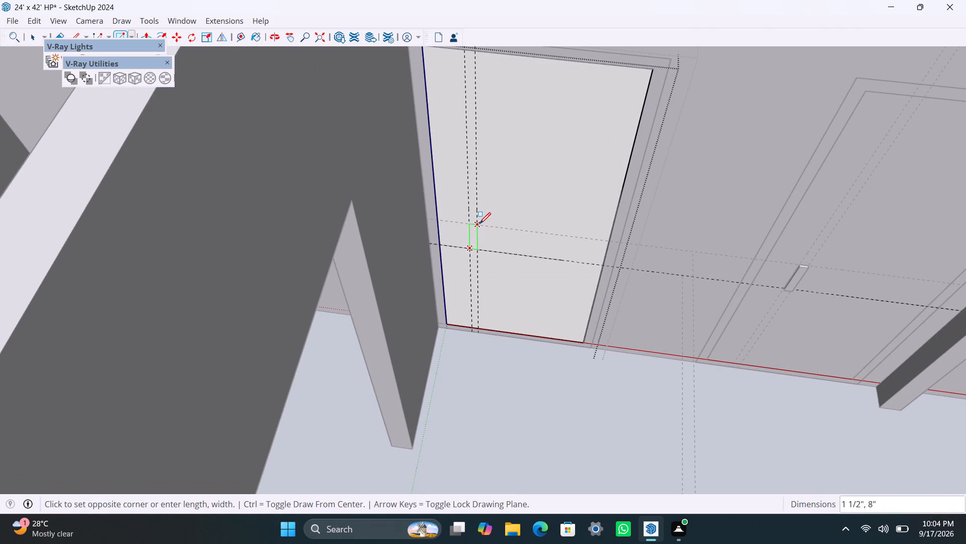
left_click(479, 224)
key("space")
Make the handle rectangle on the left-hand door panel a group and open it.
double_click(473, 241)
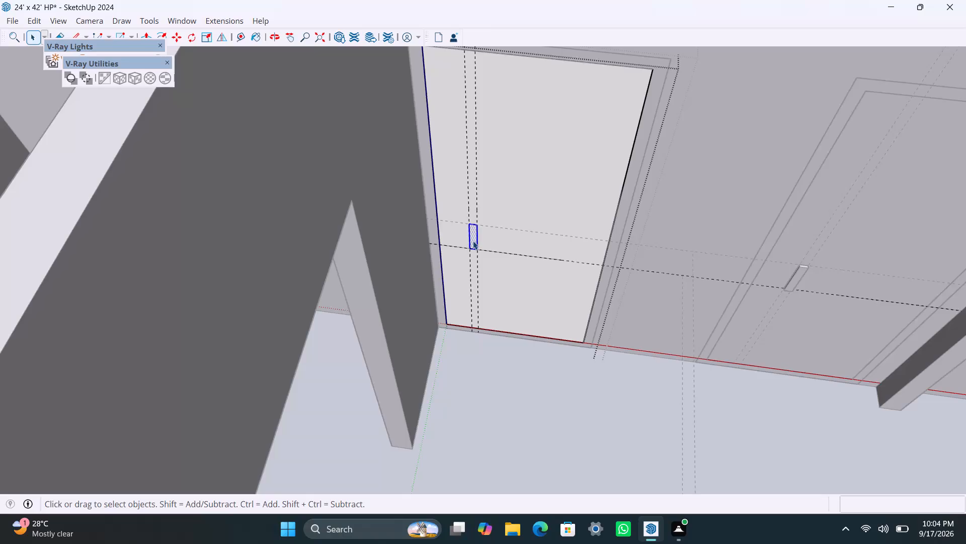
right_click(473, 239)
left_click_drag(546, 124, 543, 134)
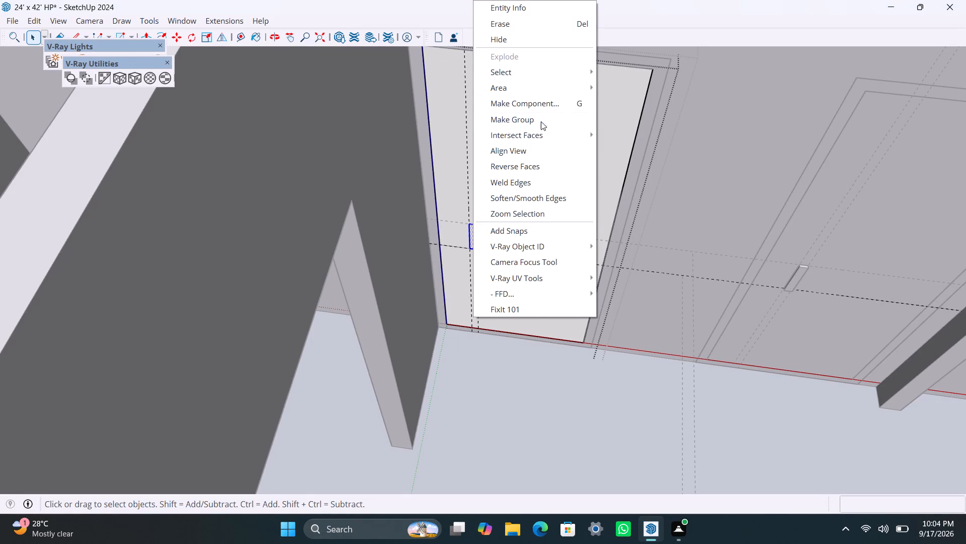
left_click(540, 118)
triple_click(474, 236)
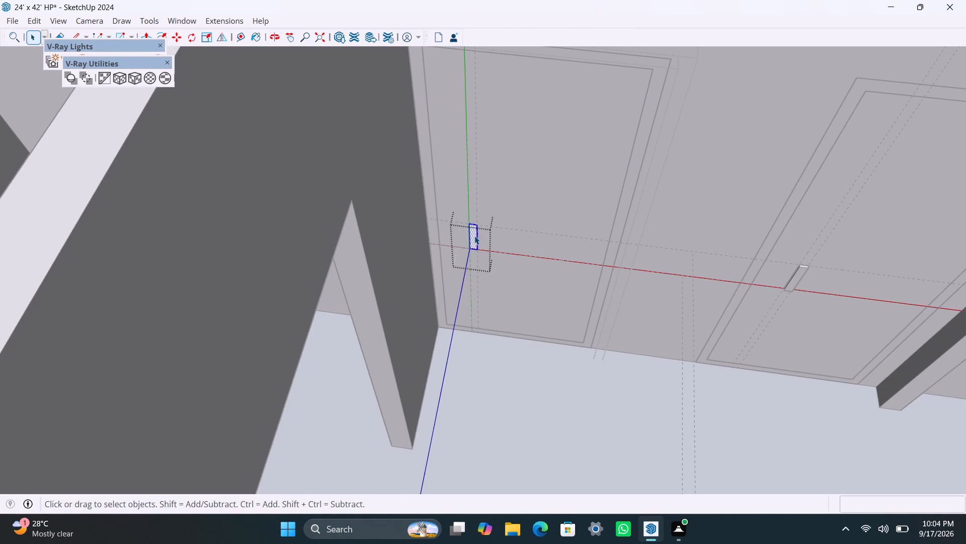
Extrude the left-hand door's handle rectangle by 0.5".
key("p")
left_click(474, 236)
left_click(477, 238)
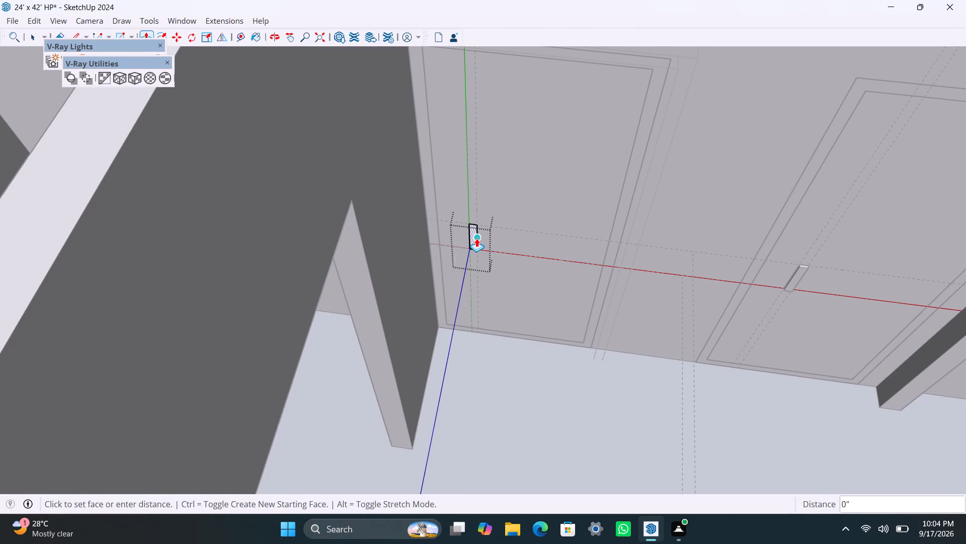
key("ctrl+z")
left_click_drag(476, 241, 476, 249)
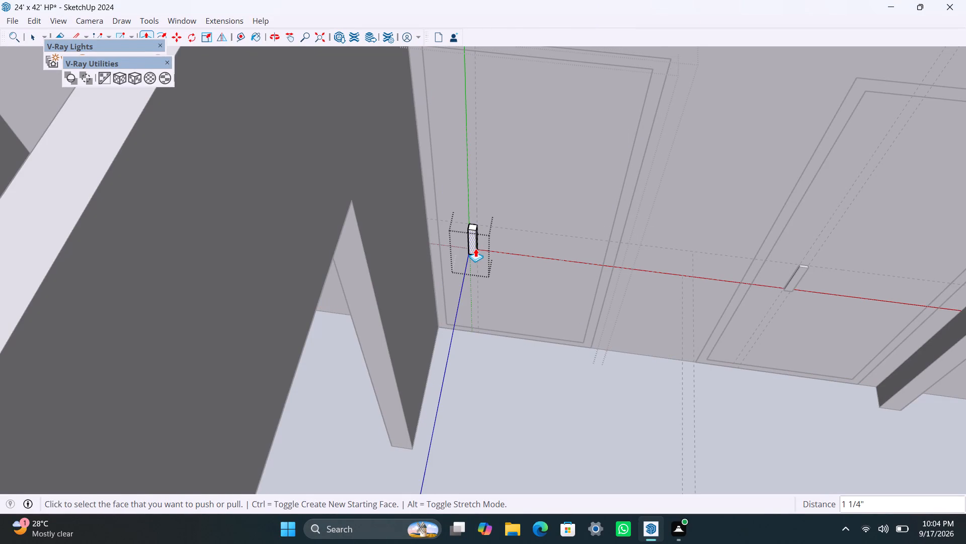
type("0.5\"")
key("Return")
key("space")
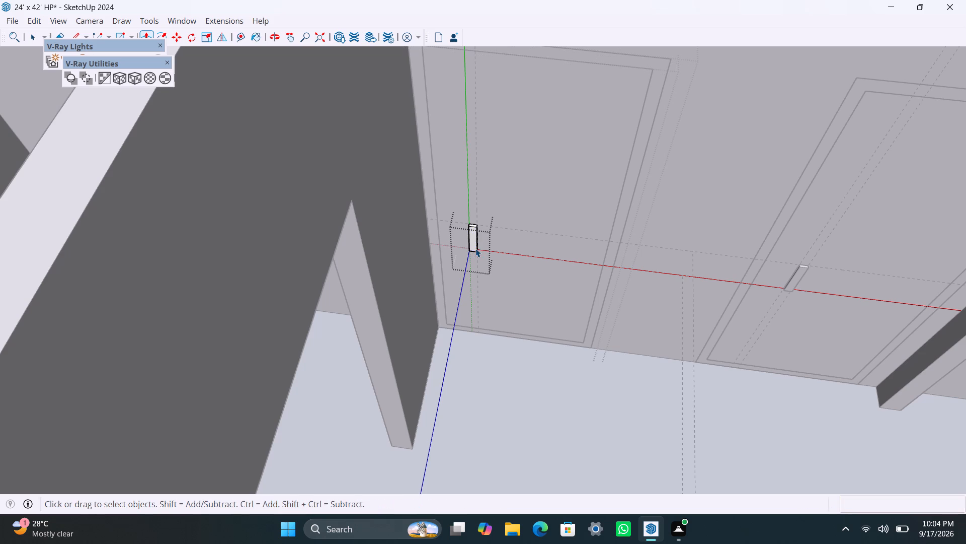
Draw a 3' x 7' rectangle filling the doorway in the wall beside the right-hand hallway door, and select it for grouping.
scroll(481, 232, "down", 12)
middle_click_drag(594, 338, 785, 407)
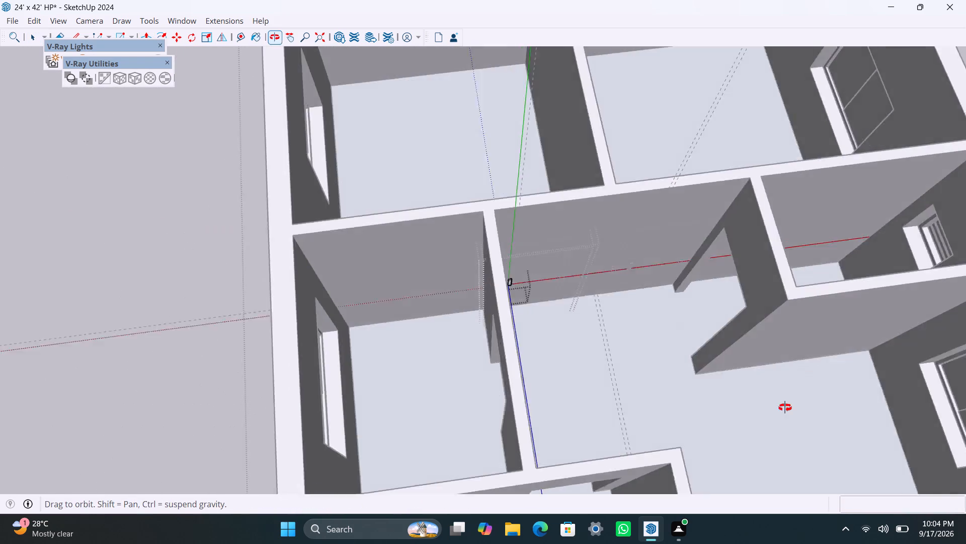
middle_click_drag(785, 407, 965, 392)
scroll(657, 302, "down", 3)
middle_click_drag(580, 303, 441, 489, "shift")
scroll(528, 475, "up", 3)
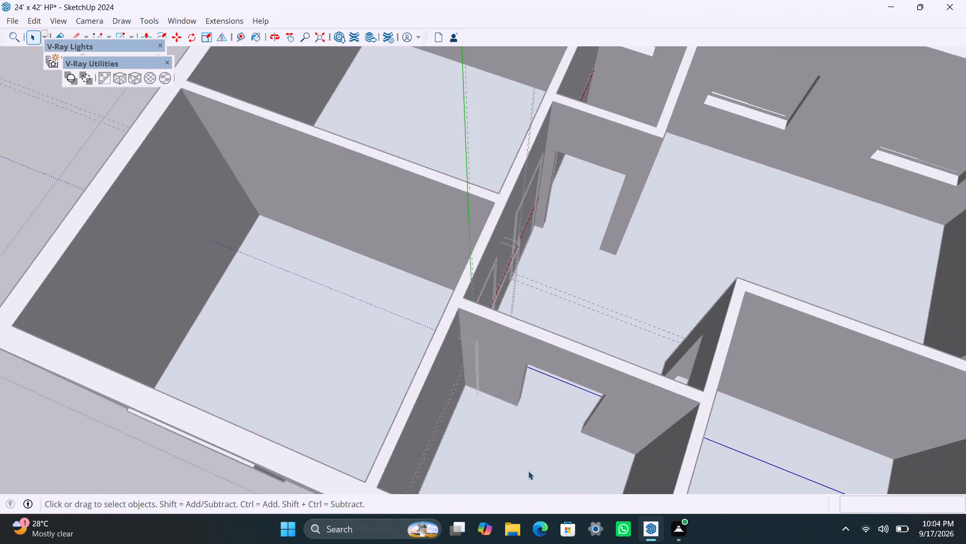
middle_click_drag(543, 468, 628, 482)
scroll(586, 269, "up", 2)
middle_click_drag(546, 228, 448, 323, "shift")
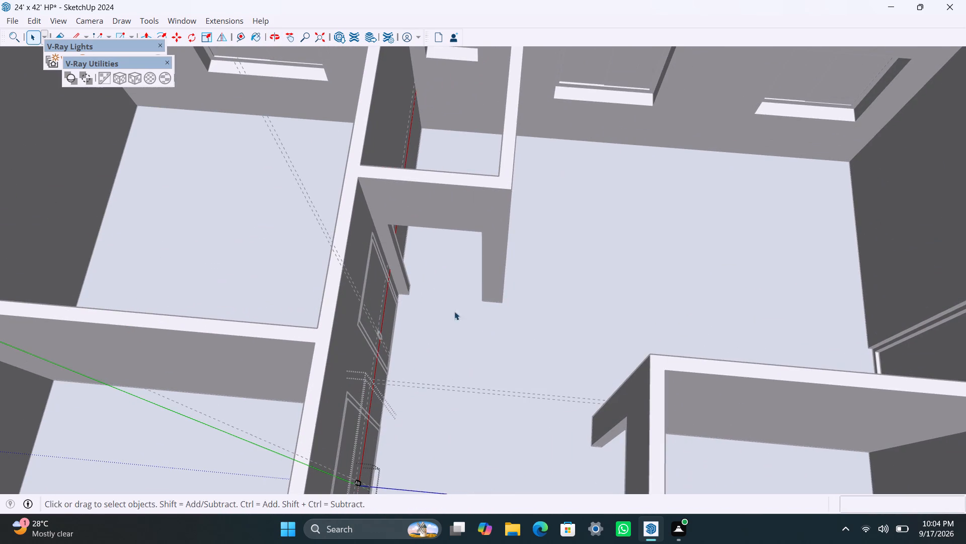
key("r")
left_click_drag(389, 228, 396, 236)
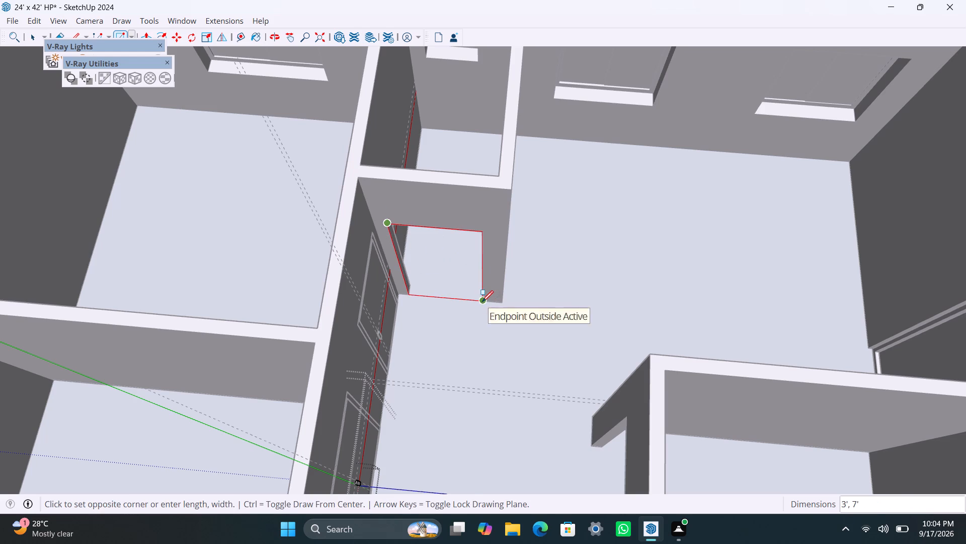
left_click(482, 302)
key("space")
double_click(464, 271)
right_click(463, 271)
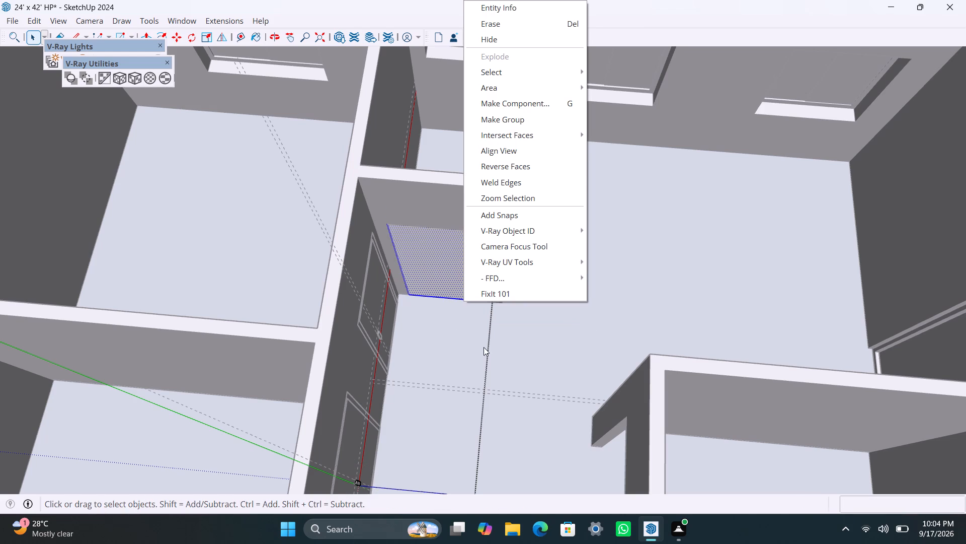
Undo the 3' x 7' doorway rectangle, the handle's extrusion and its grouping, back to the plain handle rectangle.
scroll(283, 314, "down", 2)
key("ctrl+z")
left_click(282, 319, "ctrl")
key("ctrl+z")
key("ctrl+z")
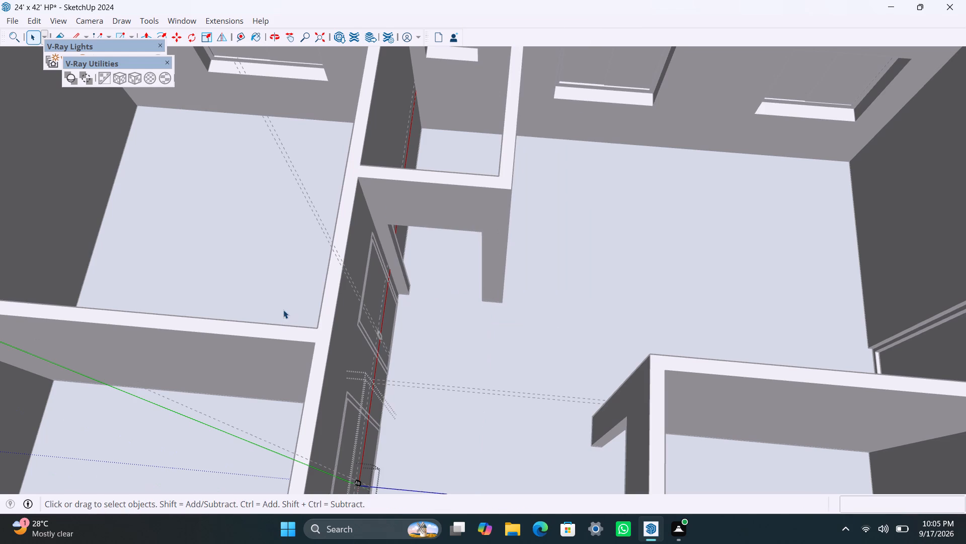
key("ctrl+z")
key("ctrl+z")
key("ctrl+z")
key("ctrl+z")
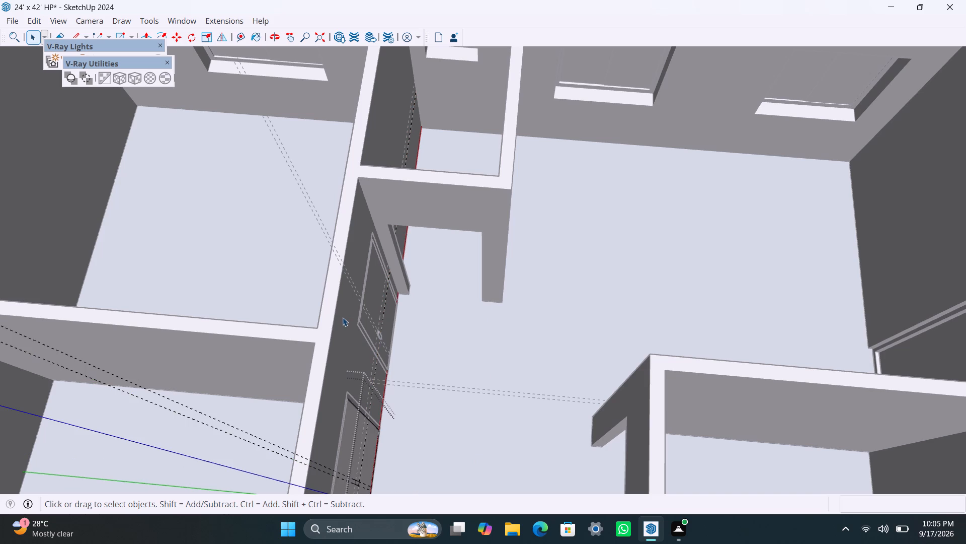
Select the handle rectangle on the left-hand door panel with its edges, make it a group, and open it.
scroll(364, 297, "down", 9)
middle_click_drag(434, 373, 0, 198)
scroll(371, 204, "up", 3)
middle_click_drag(410, 260, 399, 320)
scroll(382, 302, "up", 9)
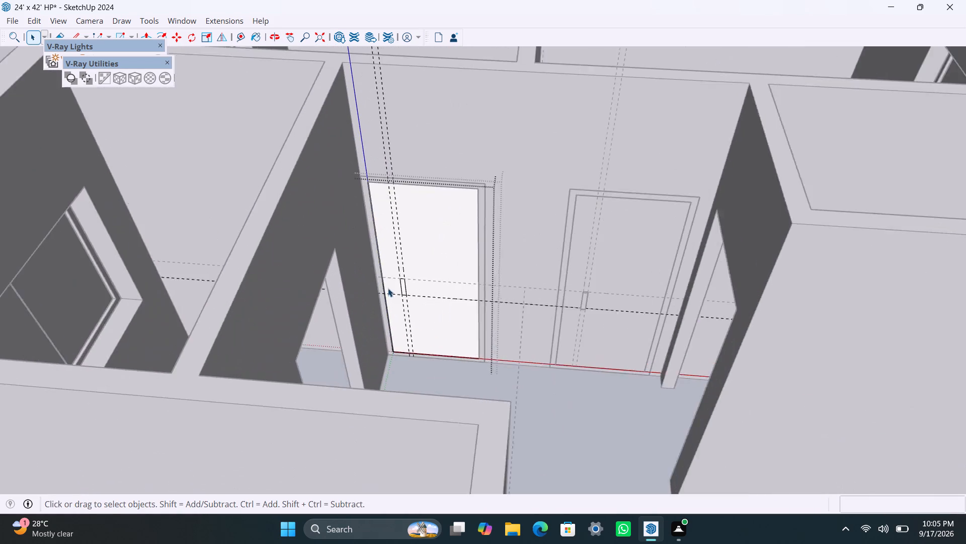
scroll(388, 288, "up", 6)
double_click(410, 279)
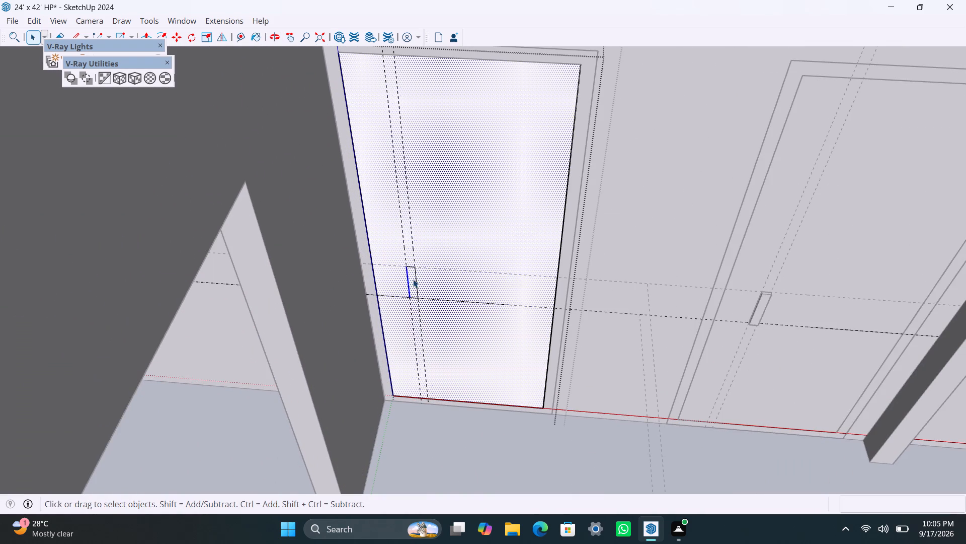
left_click(415, 281)
double_click(413, 286)
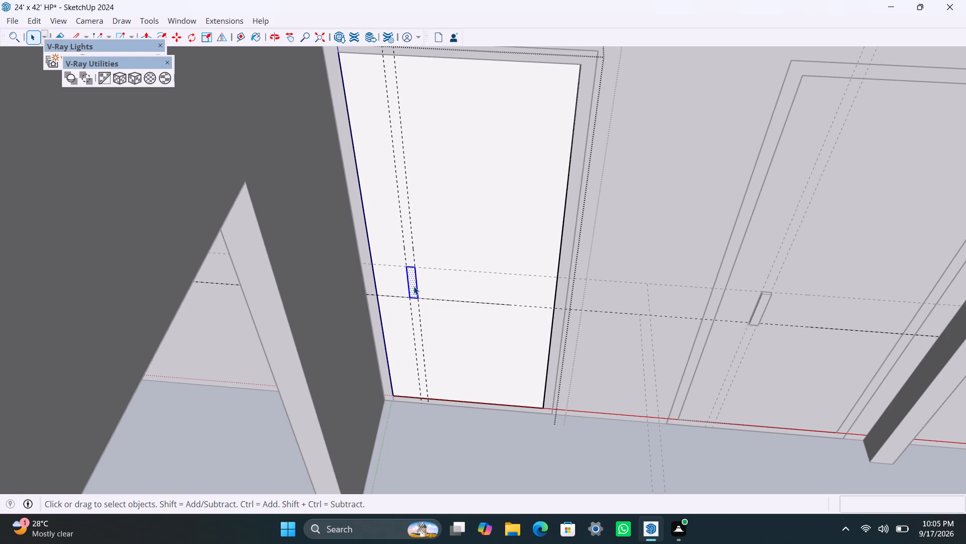
right_click(414, 286)
left_click(473, 122)
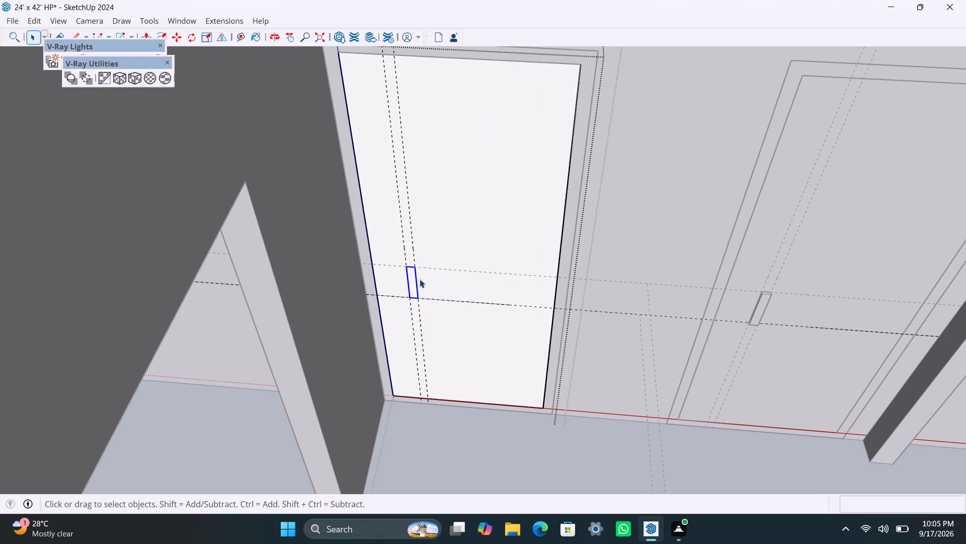
triple_click(414, 287)
Extrude the grouped handle rectangle on the left-hand door by 0.5" and close the open groups.
key("p")
left_click(414, 286)
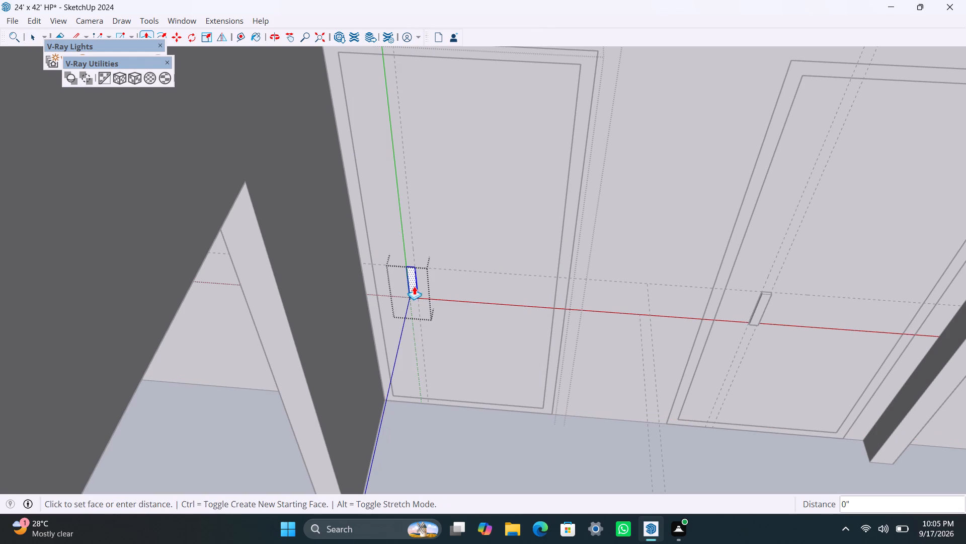
key("Escape")
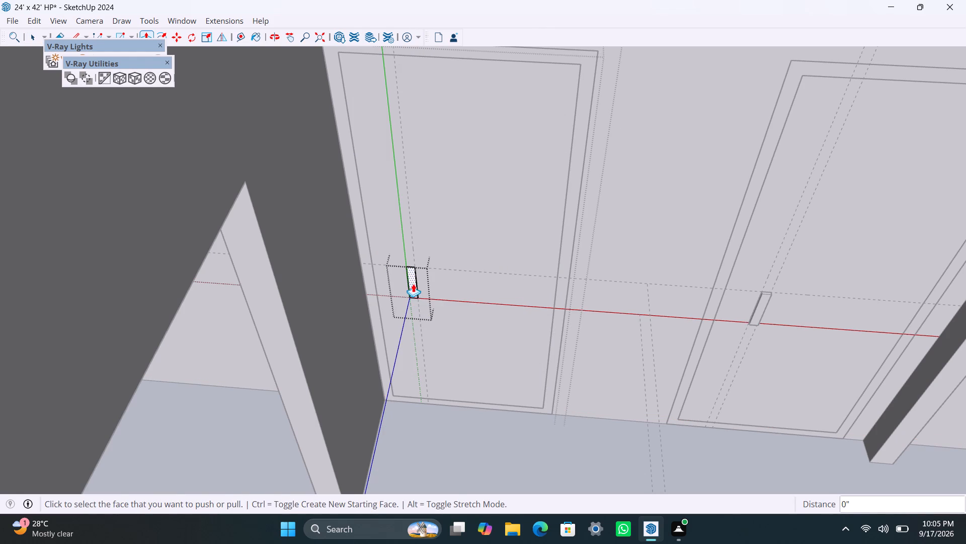
left_click(413, 284)
type("0.")
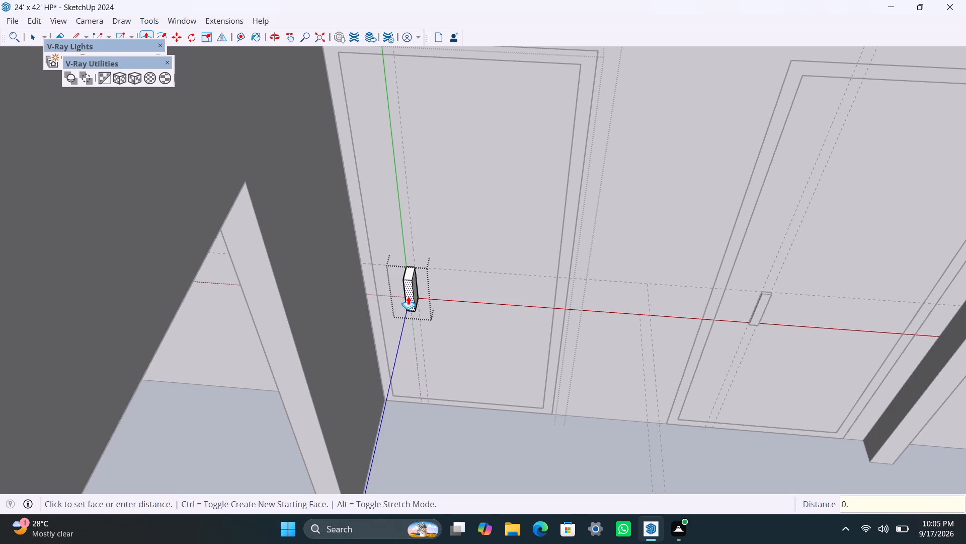
type("5\"")
key("Return")
key("space")
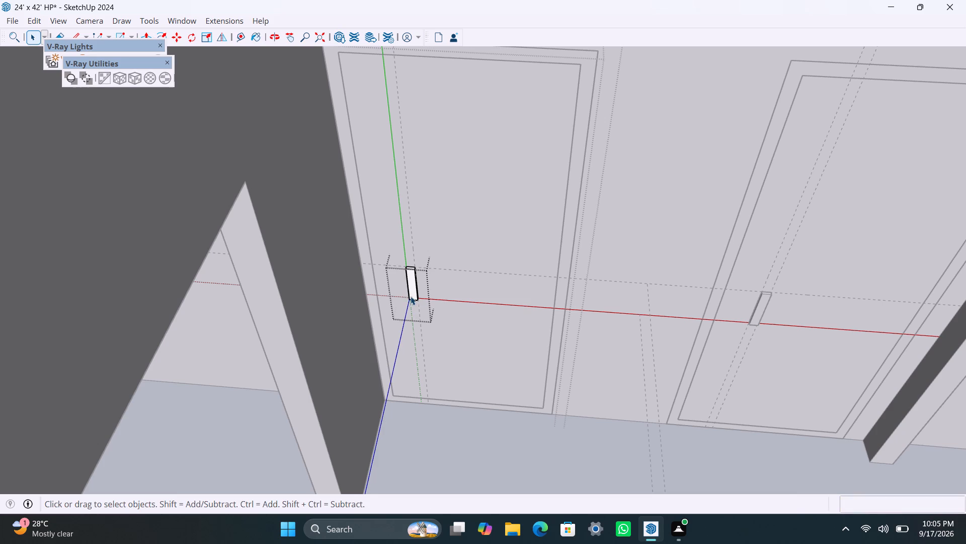
scroll(424, 296, "down", 7)
scroll(573, 297, "down", 5)
triple_click(158, 201)
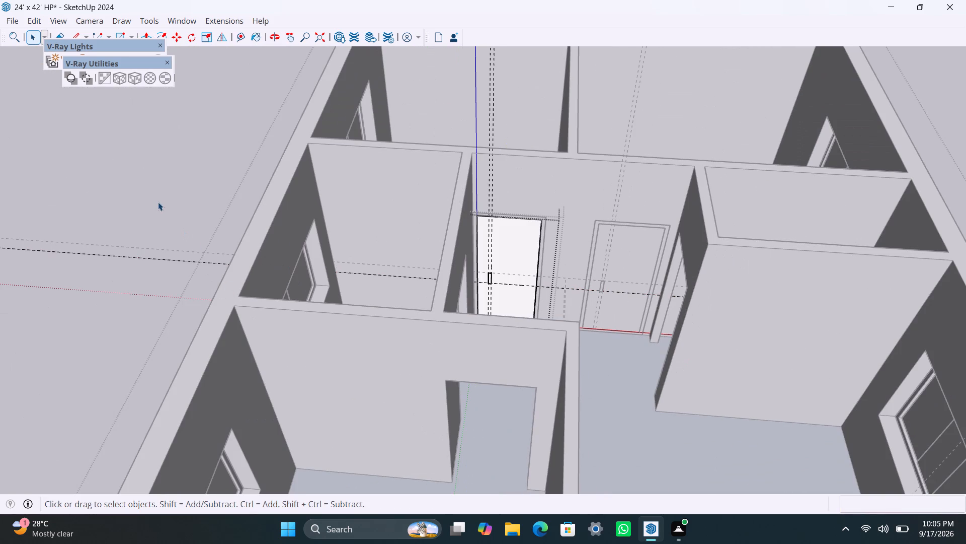
triple_click(159, 193)
double_click(160, 192)
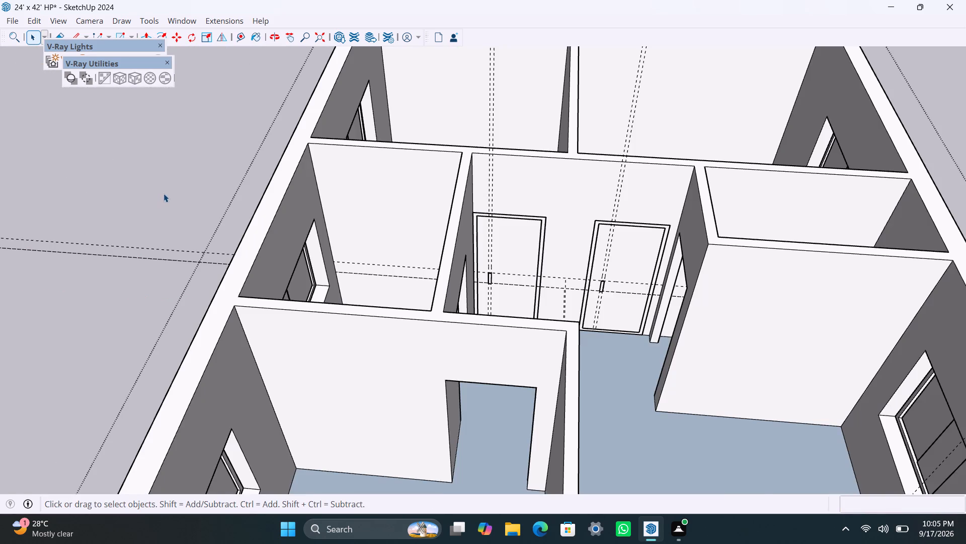
Draw a 3' x 7' rectangle filling the doorway to the room with the louvered ventilator, group it, and open the group.
scroll(222, 266, "down", 4)
middle_click_drag(227, 283, 895, 324)
scroll(780, 202, "down", 3)
middle_click_drag(753, 233, 660, 346)
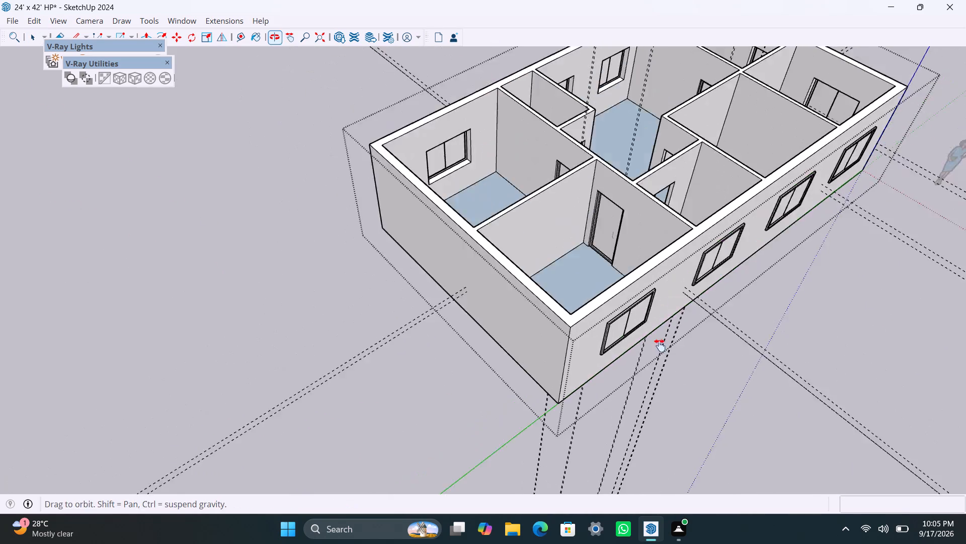
middle_click_drag(660, 346, 472, 424)
scroll(392, 314, "up", 3)
middle_click_drag(598, 298, 379, 292)
scroll(311, 236, "up", 2)
middle_click_drag(321, 218, 509, 326, "shift")
scroll(509, 317, "up", 2)
middle_click_drag(538, 339, 502, 371)
scroll(531, 305, "up", 1)
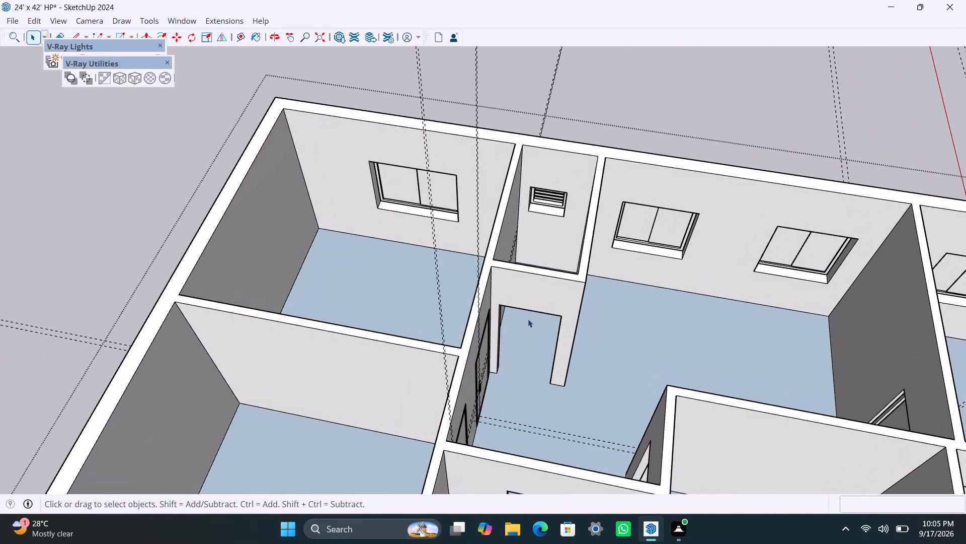
key("r")
left_click_drag(504, 306, 503, 316)
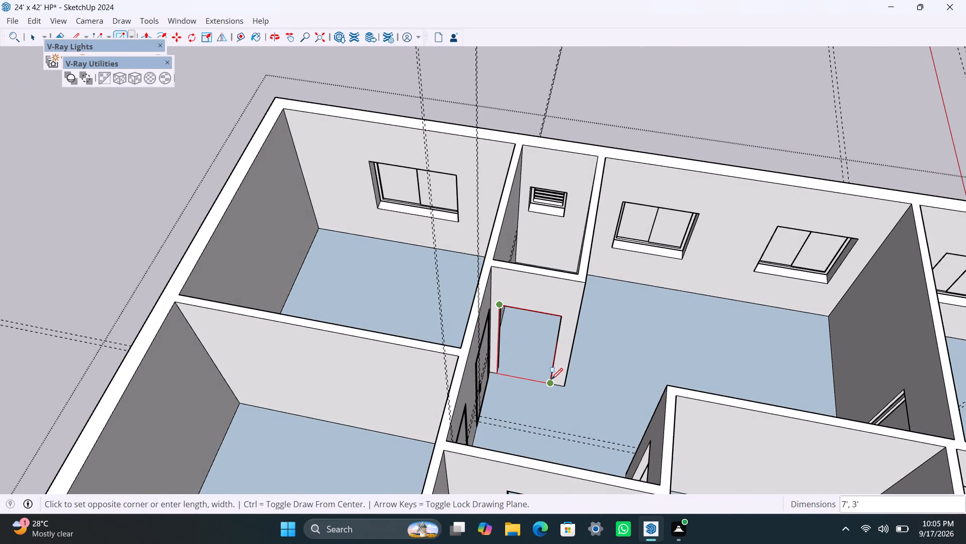
left_click(551, 379)
key("space")
double_click(523, 351)
right_click(523, 350)
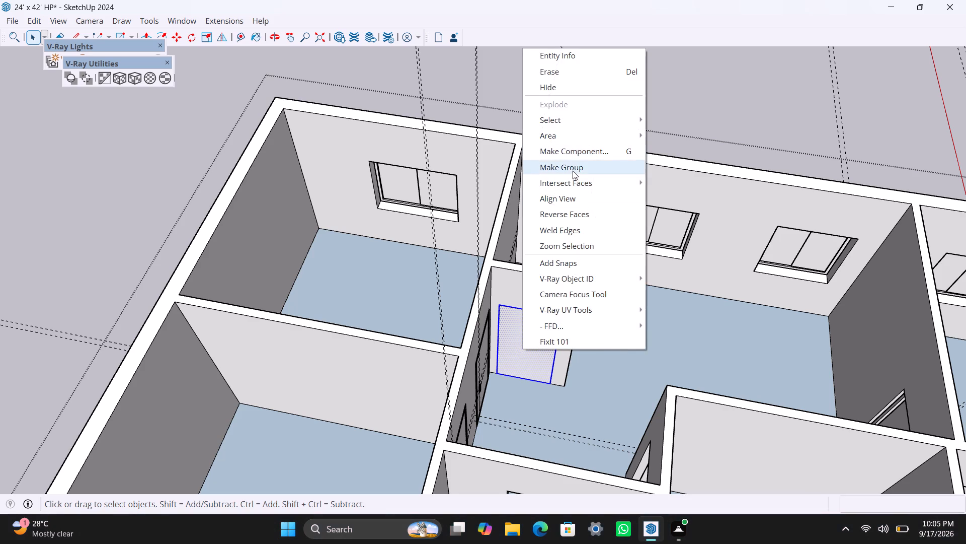
left_click(573, 172)
double_click(523, 328)
Offset the doorway rectangle's outline 2" inward and delete the inner face, leaving a frame.
left_click(498, 334)
left_click(514, 336)
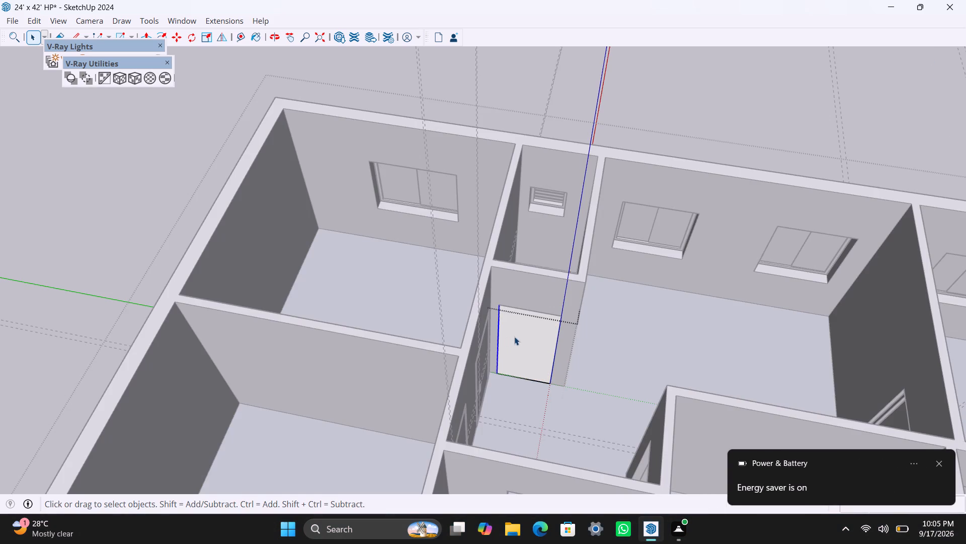
key("f")
left_click(514, 336)
type("2\"")
key("Return")
key("space")
left_click(515, 345)
key("Delete")
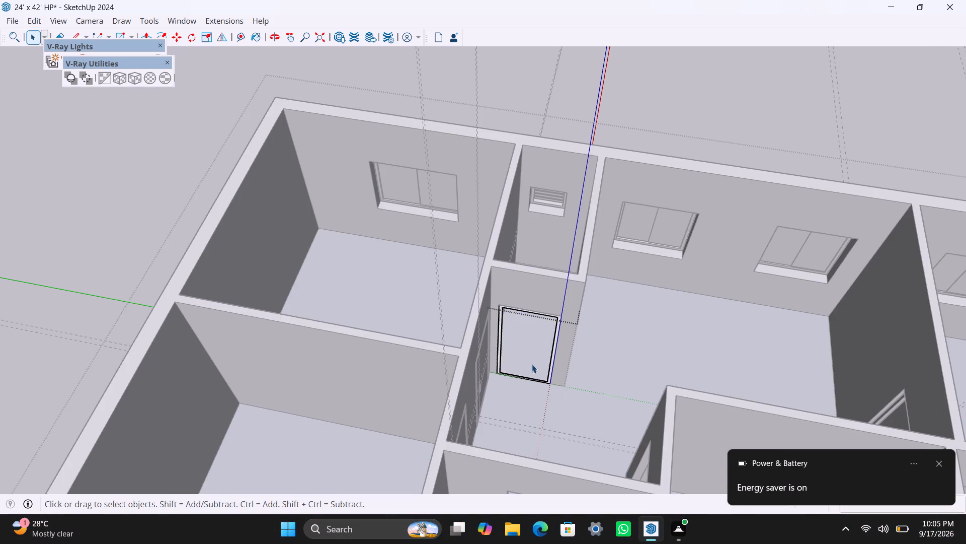
Extrude the door frame face by 2.5".
scroll(530, 375, "up", 9)
left_click(475, 363)
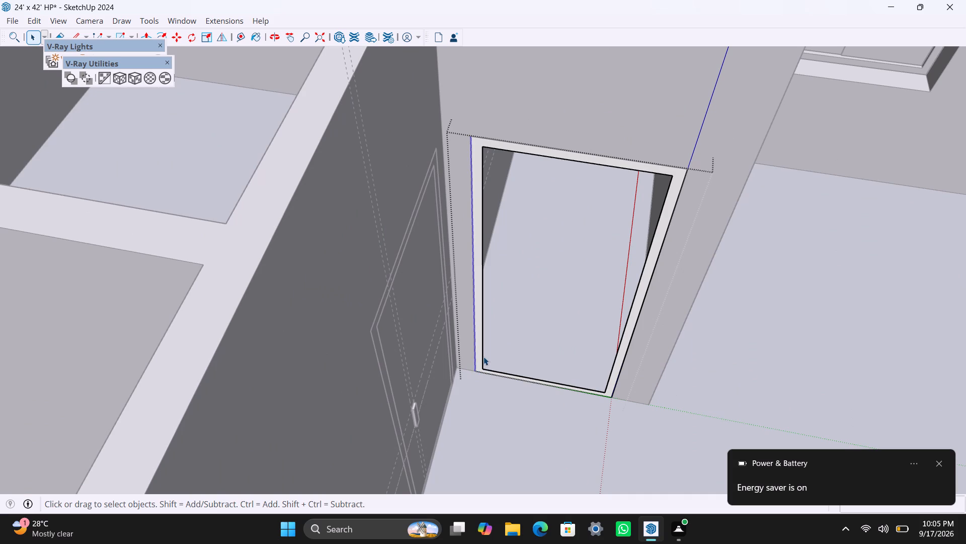
left_click(480, 350)
key("p")
left_click(480, 350)
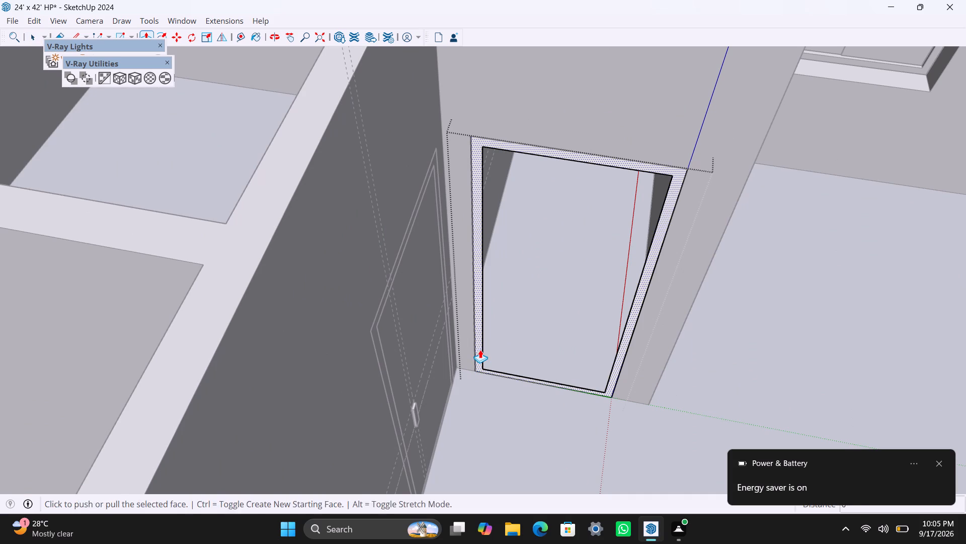
type("2.5")
key("shift+quotedbl")
key("Return")
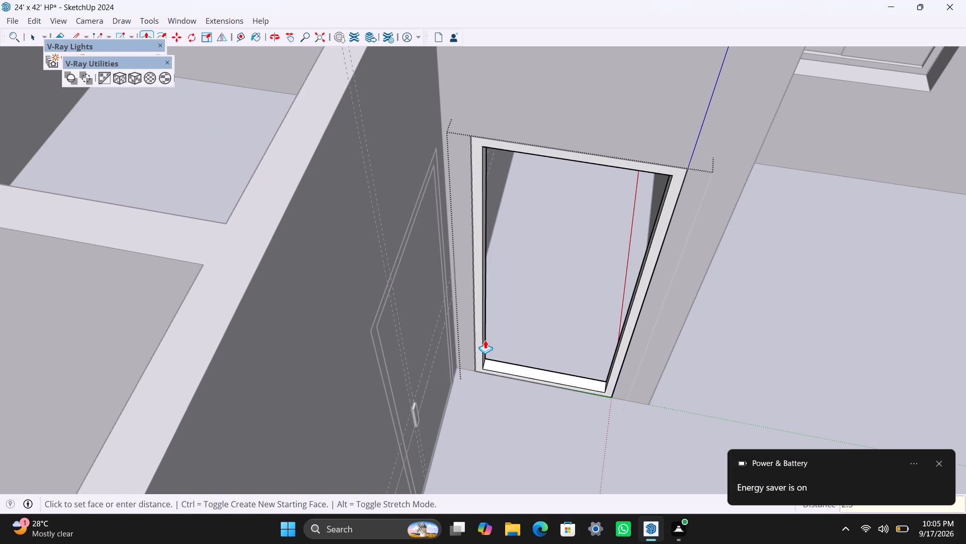
Draw a door panel rectangle filling the frame's inner opening, make it a group, and open it.
key("space")
type("R")
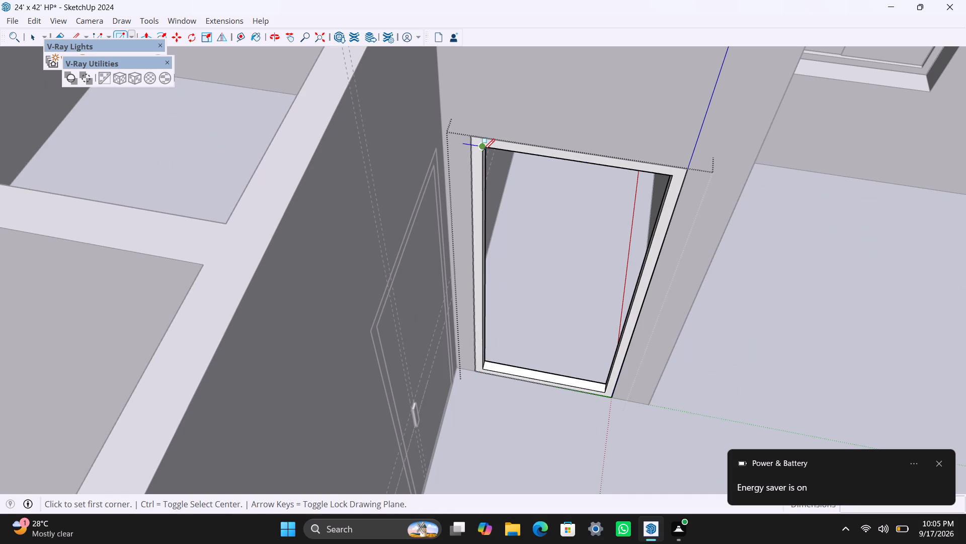
left_click(485, 150)
left_click(605, 389)
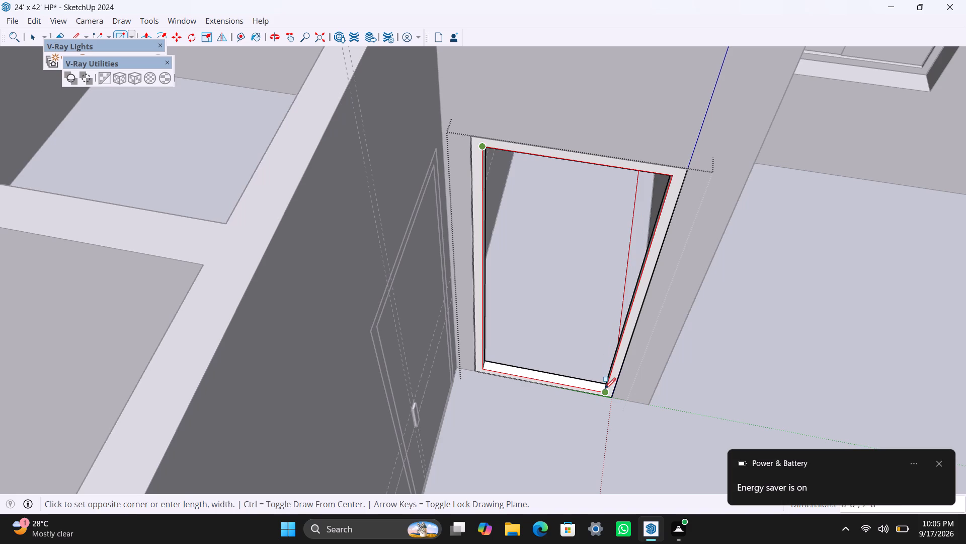
key("space")
double_click(572, 329)
right_click(571, 329)
left_click_drag(629, 140, 628, 145)
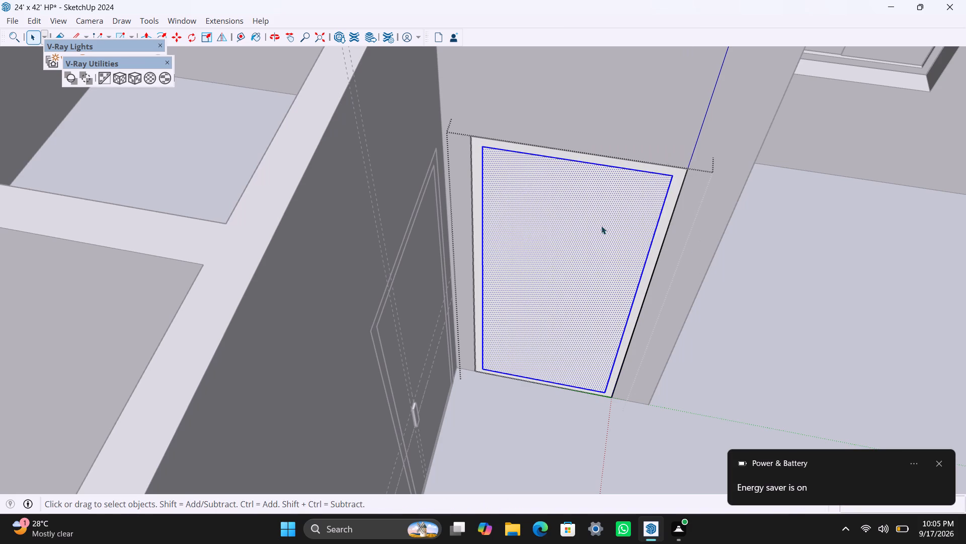
triple_click(590, 273)
Extrude the door panel face by 18 mm.
key("p")
left_click_drag(586, 276, 579, 271)
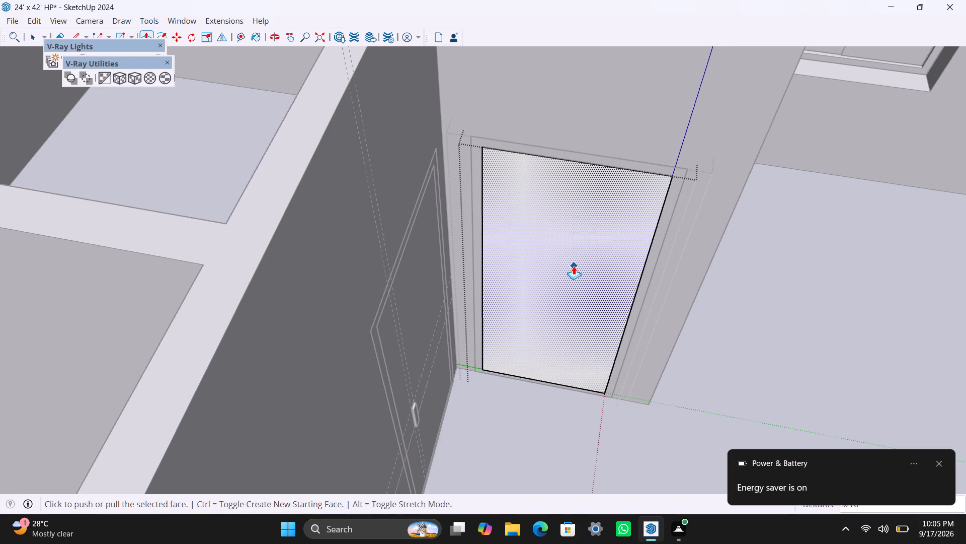
type("18MM")
key("Return")
key("space")
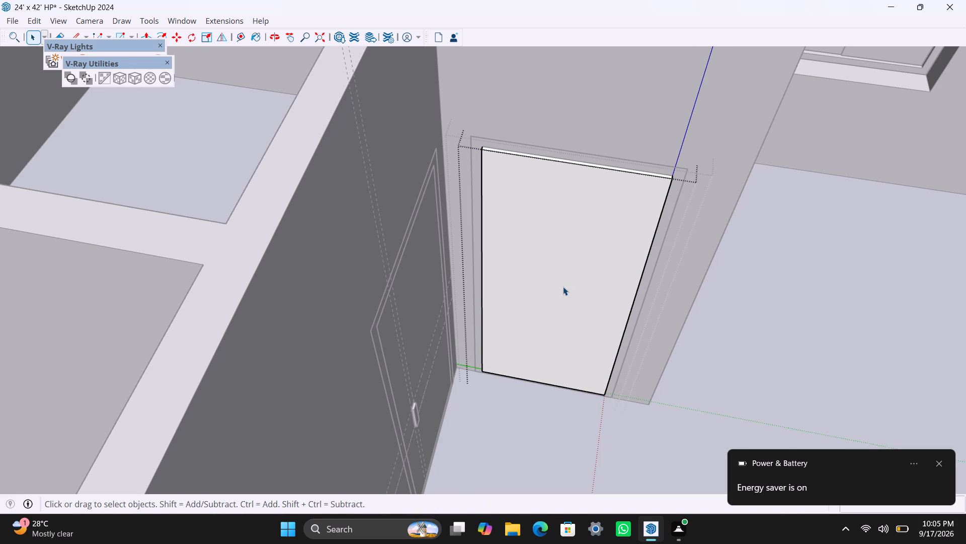
Place guides on the door panel 4' below its top edge, 6" in from its left edge, and 1.5" beyond that.
key("t")
left_click_drag(578, 164, 578, 190)
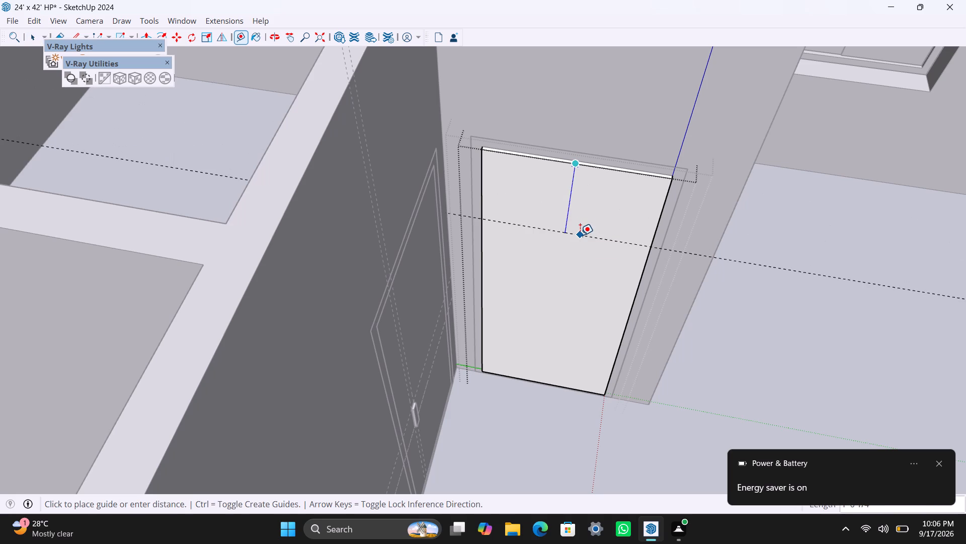
type("4'")
key("Return")
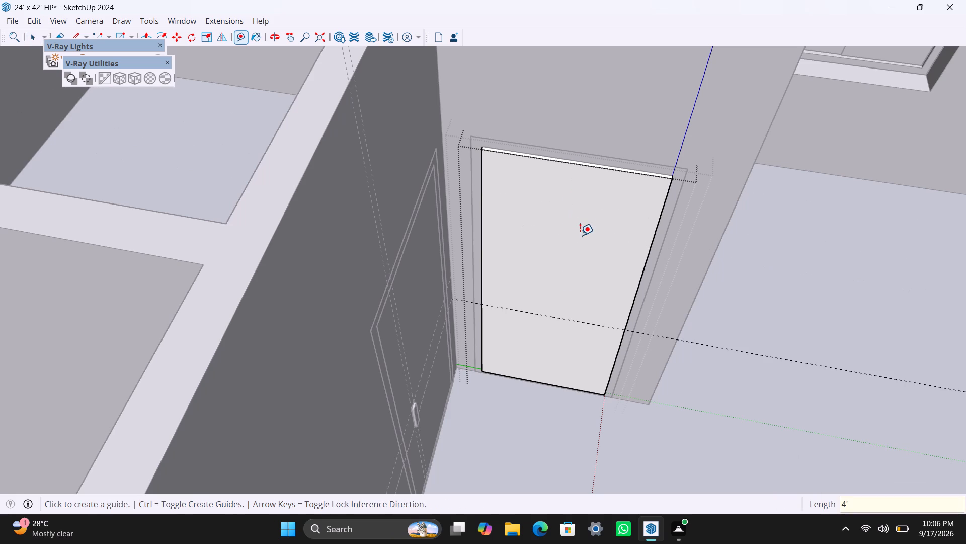
left_click(479, 273)
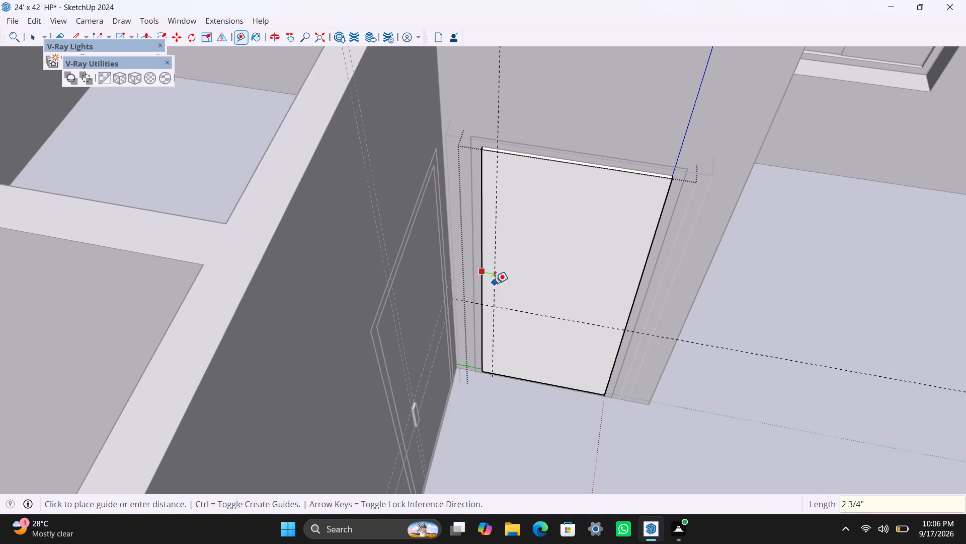
type("6\"")
key("Return")
left_click(511, 285)
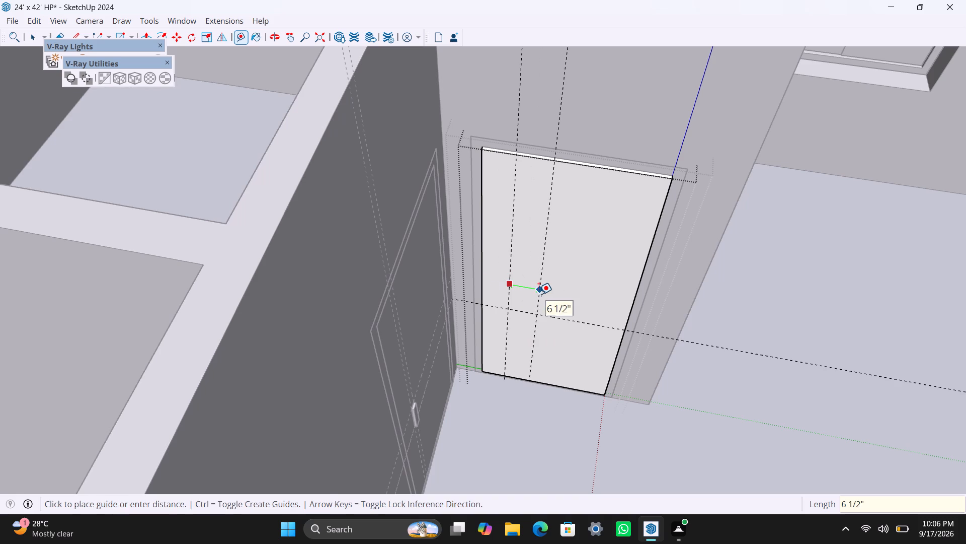
type("1.5\"")
key("Return")
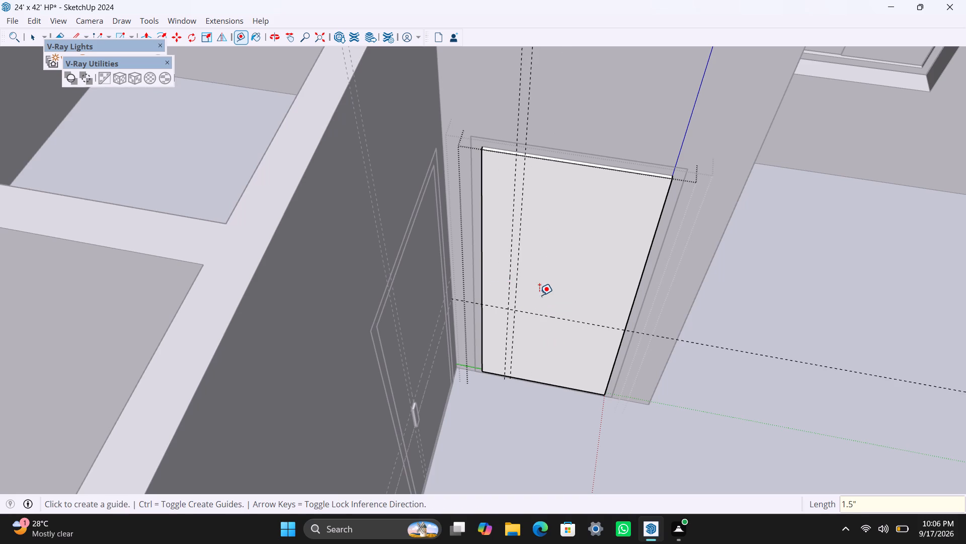
Place a guide 8" above the horizontal guide on the door panel.
left_click(550, 317)
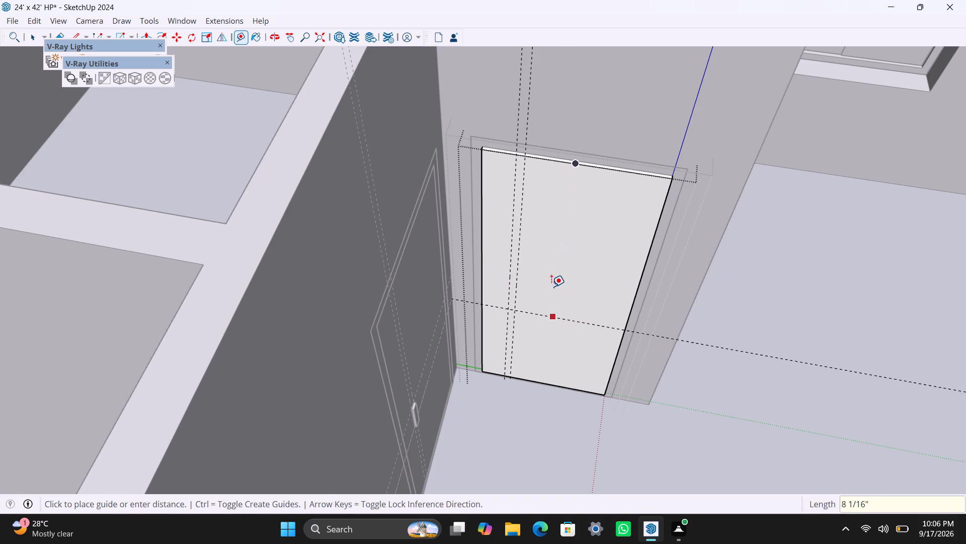
key("space")
key("t")
left_click(562, 320)
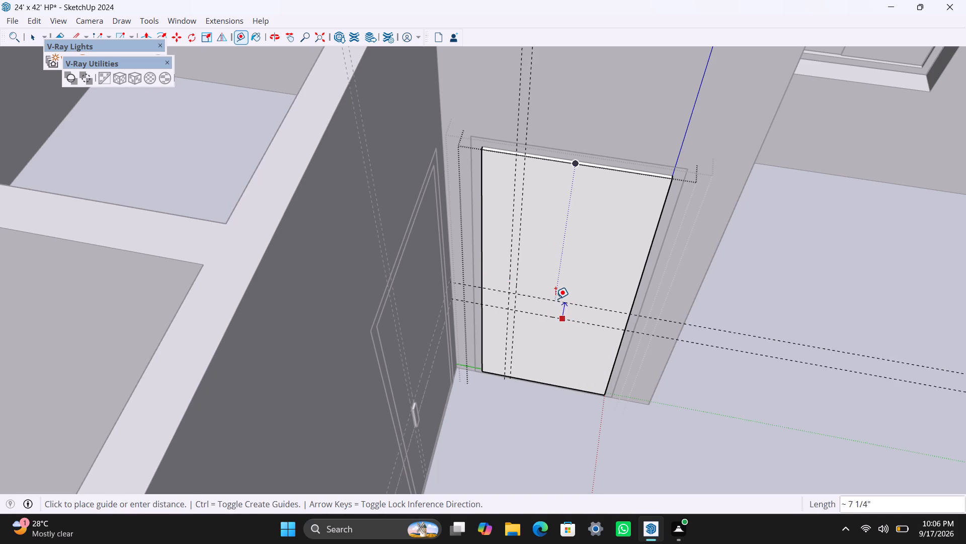
type("8\"")
key("Return")
Draw the 8" x 1.5" handle rectangle between the guides on the door panel, group it with its edges, and open the group.
key("r")
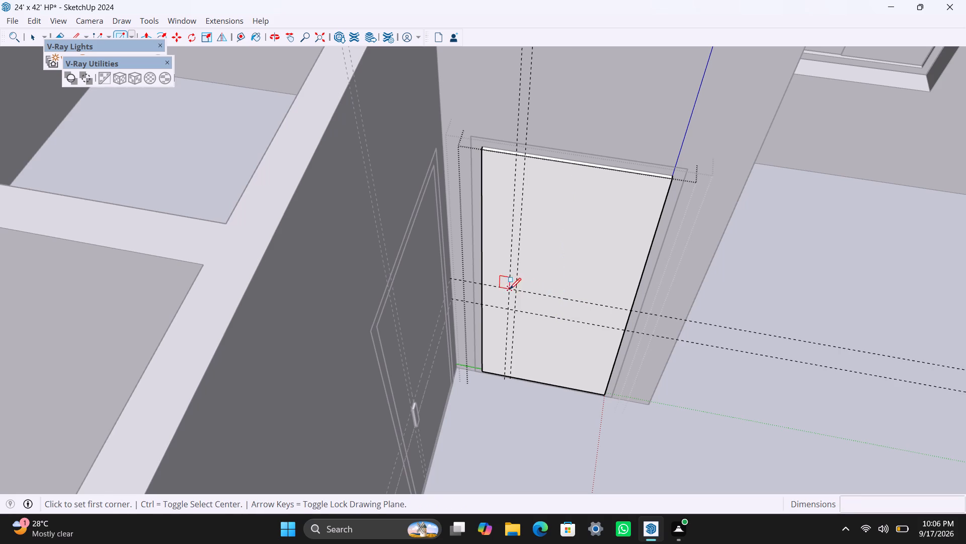
left_click_drag(516, 291, 509, 309)
left_click(507, 312)
key("space")
double_click(509, 299)
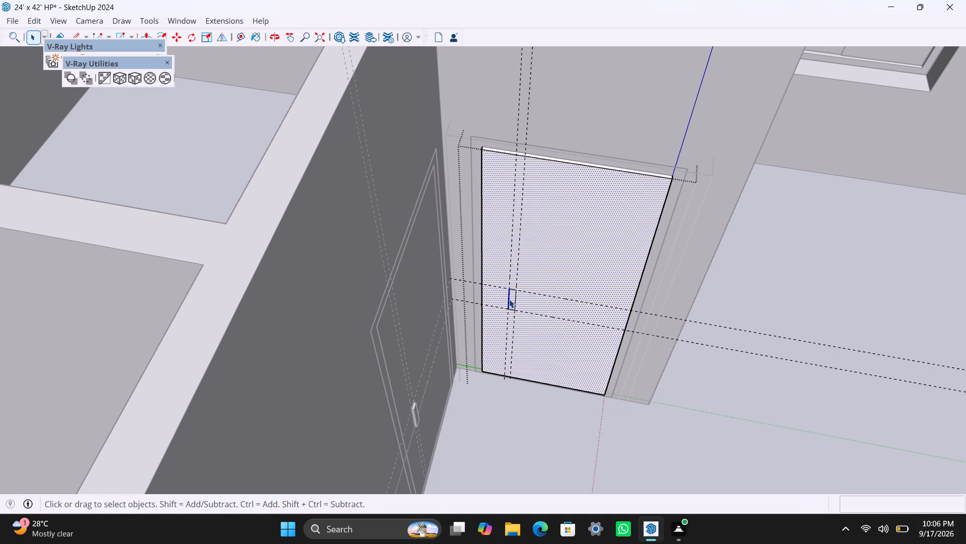
scroll(510, 299, "up", 2)
double_click(510, 299)
triple_click(510, 299)
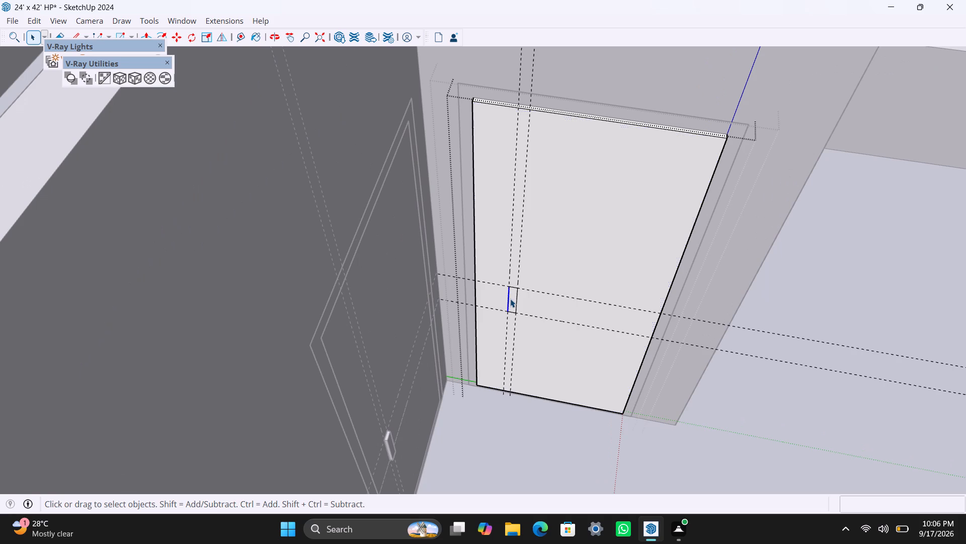
left_click(511, 299)
double_click(512, 299)
right_click(512, 299)
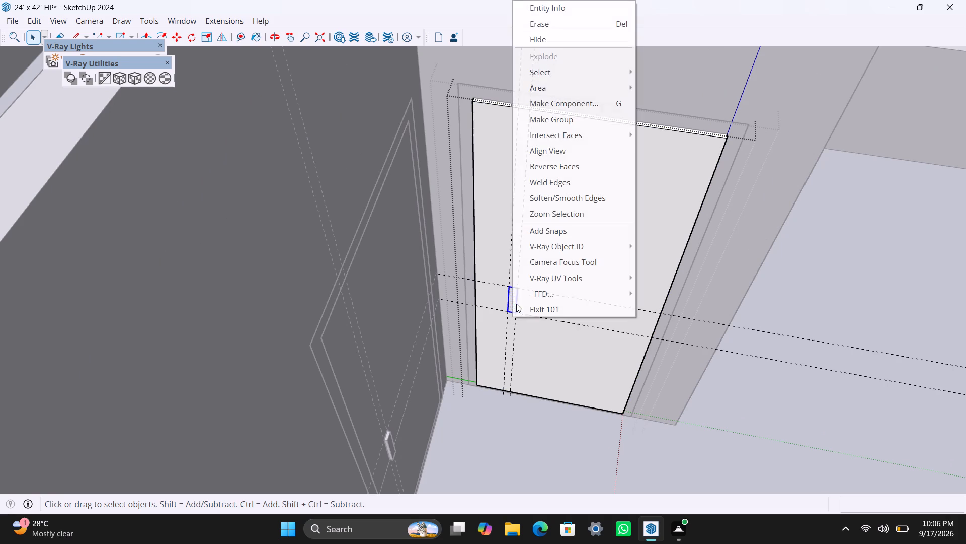
left_click(543, 123)
scroll(510, 306, "up", 3)
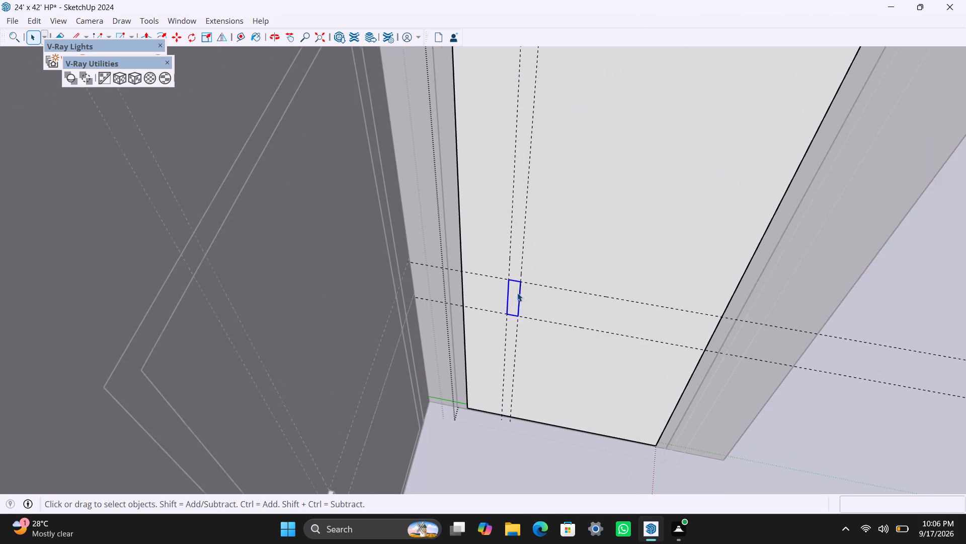
left_click(518, 300)
left_click(518, 297)
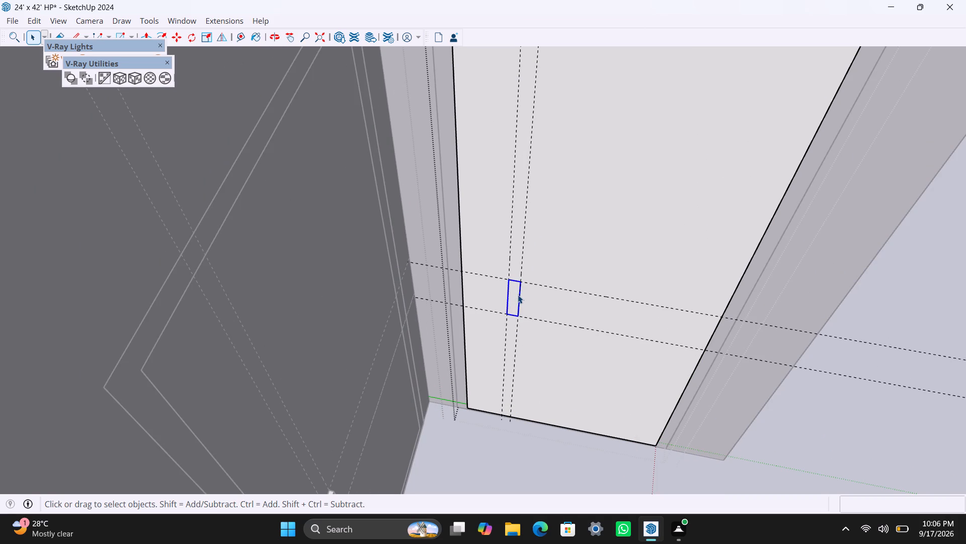
triple_click(513, 298)
Extrude the door handle rectangle by 0.5" and close the nested door groups.
key("p")
left_click(513, 298)
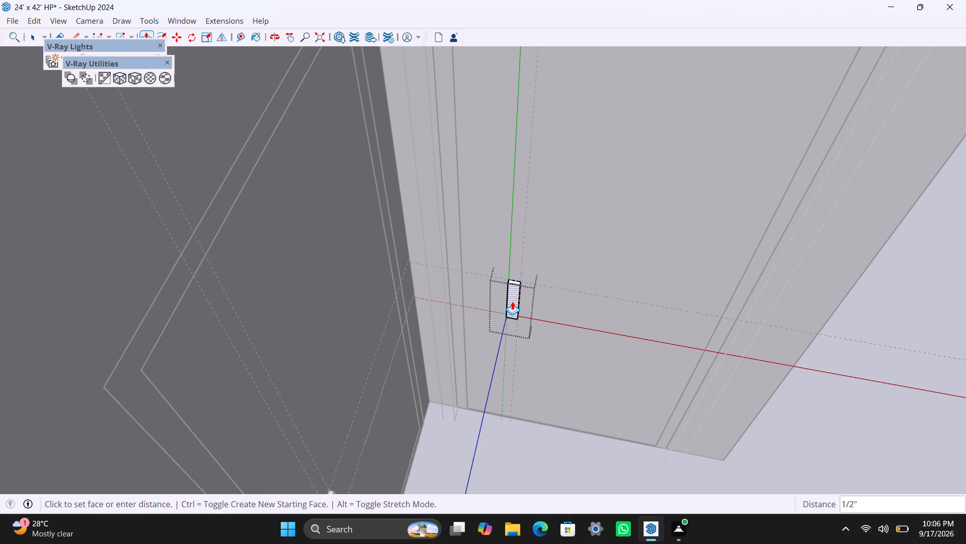
type("0.5\"")
key("Return")
key("space")
scroll(513, 299, "down", 20)
scroll(513, 299, "down", 4)
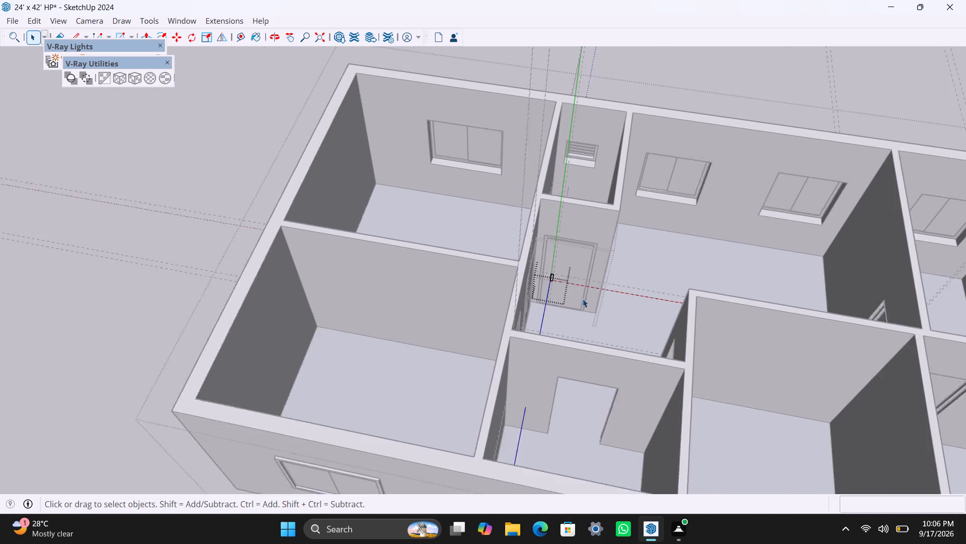
left_click(228, 223)
triple_click(183, 159)
left_click(180, 160)
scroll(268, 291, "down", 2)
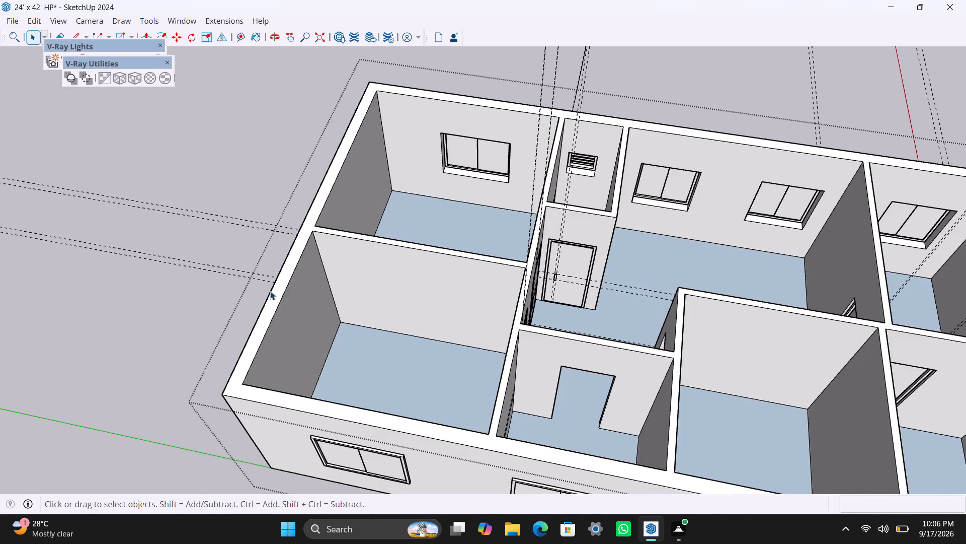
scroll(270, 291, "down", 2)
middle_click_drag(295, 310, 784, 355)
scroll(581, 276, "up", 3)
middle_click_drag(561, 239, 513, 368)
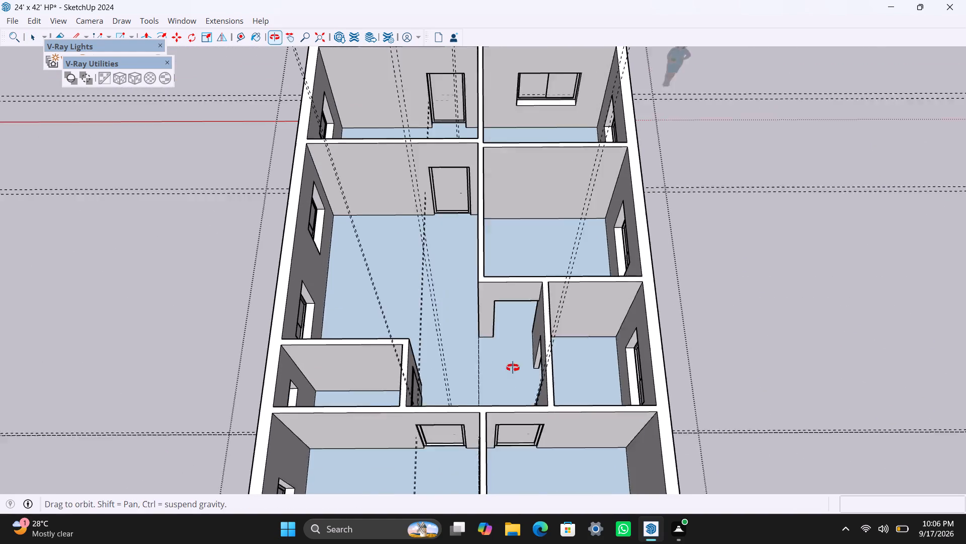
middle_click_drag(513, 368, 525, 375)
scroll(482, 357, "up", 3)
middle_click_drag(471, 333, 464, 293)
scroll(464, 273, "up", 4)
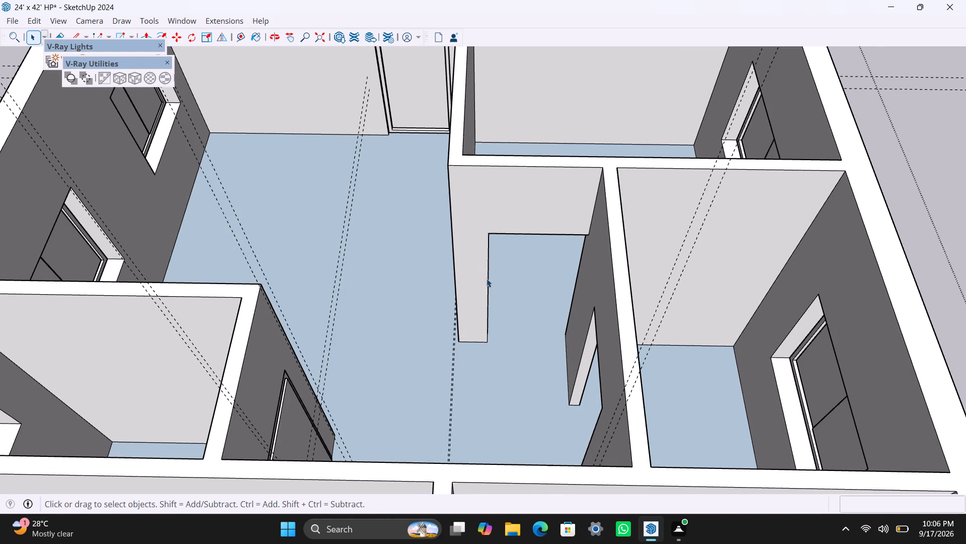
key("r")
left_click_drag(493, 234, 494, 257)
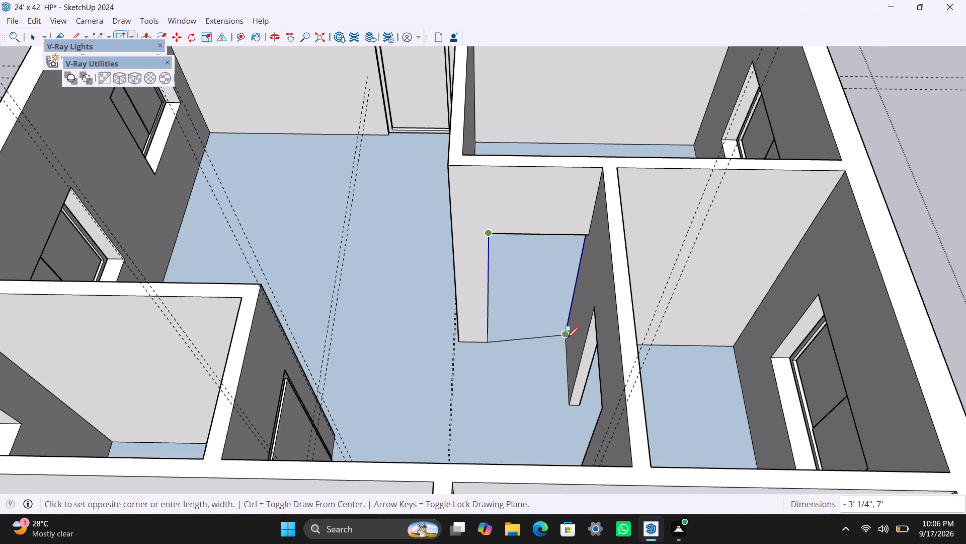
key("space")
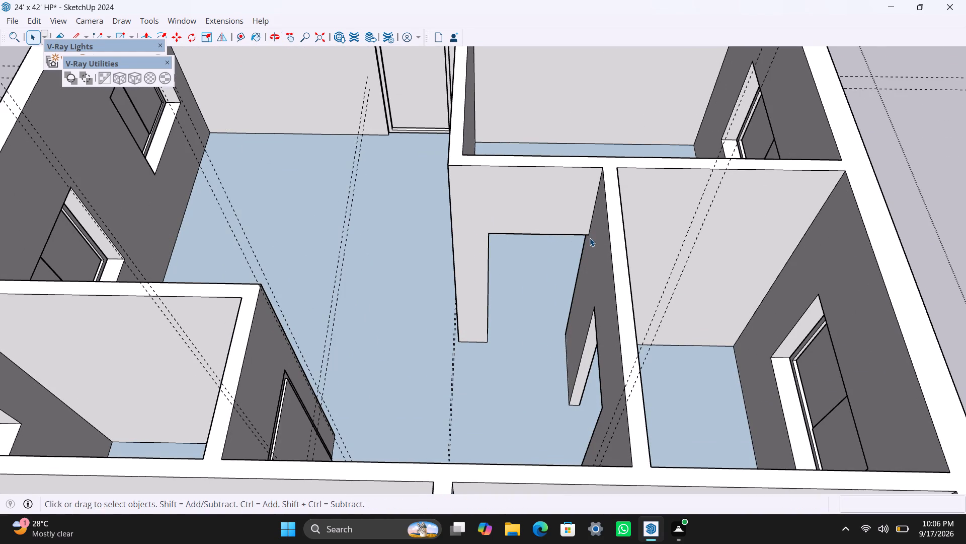
Draw a 7' x 3' rectangle over the open doorway in the short interior wall, group it with its edges, and open the group.
key("r")
left_click_drag(590, 236, 573, 258)
left_click(488, 343)
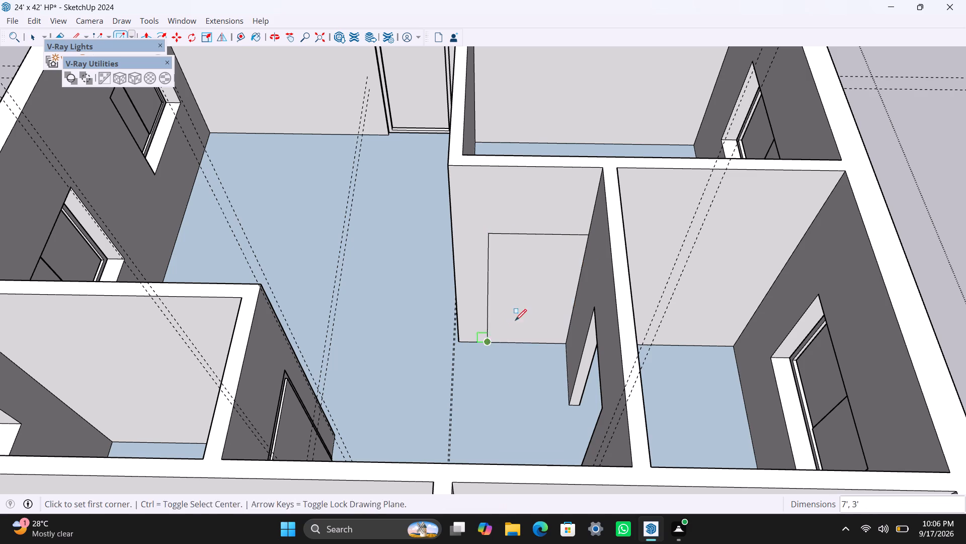
key("space")
double_click(526, 310)
right_click(527, 299)
left_click(589, 117)
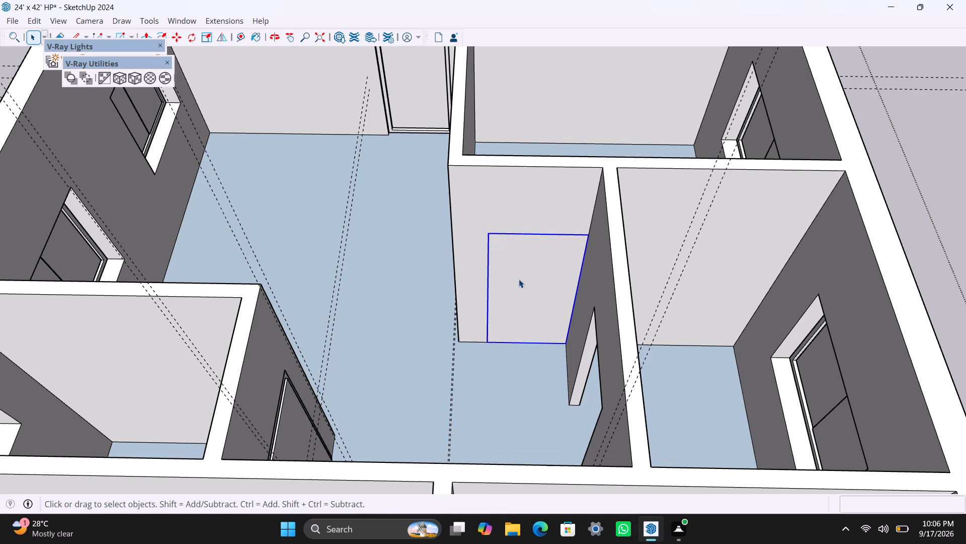
triple_click(518, 281)
Offset the doorway rectangle inward by 2" and delete the inner face to leave the door frame outline.
key("f")
left_click(505, 280)
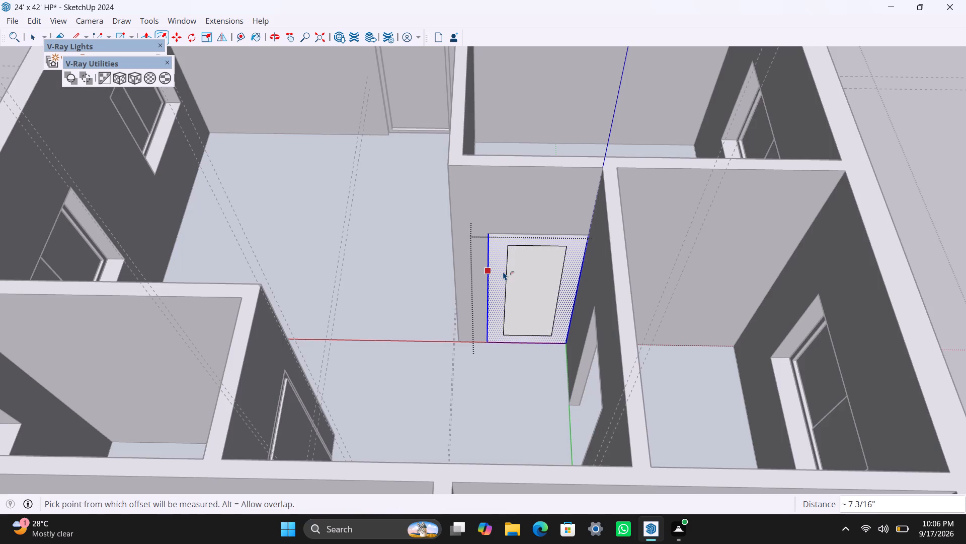
type("2\"")
key("Return")
key("space")
left_click(517, 281)
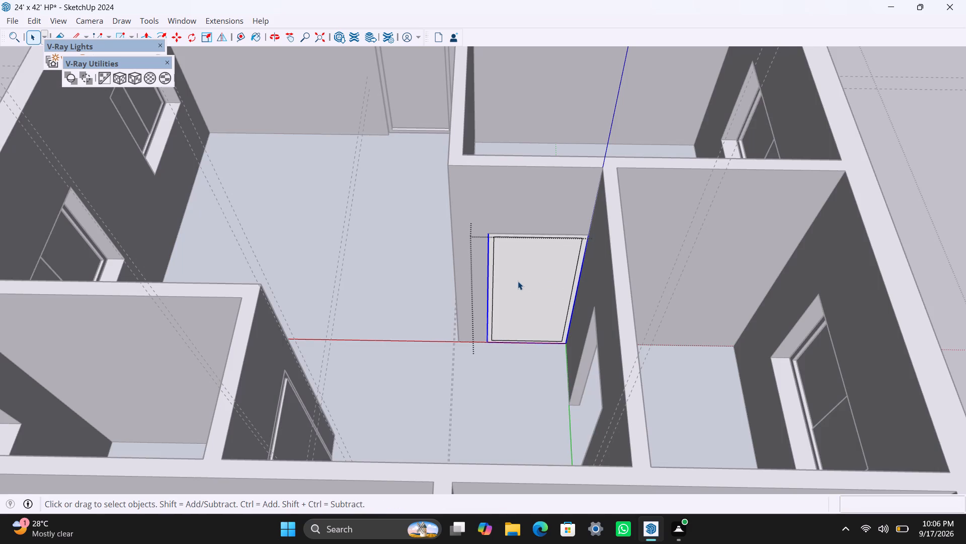
key("Delete")
Extrude the door frame face by 2.5".
scroll(480, 336, "up", 6)
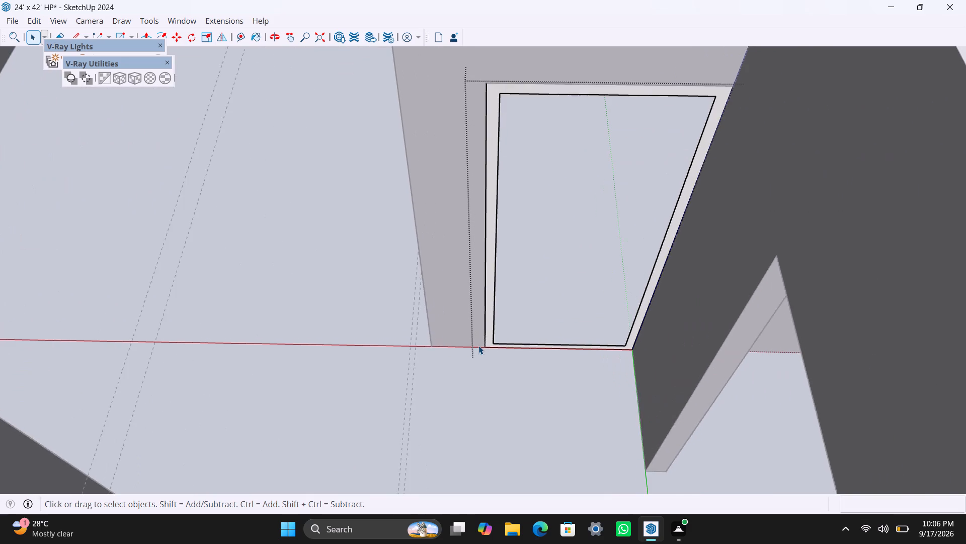
scroll(478, 346, "up", 2)
left_click(498, 315)
left_click(495, 321)
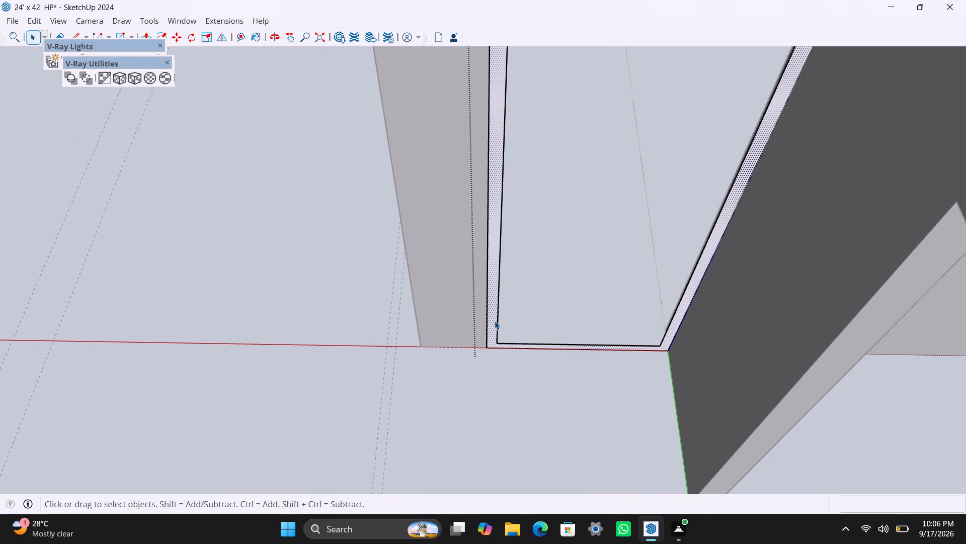
key("p")
left_click(495, 321)
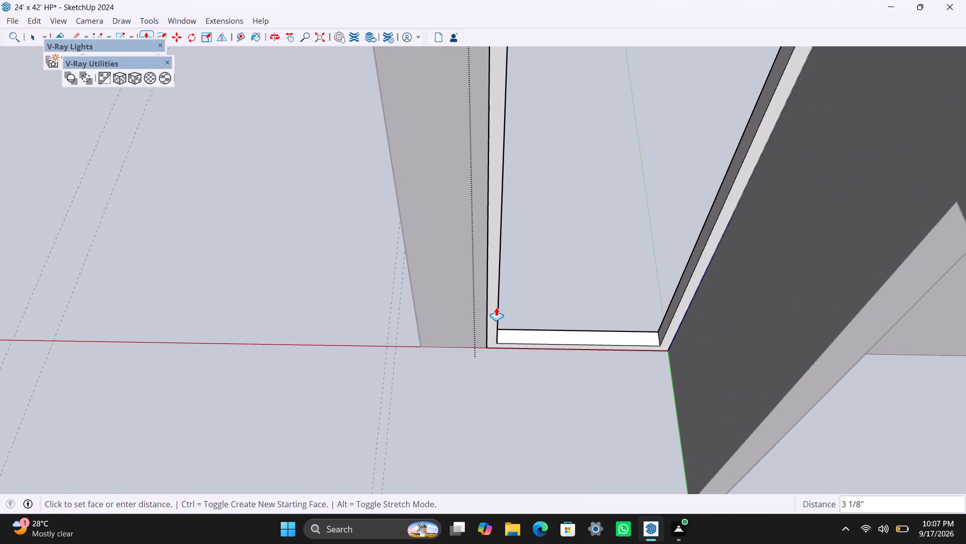
type("2.5\"")
key("Return")
key("space")
Draw the door panel rectangle inside the frame, group it with its edges, and open the group.
scroll(496, 307, "down", 7)
key("r")
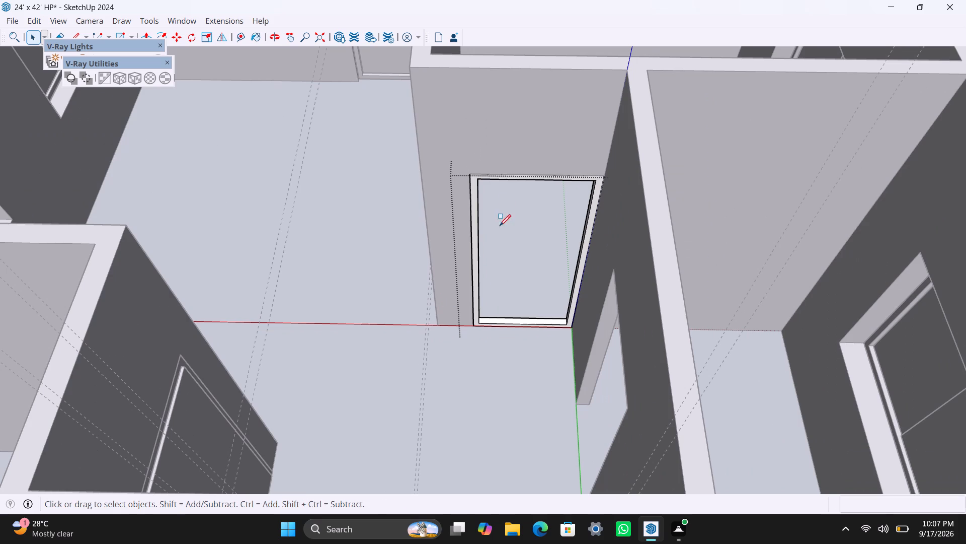
left_click_drag(480, 182, 479, 188)
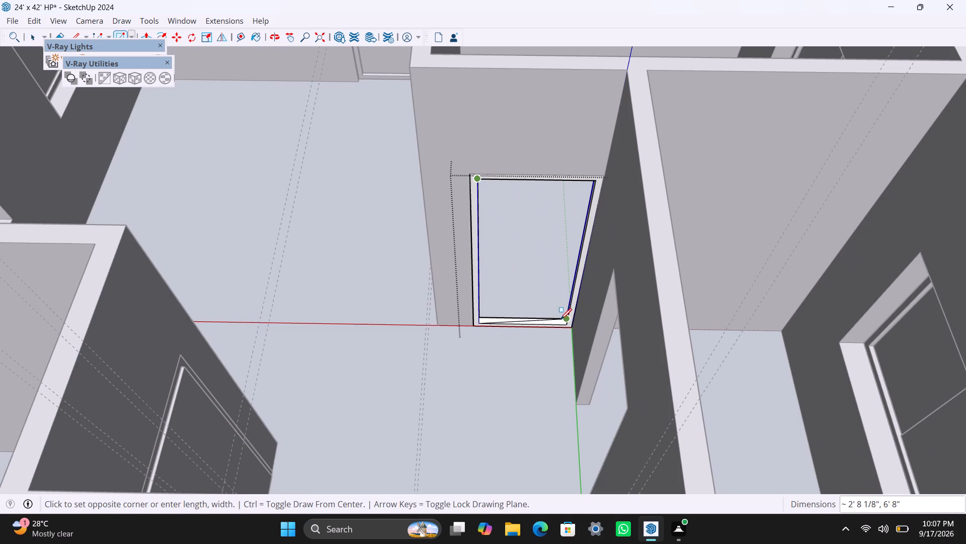
left_click(565, 327)
key("space")
double_click(550, 292)
right_click(548, 290)
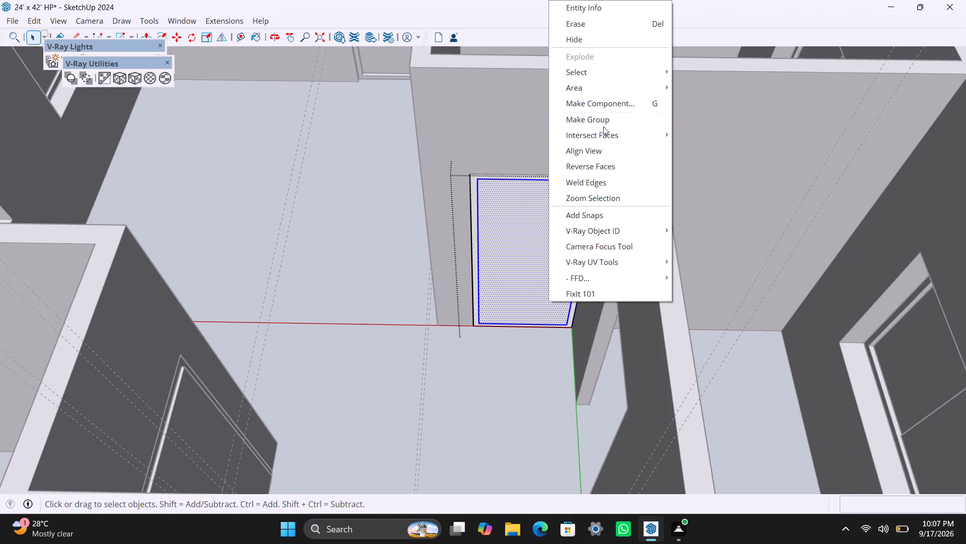
left_click_drag(603, 121, 603, 126)
triple_click(538, 281)
Extrude the door panel face by 18 mm.
left_click(540, 279)
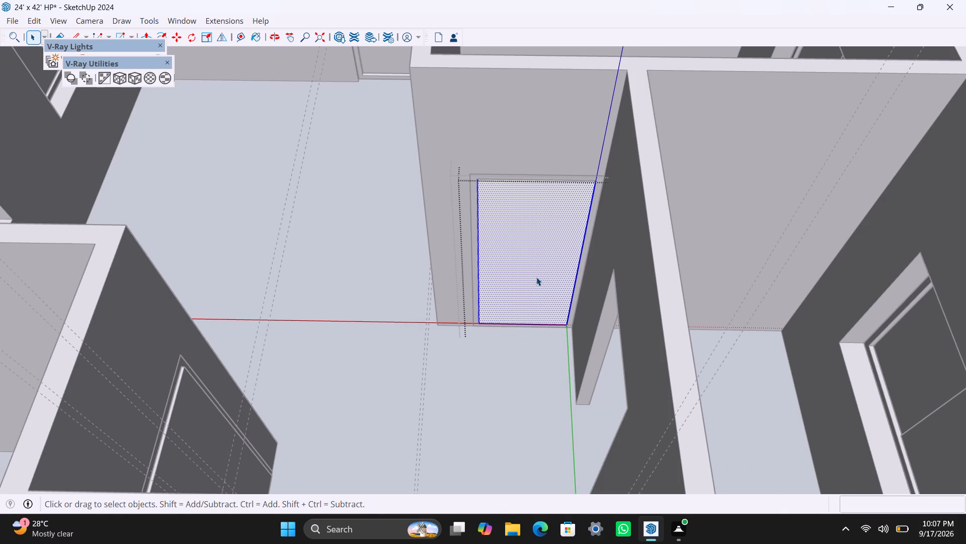
key("p")
left_click_drag(536, 277, 535, 273)
type("18MM")
key("Return")
Place guides on the door panel 4' below its top edge, 6" in from its left edge, and 1.5" beyond that.
key("t")
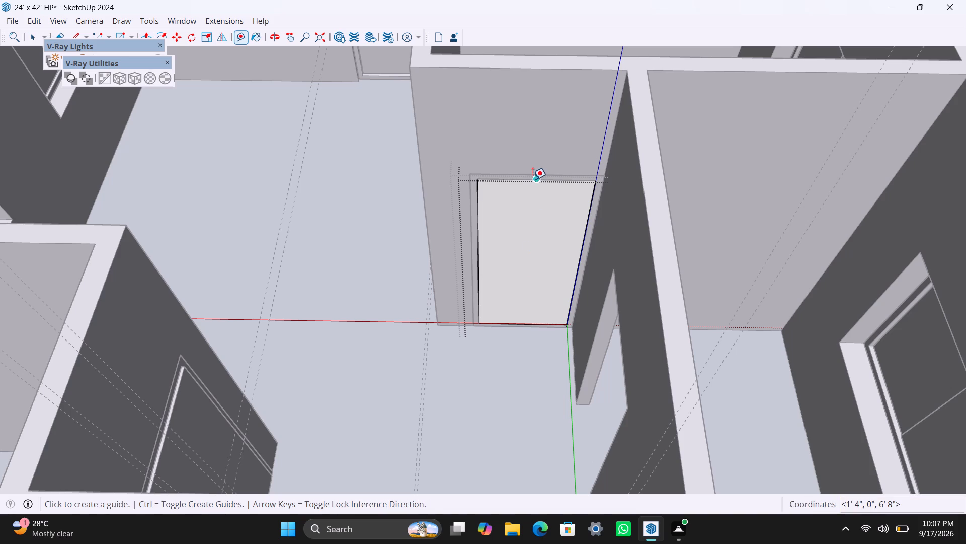
left_click_drag(533, 179, 533, 202)
type("4'")
key("Return")
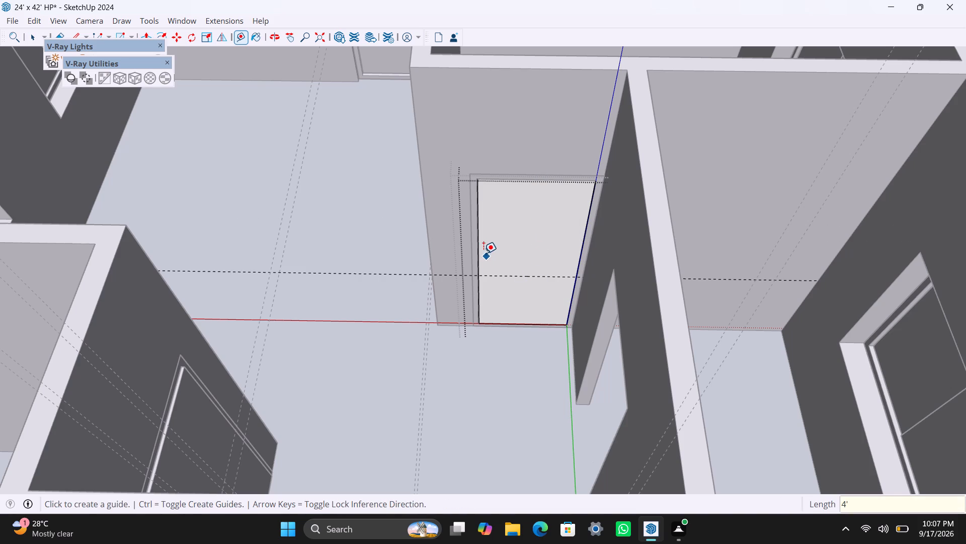
left_click(480, 246)
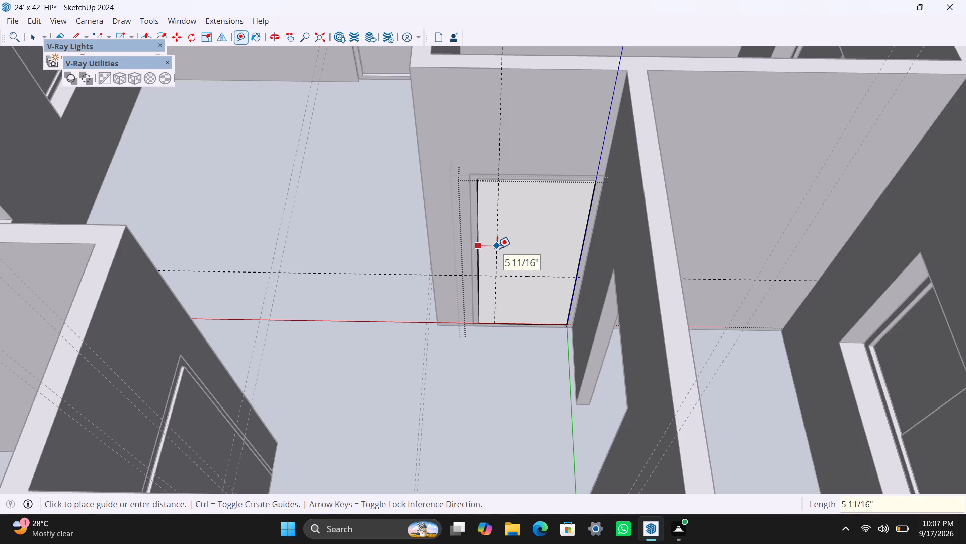
type("6\"")
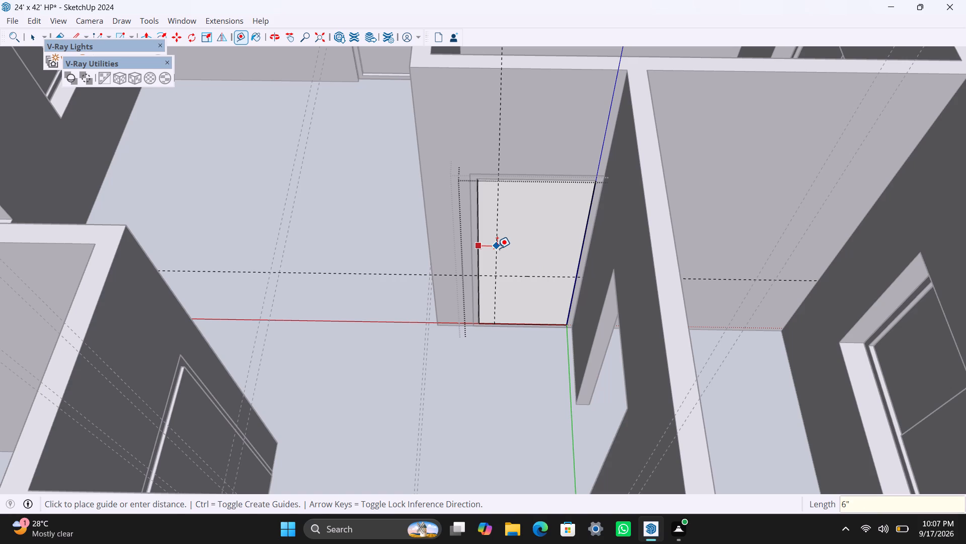
key("Return")
left_click_drag(497, 249, 500, 256)
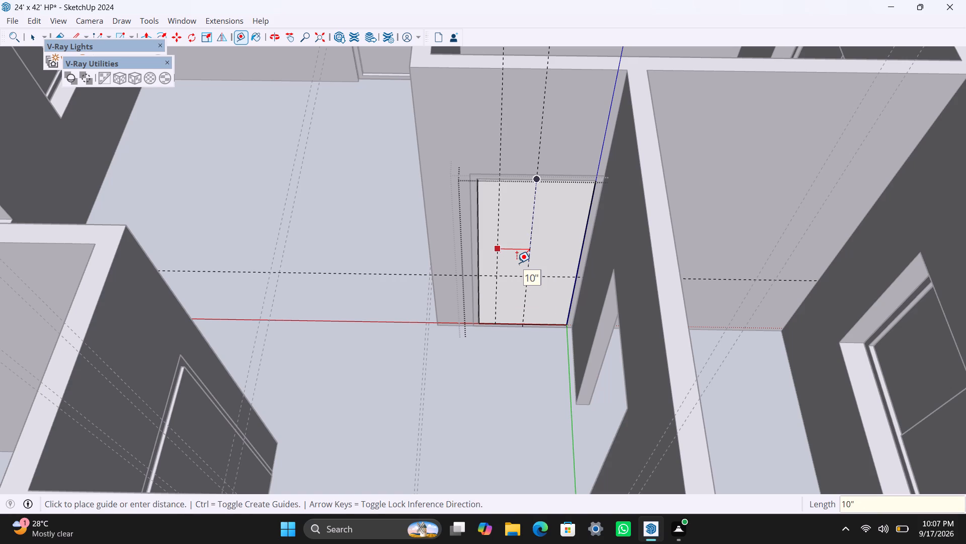
type("1.5\"")
key("Return")
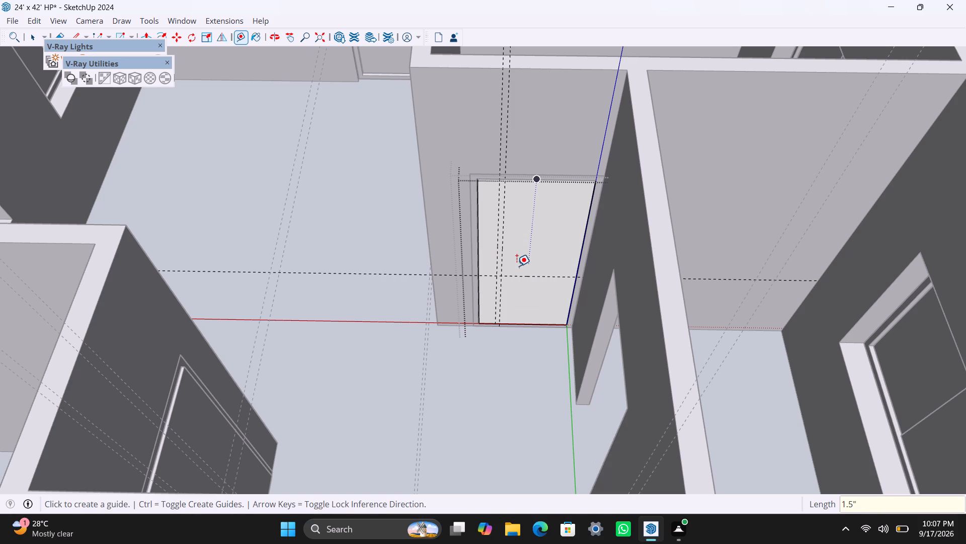
Place a guide 8" above the horizontal guide on the door panel.
left_click(525, 278)
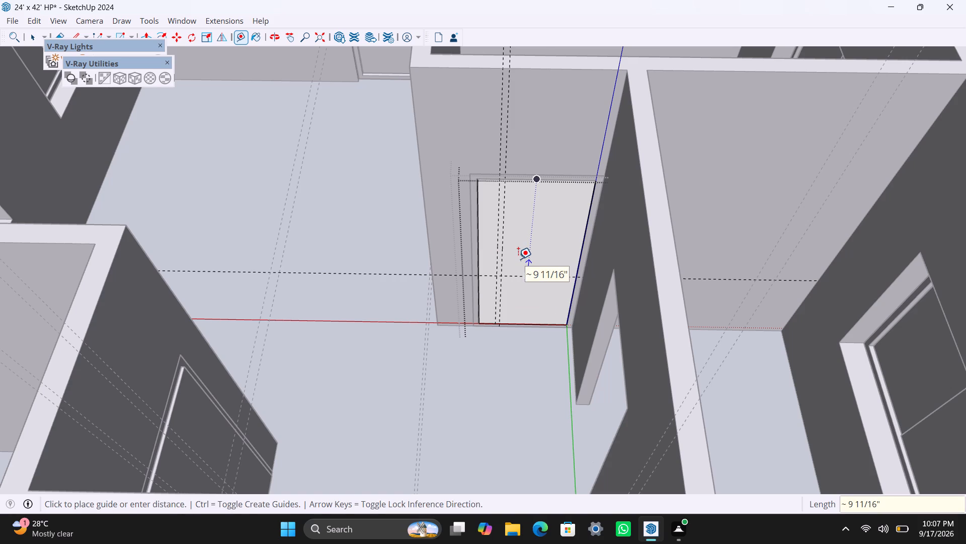
key("Escape")
left_click(515, 278)
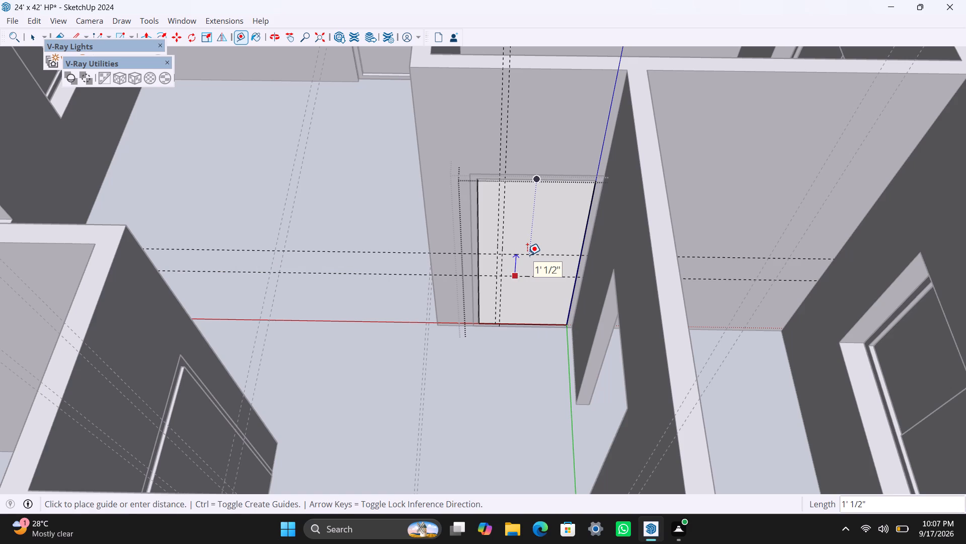
type("8\"")
key("Return")
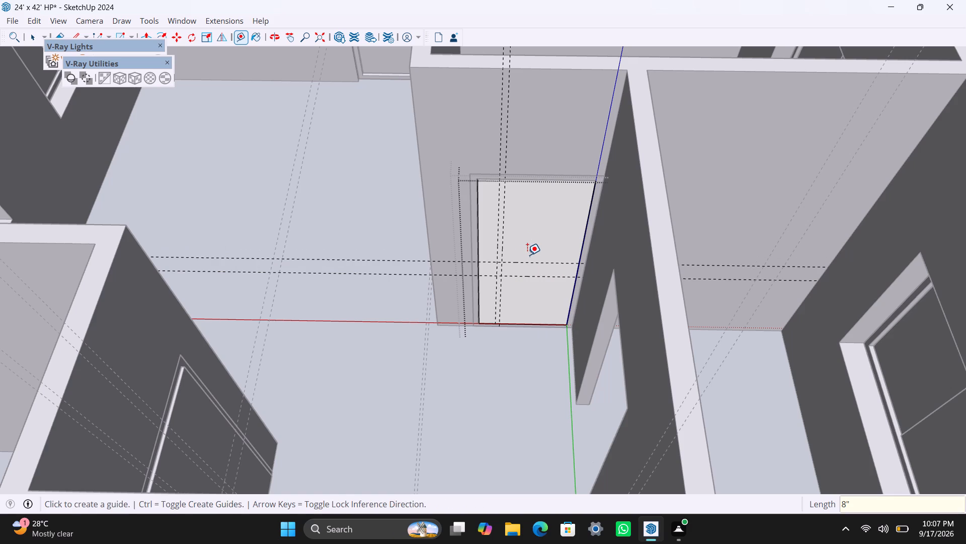
Draw the 8" x 1.5" handle rectangle between the guides on the door panel, group it with its edges, and open the group.
scroll(494, 277, "up", 5)
key("r")
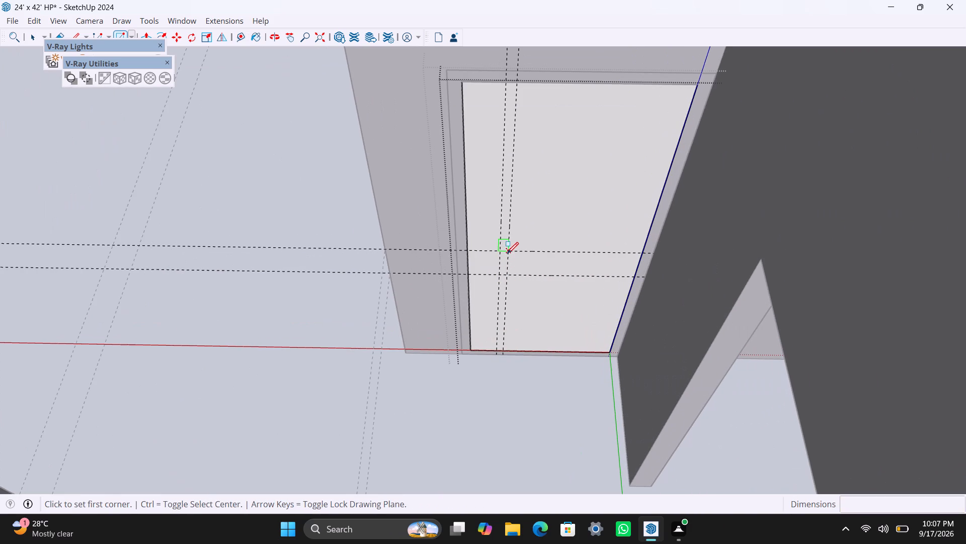
left_click(508, 252)
left_click(498, 277)
key("space")
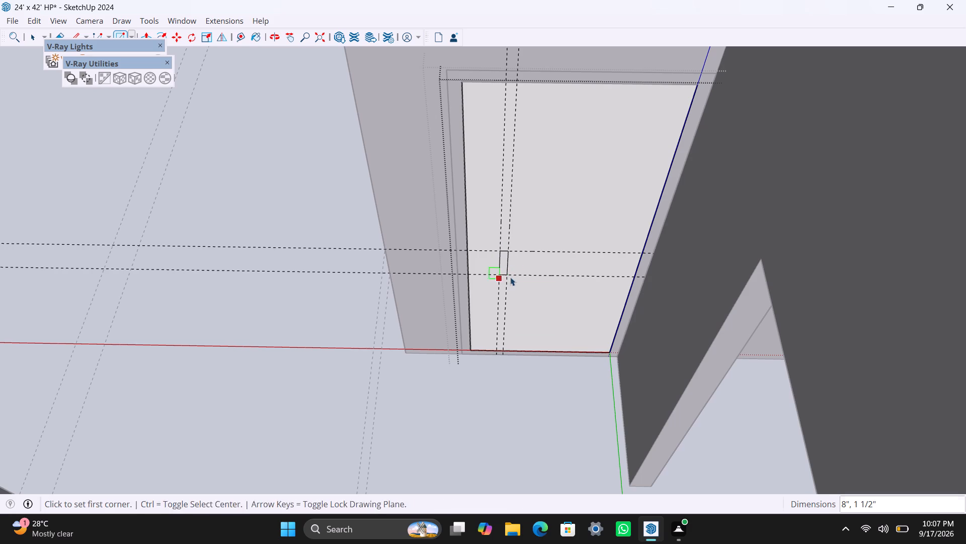
double_click(501, 270)
double_click(502, 263)
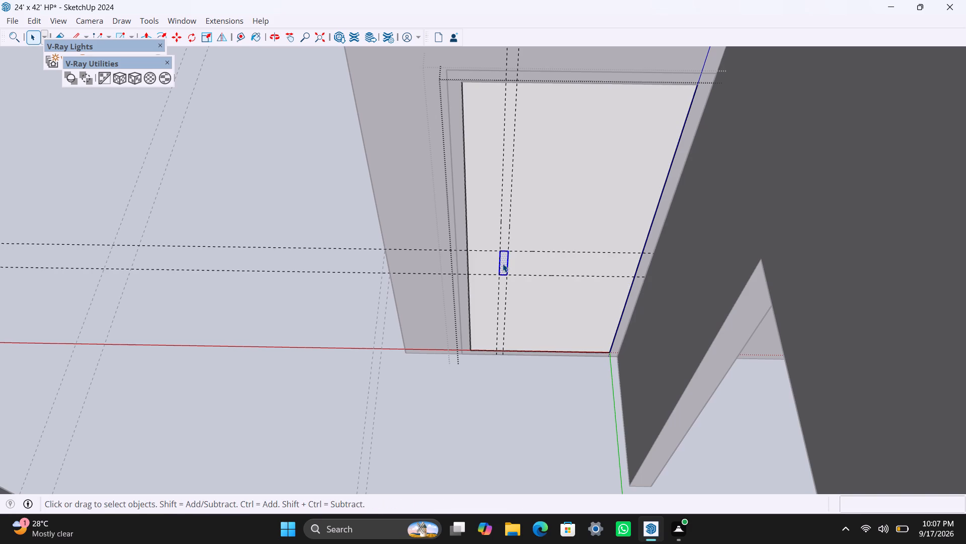
right_click(503, 263)
left_click(558, 111)
scroll(518, 260, "up", 2)
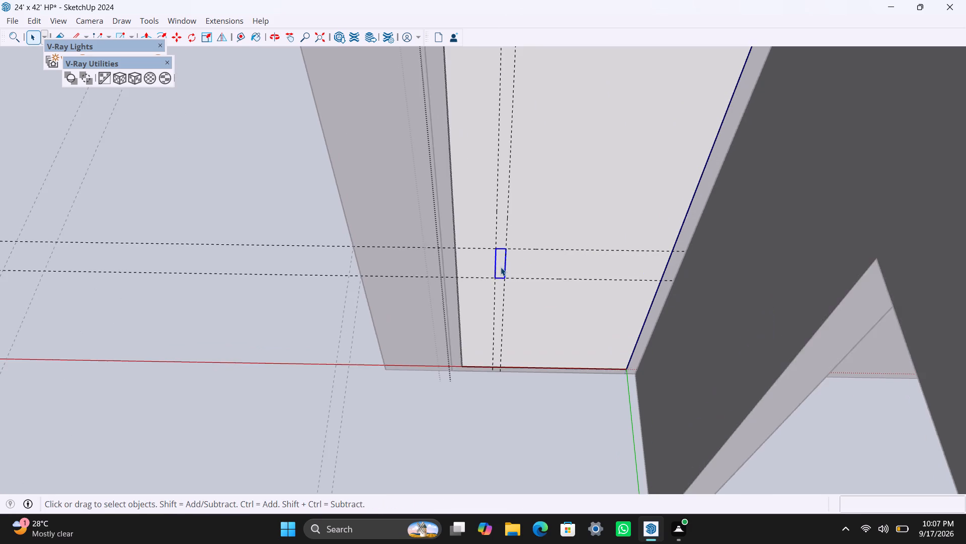
scroll(501, 267, "up", 1)
double_click(500, 261)
Extrude the handle rectangle on the door panel by 0.5".
left_click(500, 261)
scroll(500, 261, "up", 1)
key("p")
left_click(500, 261)
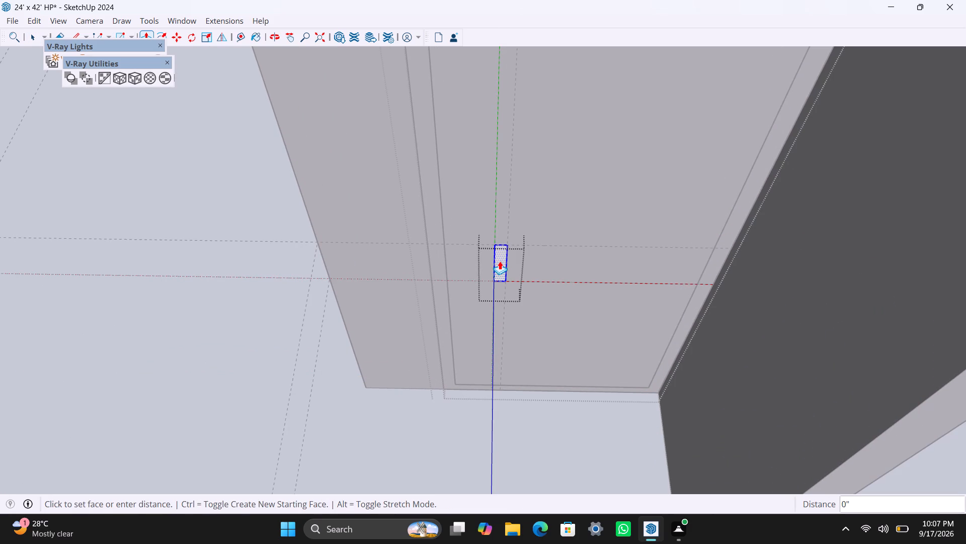
type("0.")
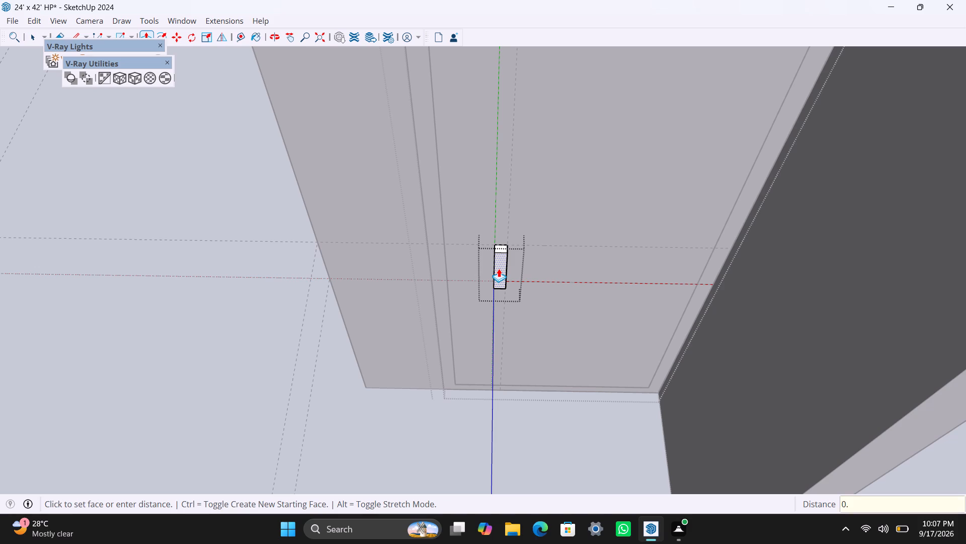
type("5\"")
key("Return")
key("space")
scroll(502, 283, "down", 7)
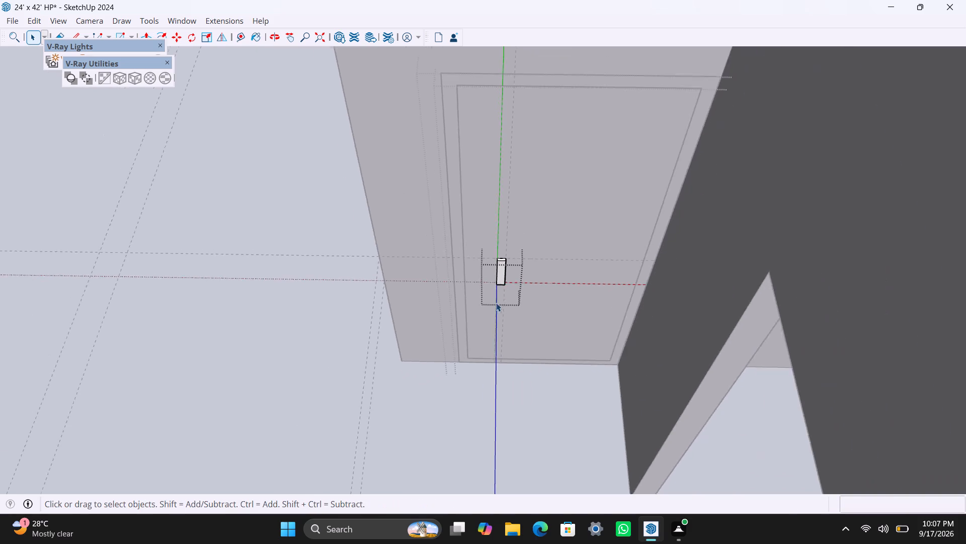
Exit the open groups, delete all guides from the model, and save the file.
scroll(496, 303, "down", 18)
left_click(760, 179)
triple_click(745, 195)
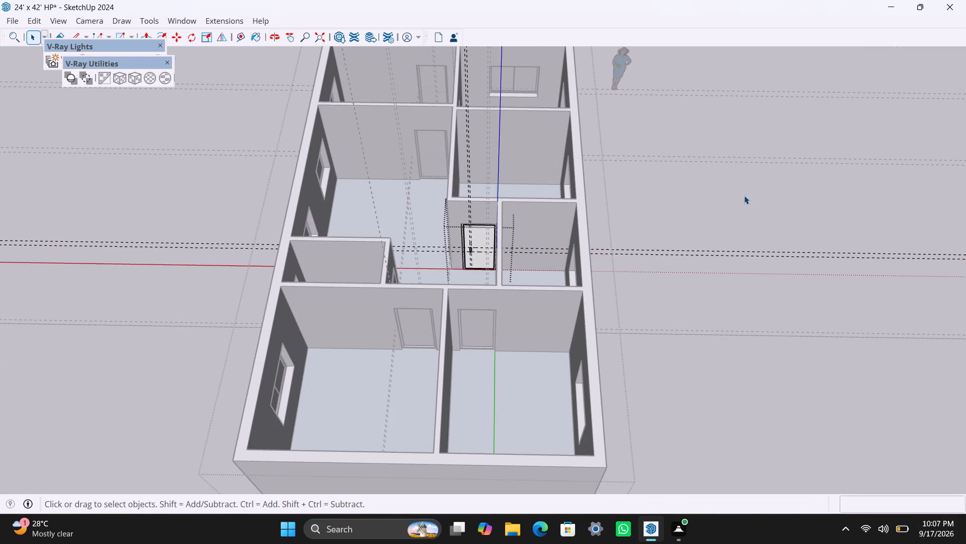
triple_click(744, 195)
scroll(514, 259, "down", 4)
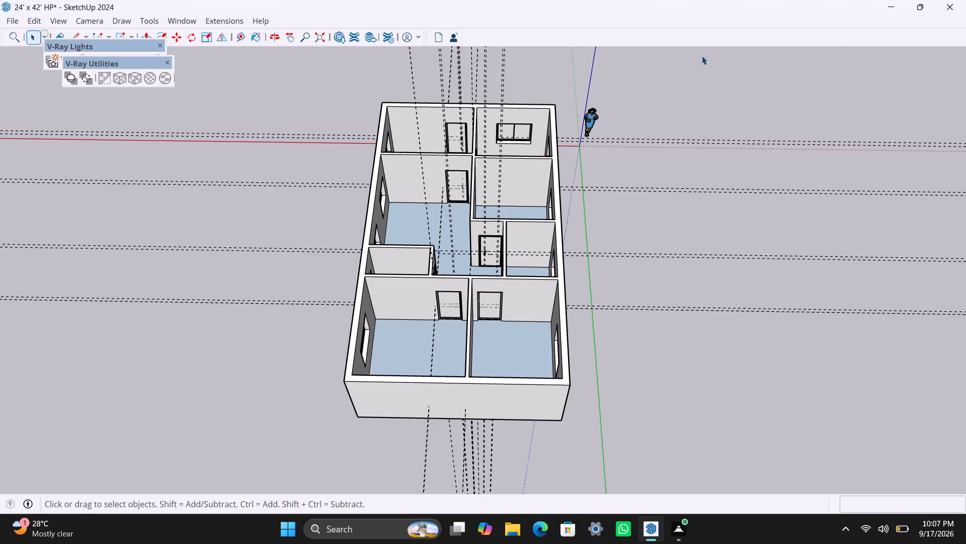
left_click(30, 24)
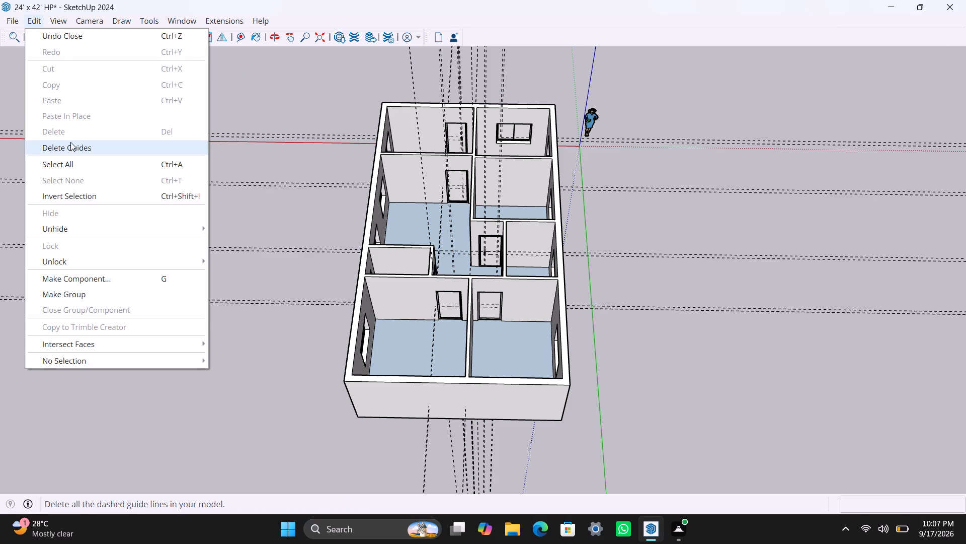
left_click(72, 143)
key("ctrl+s")
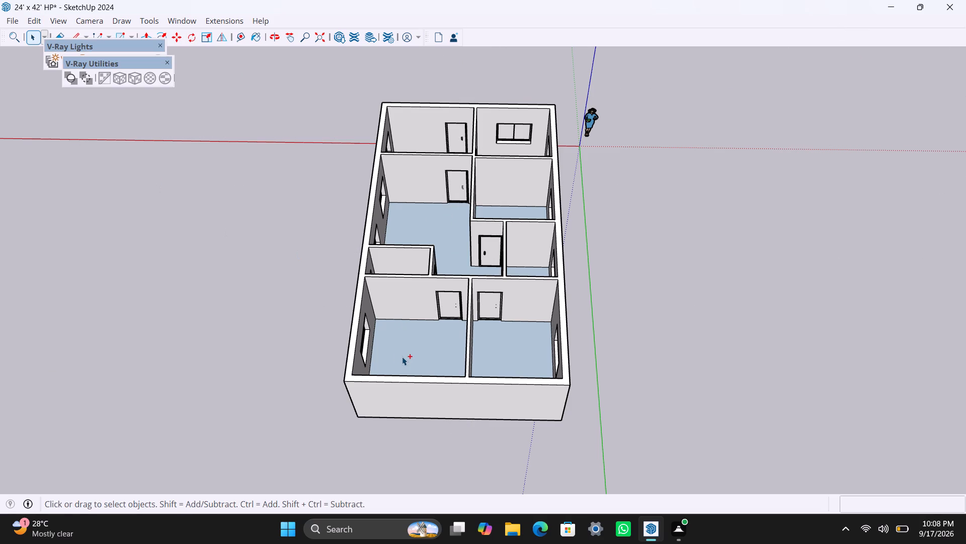
Open the house group and delete the floor faces of the two rear rooms, the central hall, and the middle room beside it.
key("space")
left_click(527, 335)
double_click(521, 344)
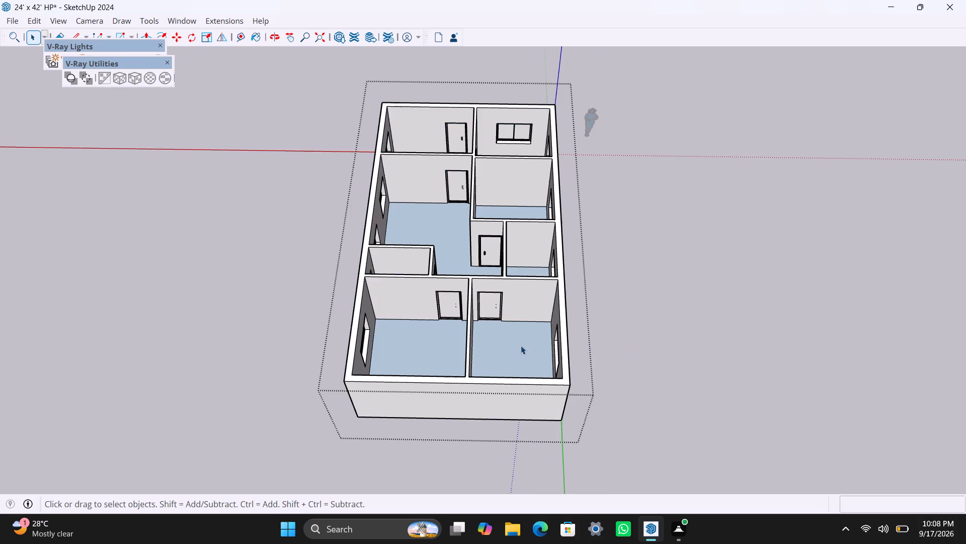
left_click(519, 347)
key("Delete")
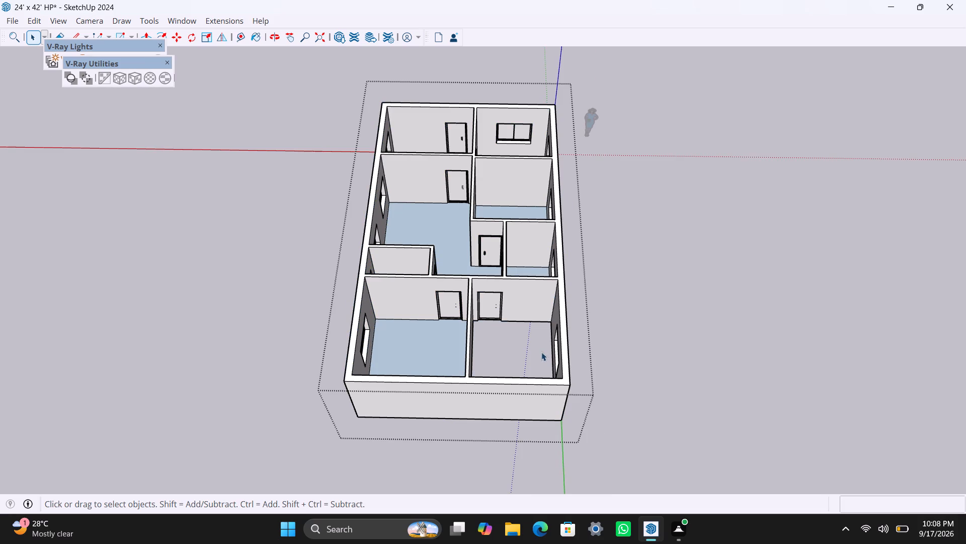
left_click(436, 352)
key("Delete")
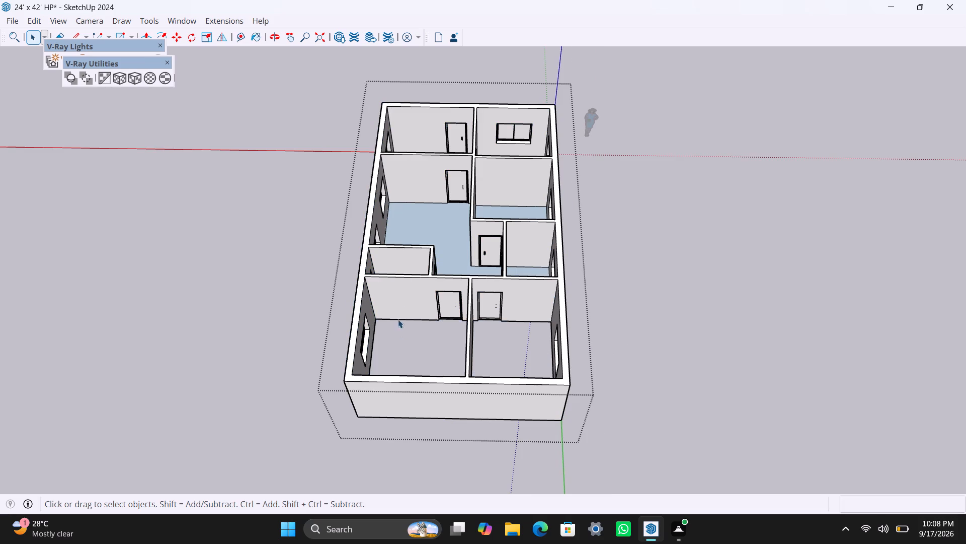
left_click(435, 225)
key("Delete")
left_click(514, 214)
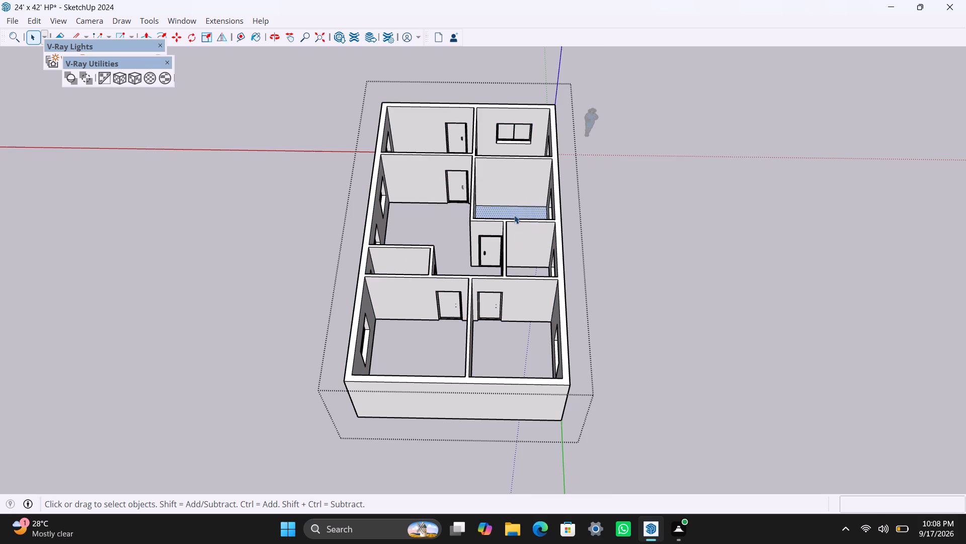
key("Delete")
Delete the remaining floor faces in the two front rooms and the small ventilated room, and exit the house group.
scroll(493, 249, "down", 3)
middle_click_drag(471, 298, 399, 534)
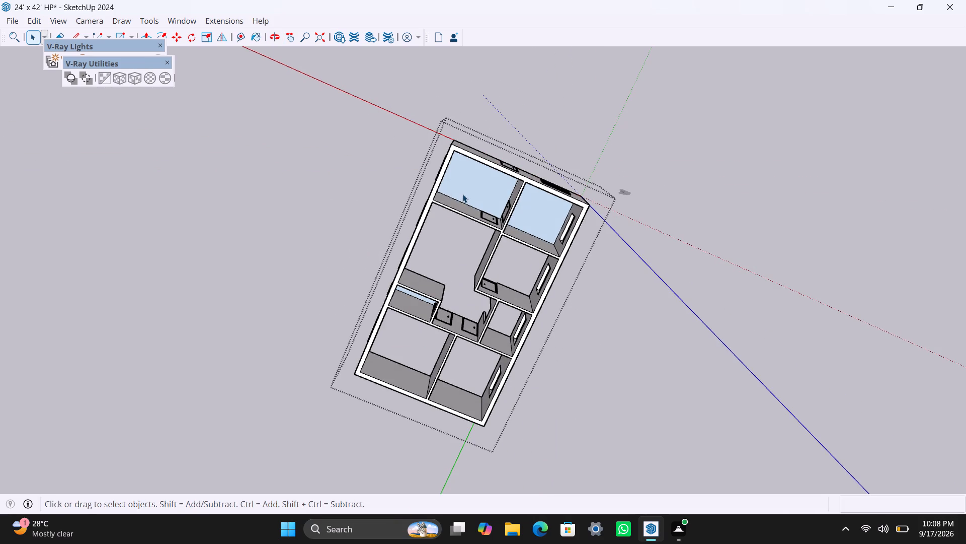
left_click(462, 194)
left_click(525, 215)
key("Delete")
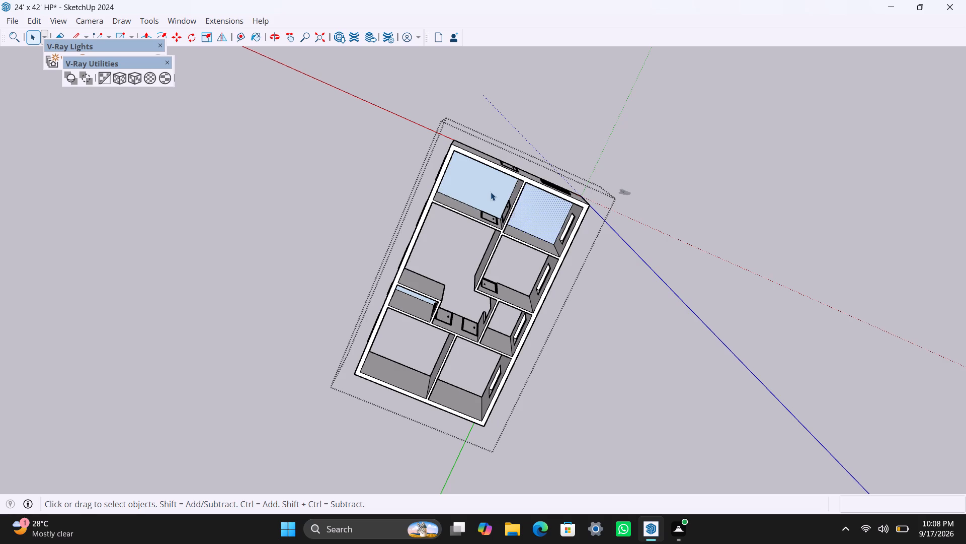
left_click(486, 191)
key("Delete")
left_click(418, 299)
scroll(420, 299, "up", 3)
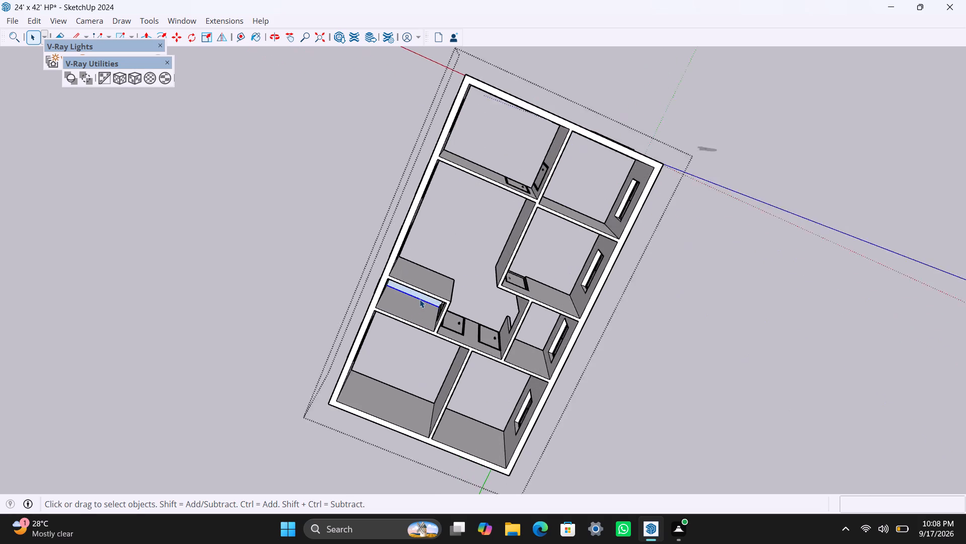
scroll(420, 299, "up", 3)
left_click(422, 296)
key("Delete")
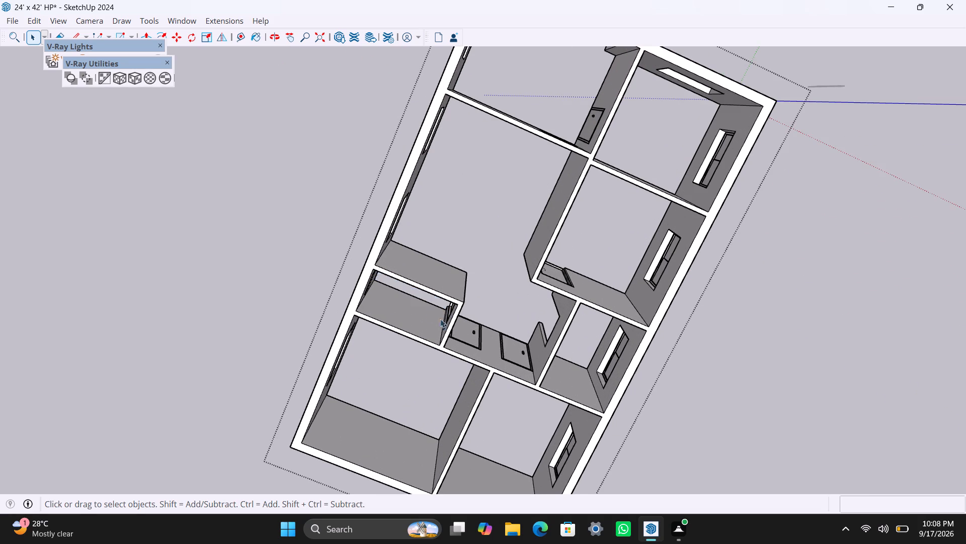
left_click(263, 236)
Examine the house's exterior walls, windows, and doors from several sides.
scroll(359, 284, "down", 5)
middle_click_drag(748, 309, 288, 5)
scroll(288, 0, "down", 1)
scroll(578, 365, "up", 6)
middle_click_drag(610, 411, 172, 318)
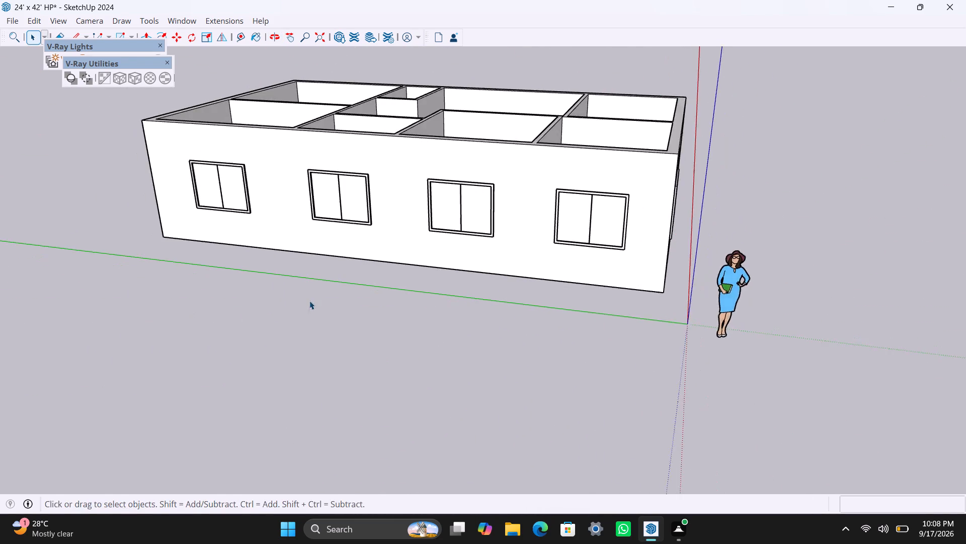
scroll(311, 316, "down", 2)
middle_click_drag(383, 384, 421, 397)
scroll(428, 335, "down", 2)
middle_click_drag(437, 349, 533, 434, "shift")
scroll(423, 365, "up", 3)
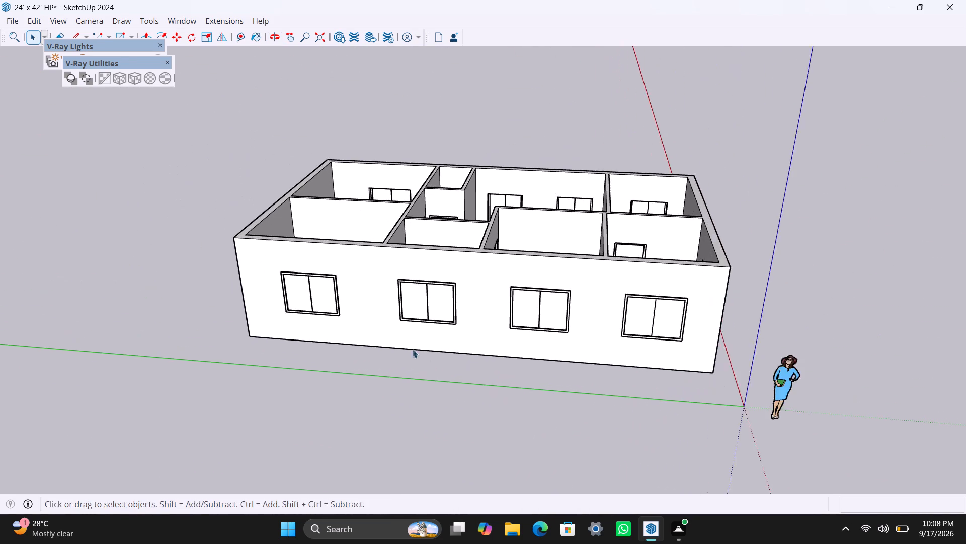
middle_click_drag(403, 343, 421, 534)
scroll(571, 344, "down", 5)
middle_click_drag(768, 359, 229, 243)
scroll(480, 334, "down", 3)
middle_click_drag(539, 369, 562, 301, "shift")
scroll(346, 371, "up", 1)
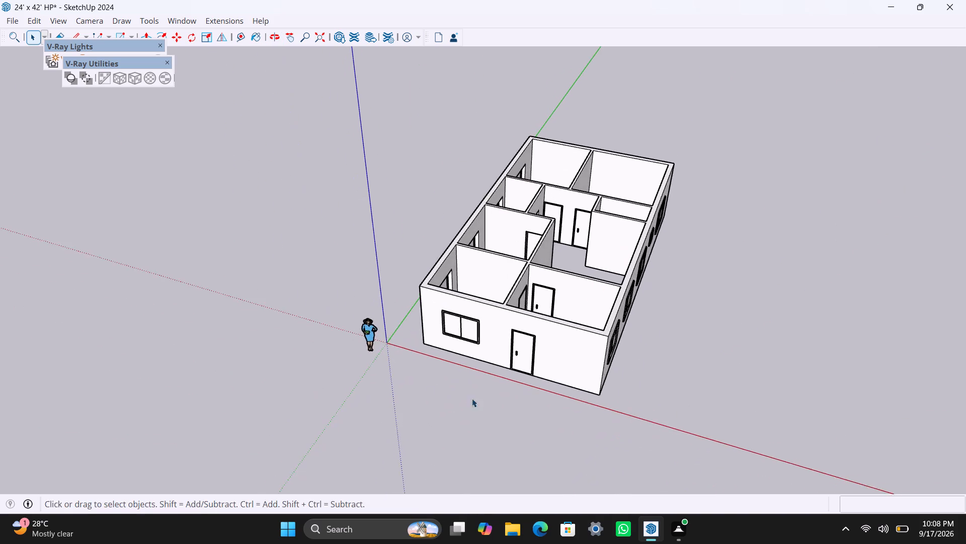
middle_click_drag(515, 410, 569, 427)
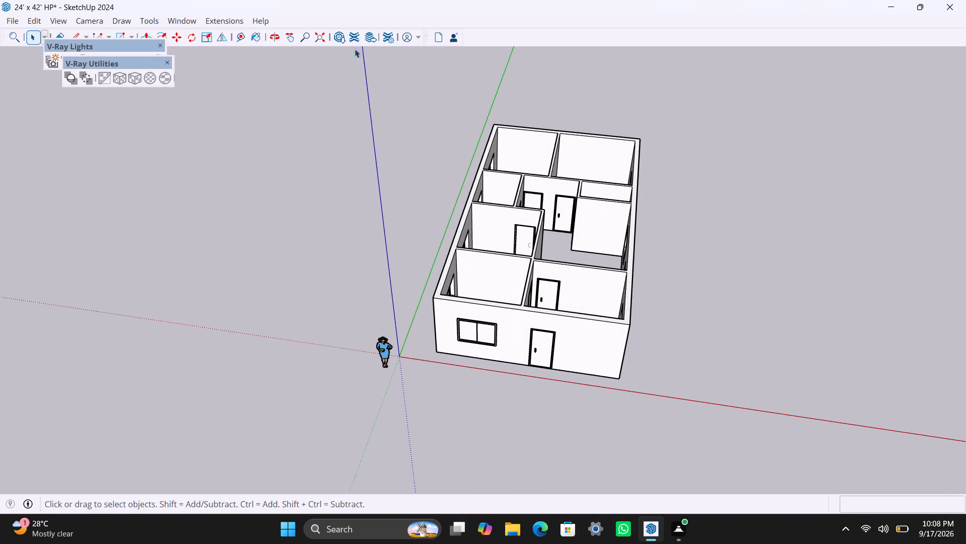
Display the V-Ray for SketchUp toolbar.
right_click(505, 33)
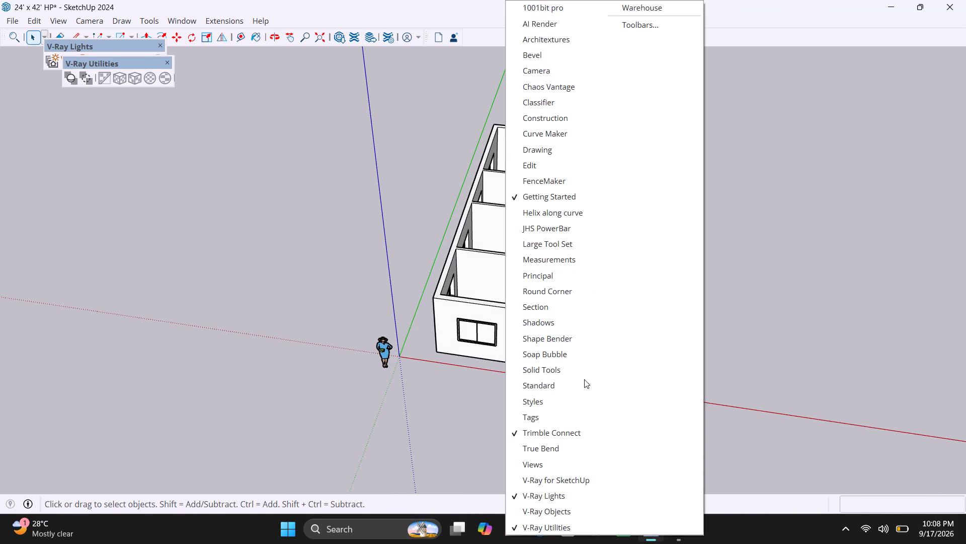
left_click(574, 480)
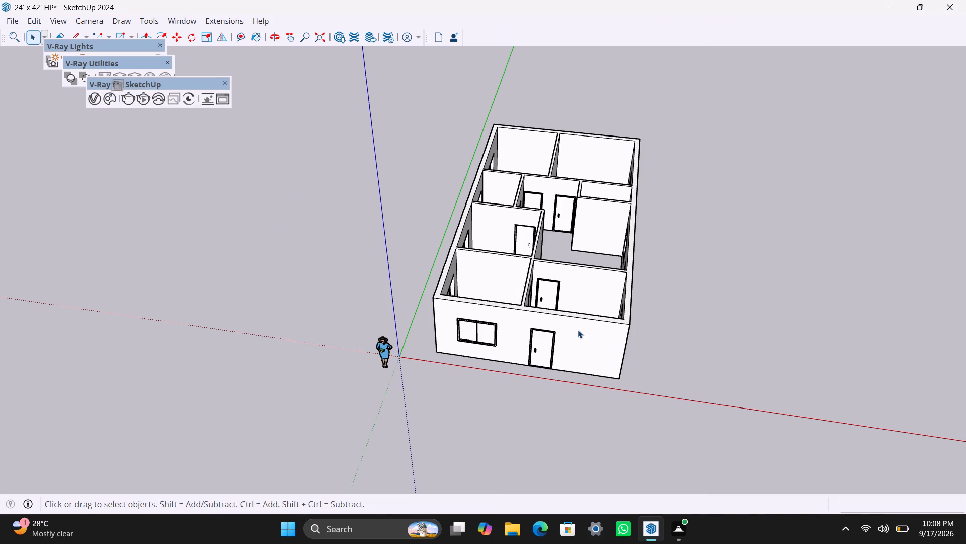
Draw a 42' x 24' rectangle across the wall tops between opposite outer corners, group it with its edges, and open the group.
scroll(586, 335, "up", 2)
left_click(523, 421)
scroll(299, 291, "down", 2)
middle_click_drag(251, 304, 250, 317, "shift")
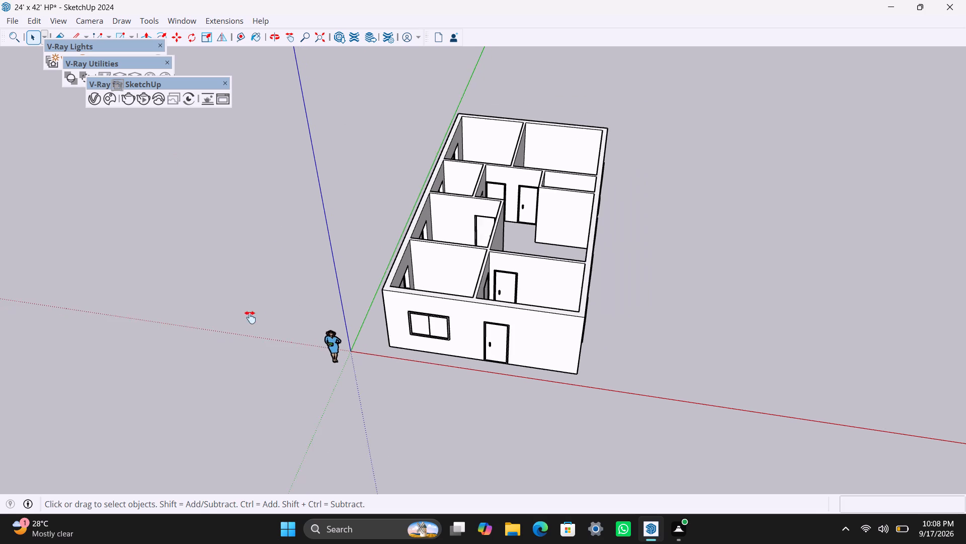
middle_click_drag(250, 317, 275, 358, "shift")
scroll(534, 449, "up", 3)
middle_click_drag(548, 433, 680, 540)
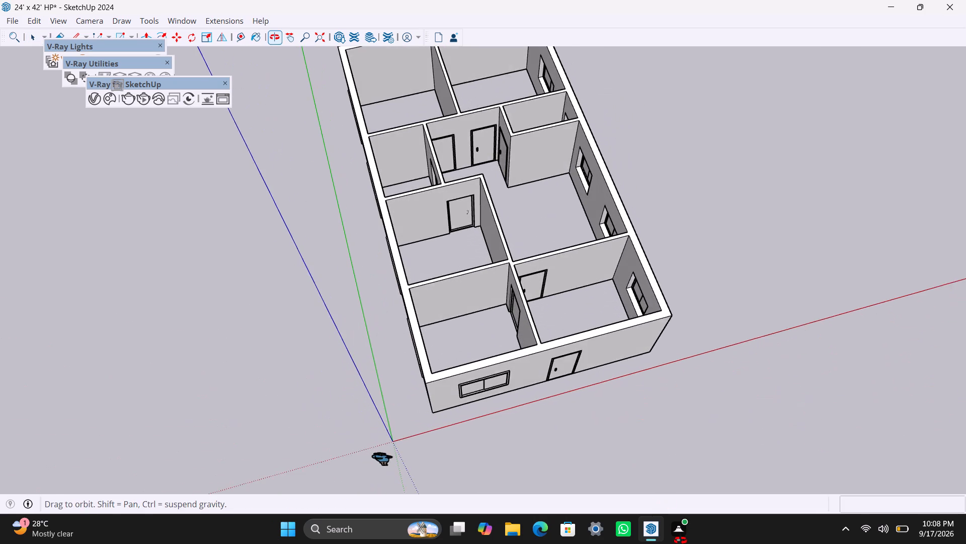
middle_click_drag(680, 540, 677, 538)
scroll(546, 331, "up", 2)
middle_click_drag(579, 313, 481, 253)
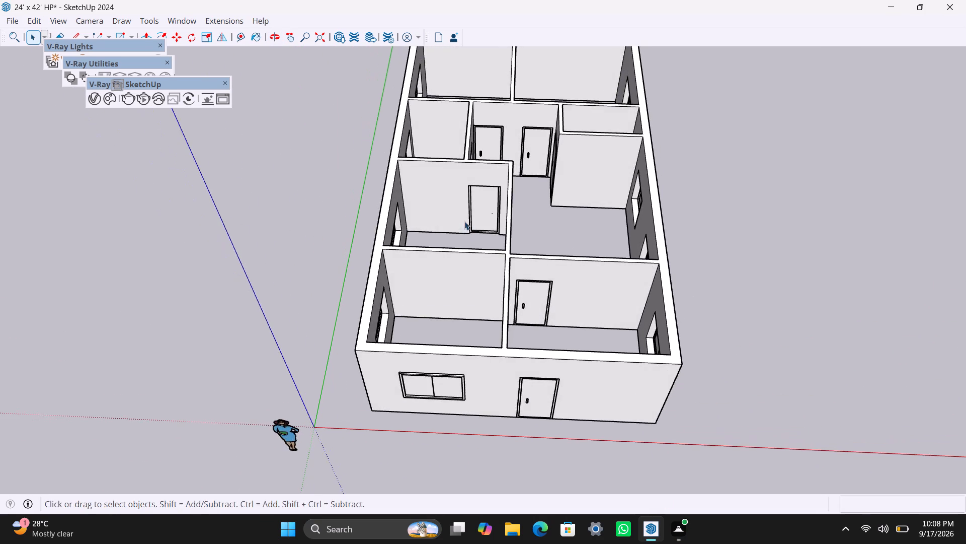
scroll(464, 221, "down", 2)
middle_click_drag(460, 238, 427, 330, "shift")
key("r")
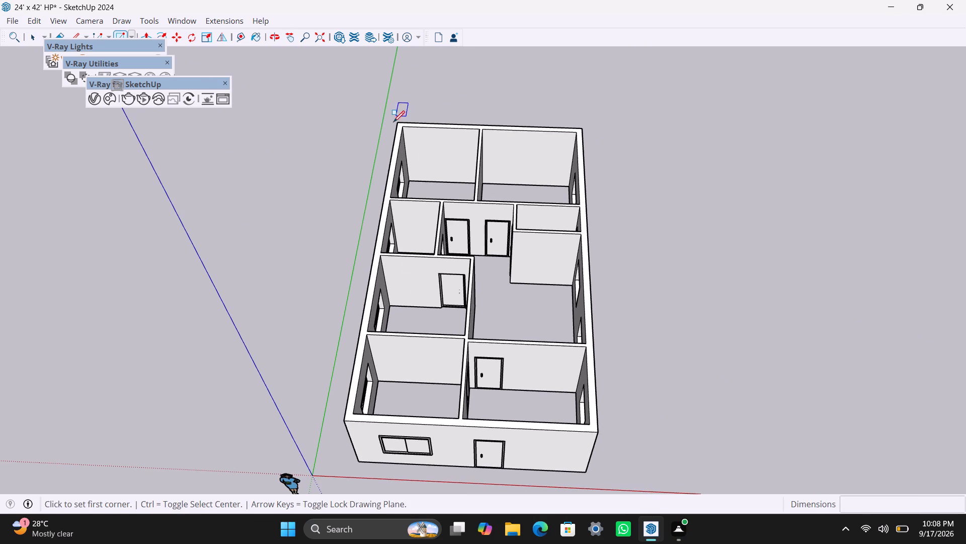
left_click_drag(394, 123, 410, 157)
left_click(597, 430)
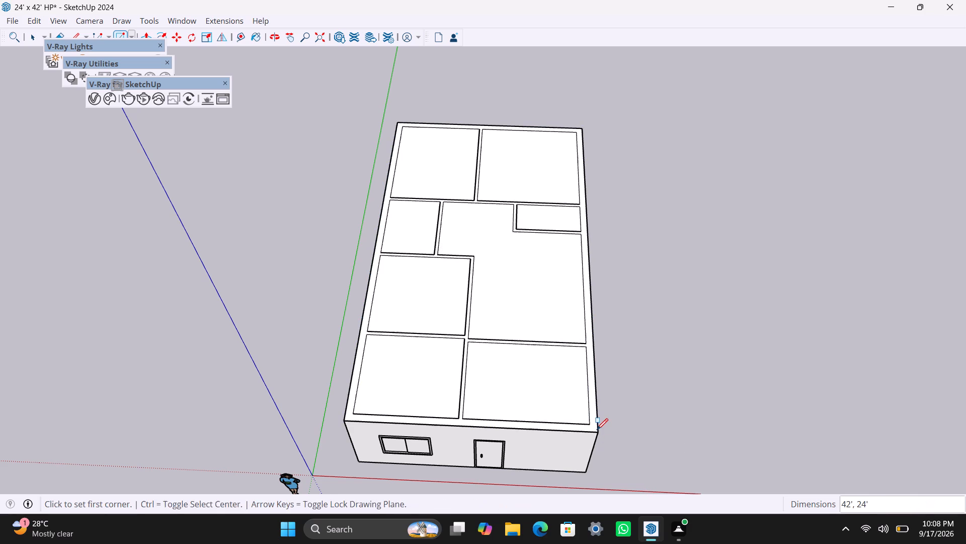
key("space")
double_click(547, 388)
right_click(547, 387)
left_click(610, 226)
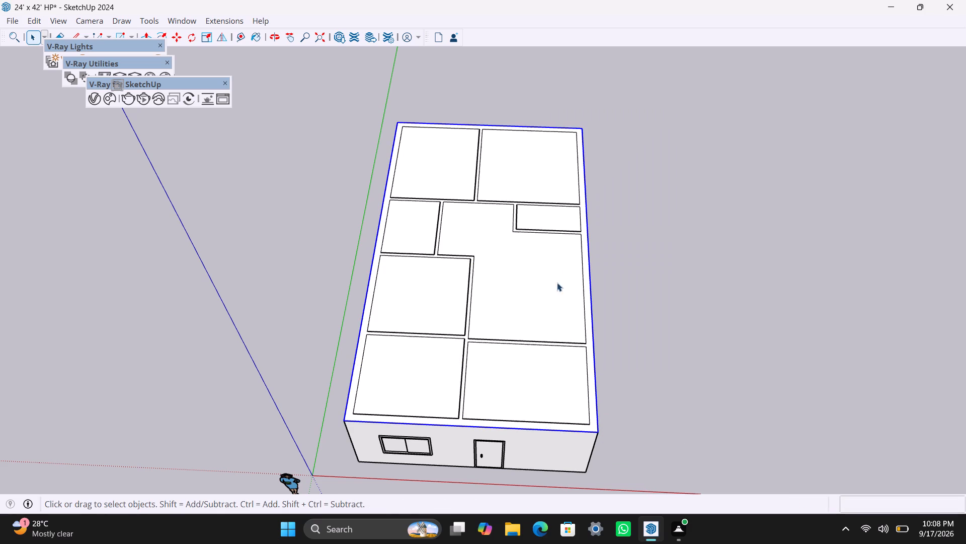
triple_click(543, 331)
Extrude the roof rectangle upward by 6" and exit its group.
key("p")
left_click(545, 330)
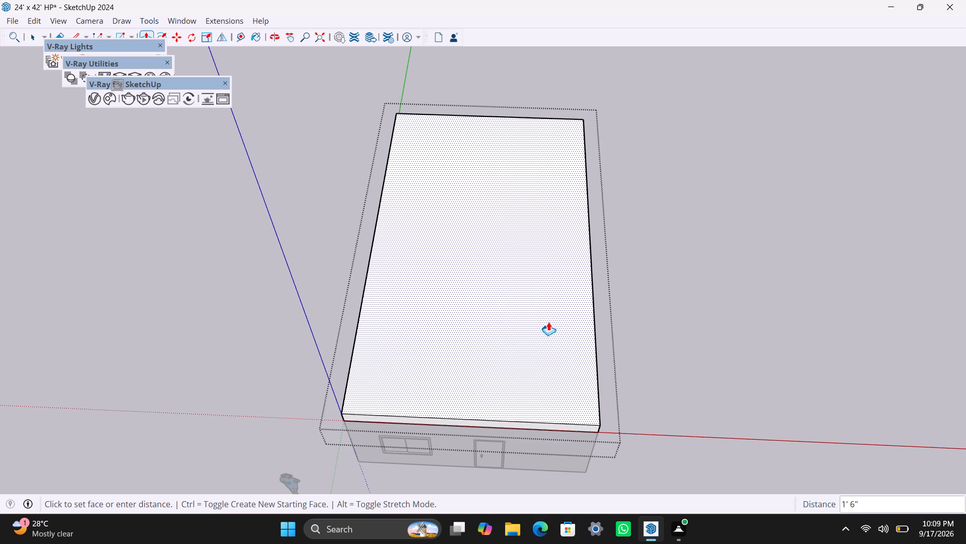
type("6\"")
key("Return")
key("space")
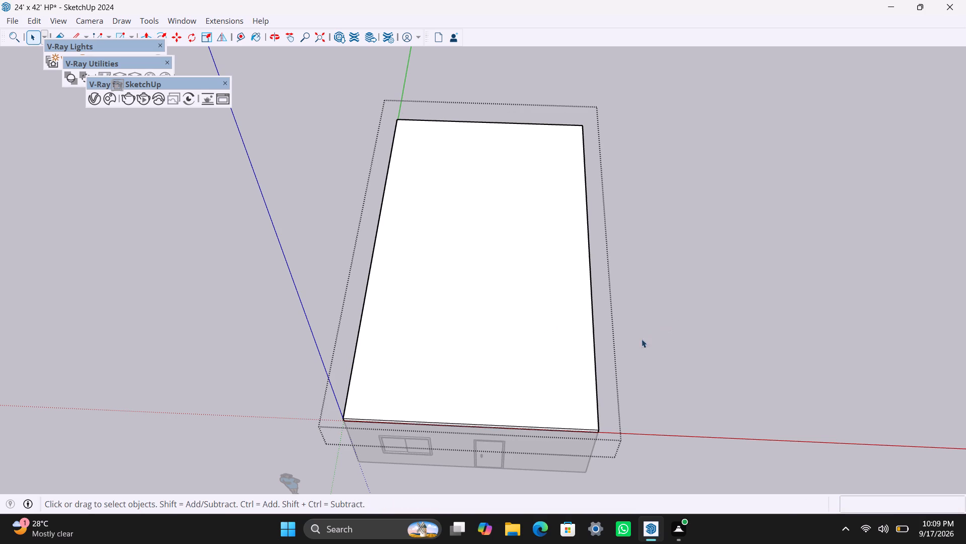
left_click(574, 360)
left_click(751, 360)
Copy the roof slab from its lower front corner straight down to the base of the walls as a floor slab.
scroll(577, 384, "up", 4)
middle_click_drag(576, 414, 512, 298, "shift")
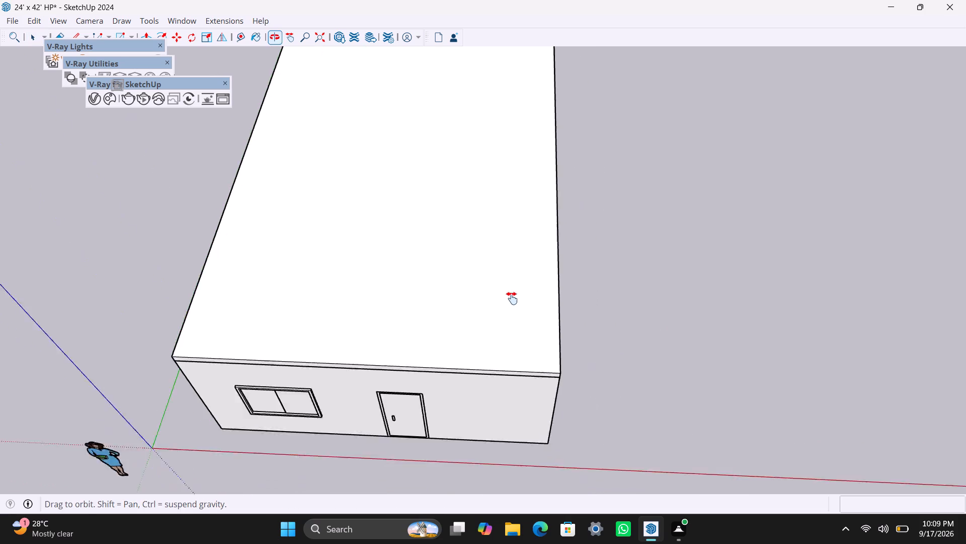
middle_click_drag(512, 298, 510, 291, "shift")
scroll(514, 305, "down", 3)
scroll(502, 316, "up", 2)
left_click(494, 300)
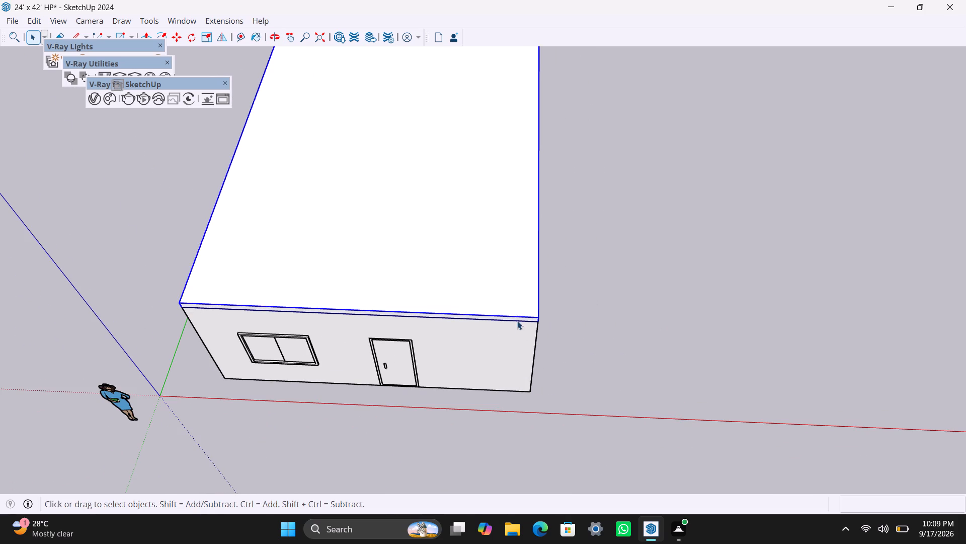
key("m")
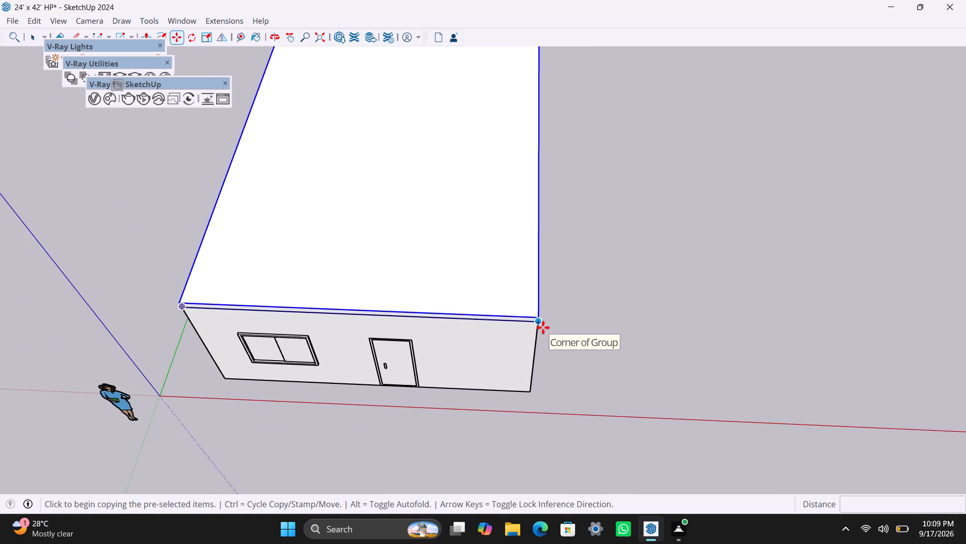
left_click(543, 327)
scroll(535, 408, "up", 2)
middle_click_drag(527, 374, 403, 242)
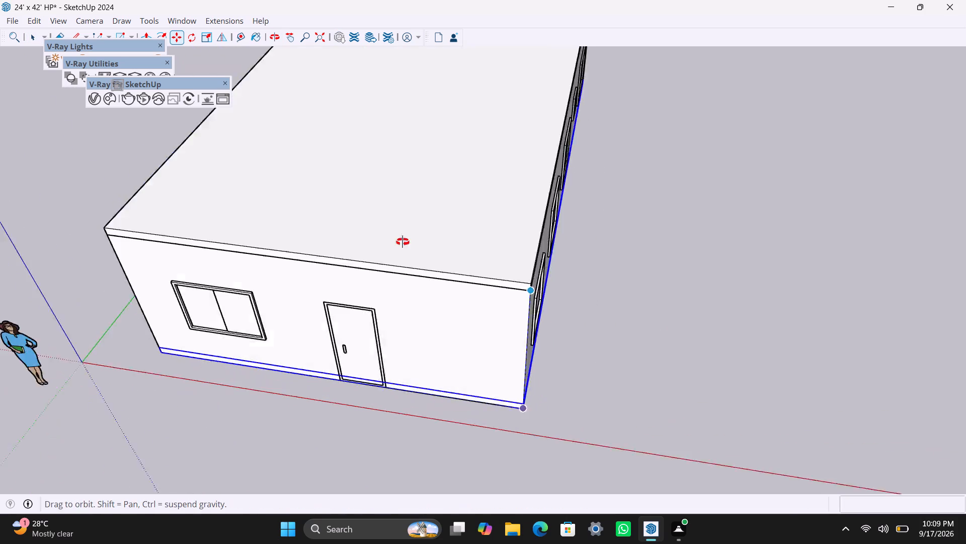
middle_click_drag(403, 242, 335, 178)
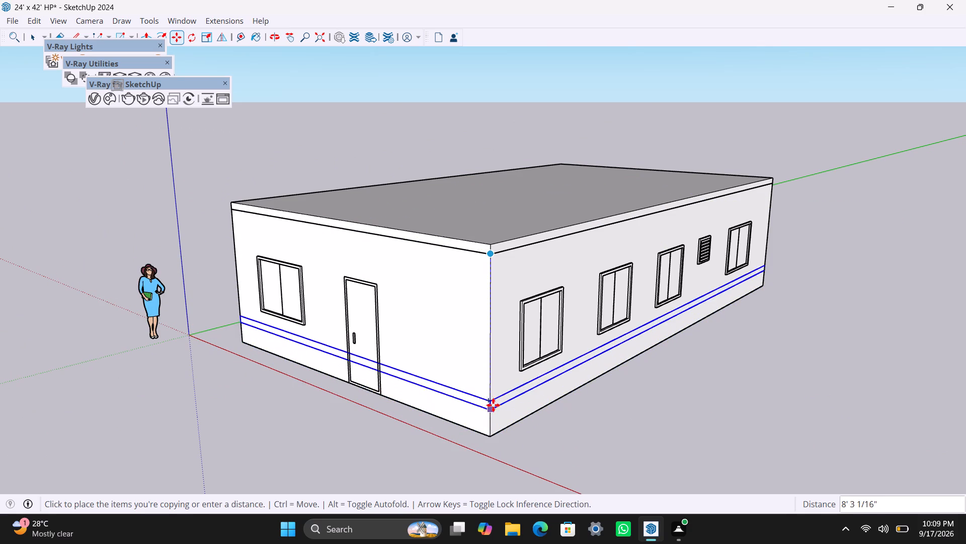
left_click(489, 436)
scroll(489, 436, "up", 5)
left_click_drag(489, 422, 488, 438)
left_click(488, 444)
key("space")
left_click(573, 446)
Move the roof slab sideways off the walls, clear of the house.
scroll(403, 183, "down", 10)
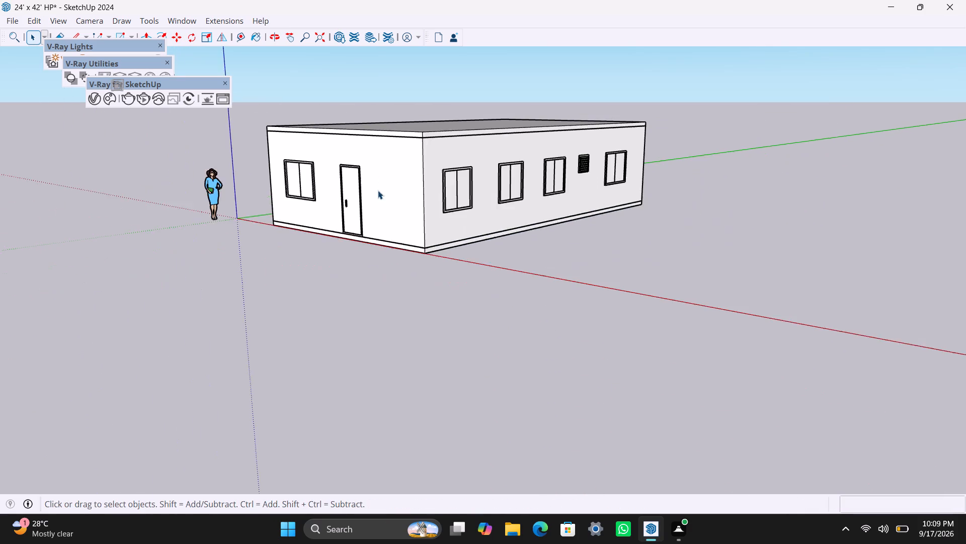
middle_click_drag(398, 220, 624, 340)
left_click(533, 224)
key("m")
left_click(533, 223)
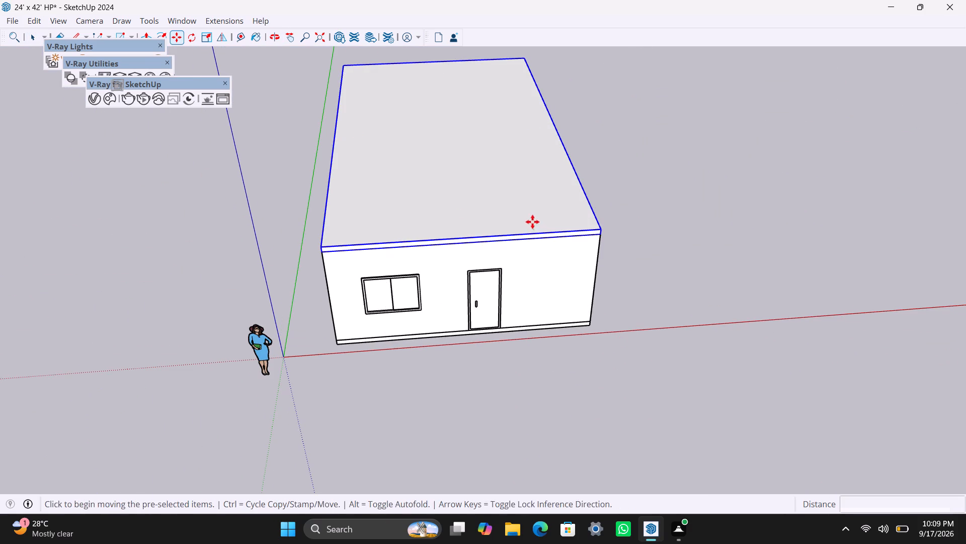
left_click(930, 193)
key("space")
left_click(699, 283)
Examine the uncovered rooms and the new floor slab from above.
scroll(544, 217, "down", 4)
middle_click_drag(460, 291, 884, 425)
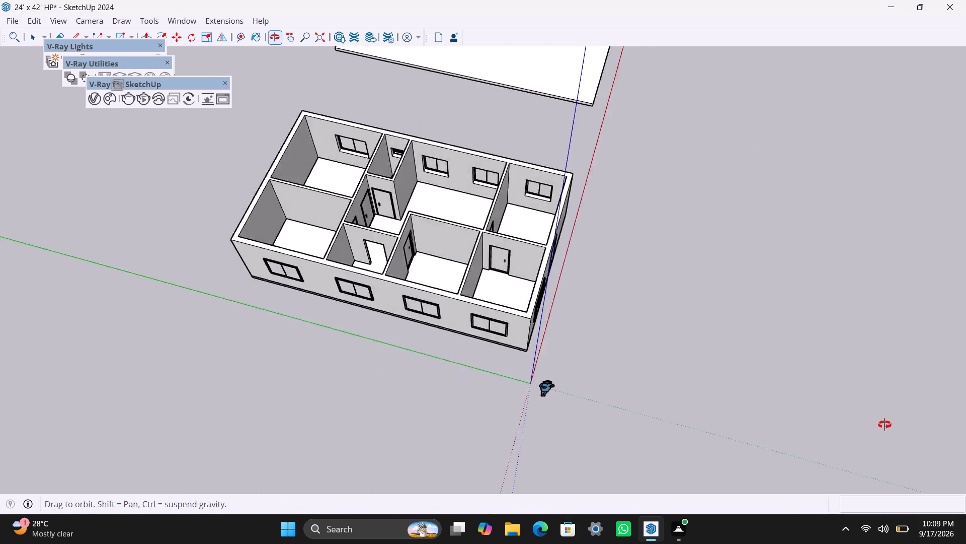
middle_click_drag(884, 425, 866, 407)
scroll(602, 256, "up", 2)
middle_click_drag(463, 260, 478, 391)
scroll(488, 236, "up", 3)
middle_click_drag(487, 208, 452, 202, "shift")
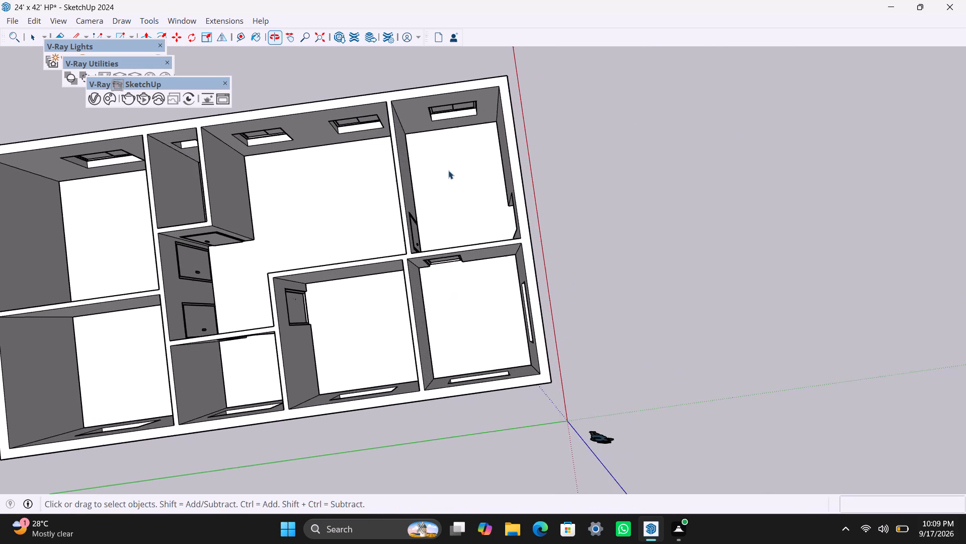
Examine the uncovered rooms from several sides, finishing above the front room that has the exterior door.
scroll(448, 170, "up", 1)
middle_click_drag(499, 321, 482, 352)
scroll(409, 208, "up", 2)
middle_click_drag(385, 157, 494, 110)
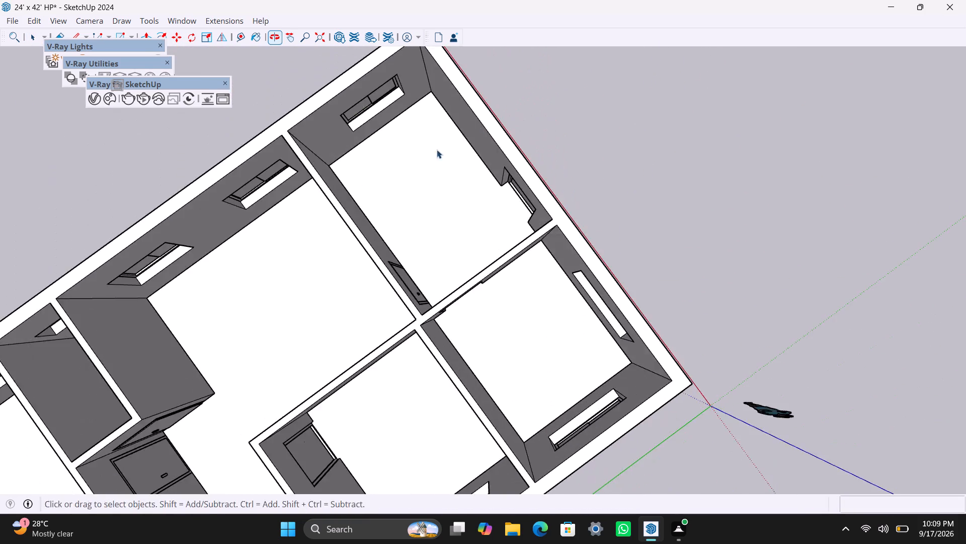
scroll(390, 285, "down", 3)
middle_click_drag(560, 327, 814, 12)
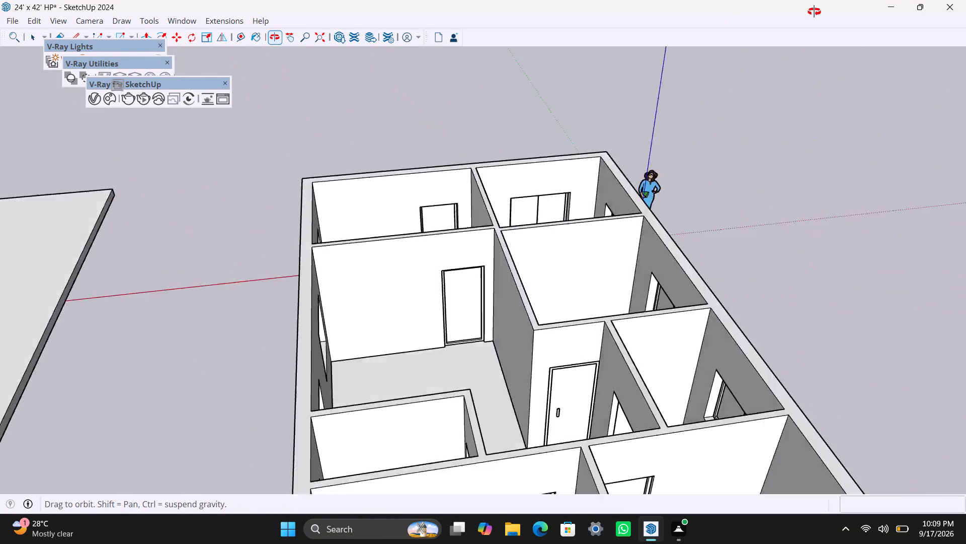
middle_click_drag(814, 12, 964, 231)
scroll(240, 289, "up", 3)
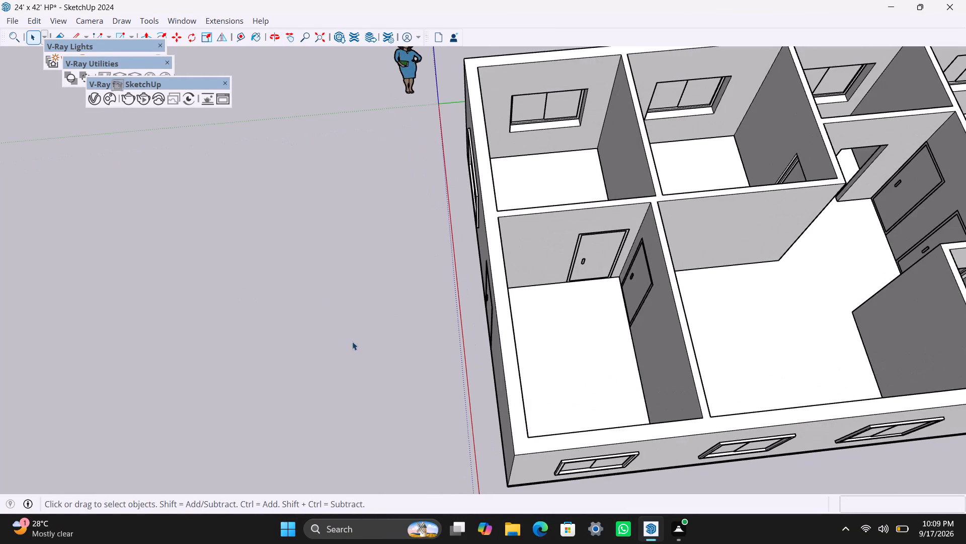
middle_click_drag(353, 343, 884, 404)
middle_click_drag(628, 247, 490, 278)
scroll(585, 150, "up", 2)
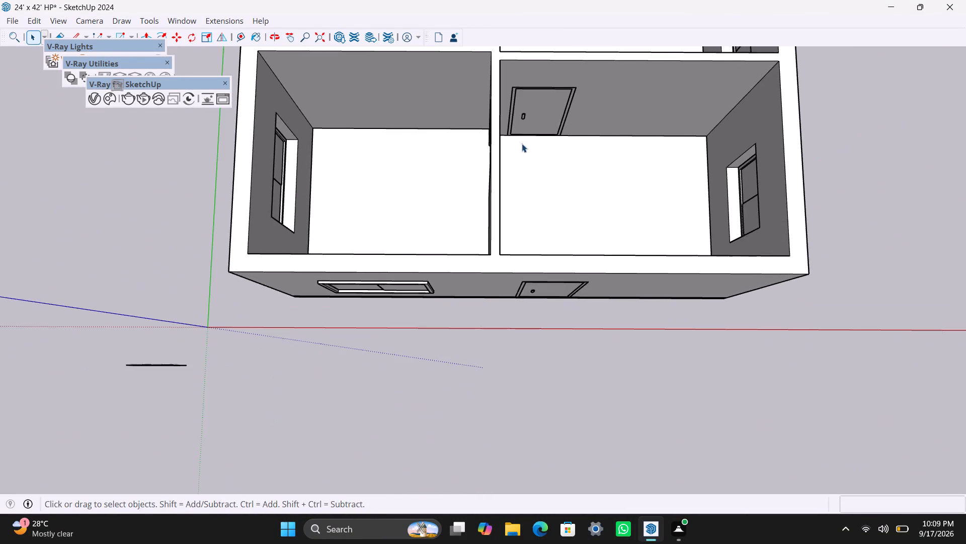
middle_click_drag(520, 152, 458, 343, "shift")
scroll(497, 361, "up", 2)
middle_click_drag(498, 355, 500, 266)
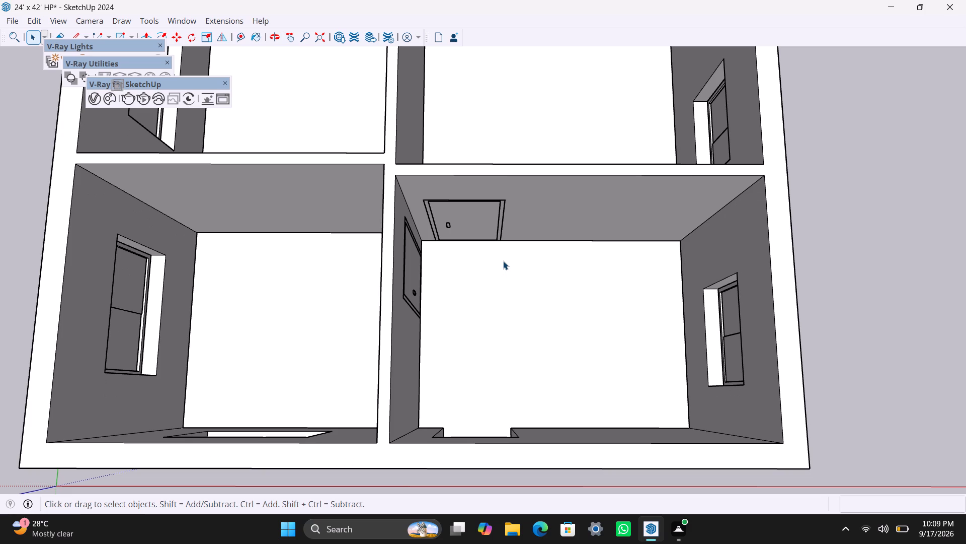
scroll(464, 391, "down", 3)
middle_click_drag(466, 376, 447, 371)
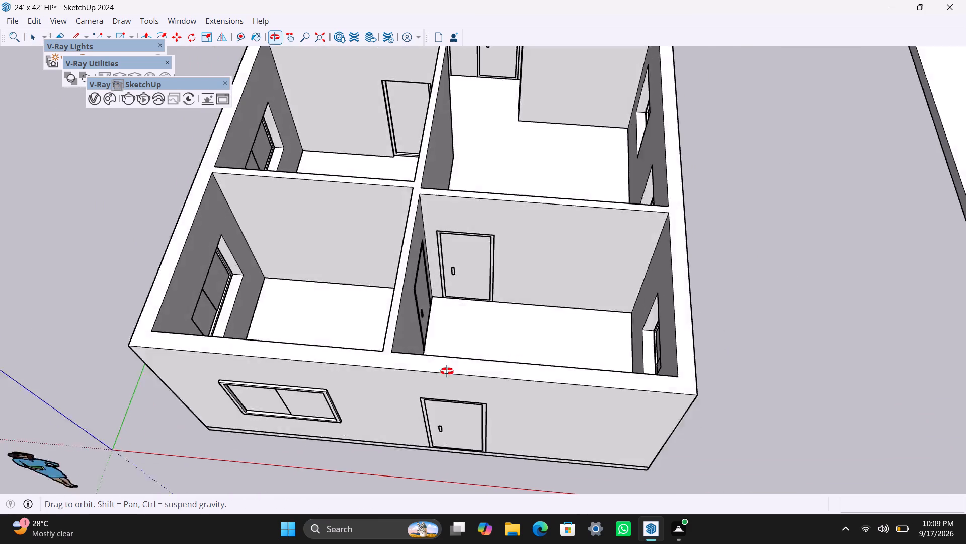
middle_click_drag(447, 371, 457, 405)
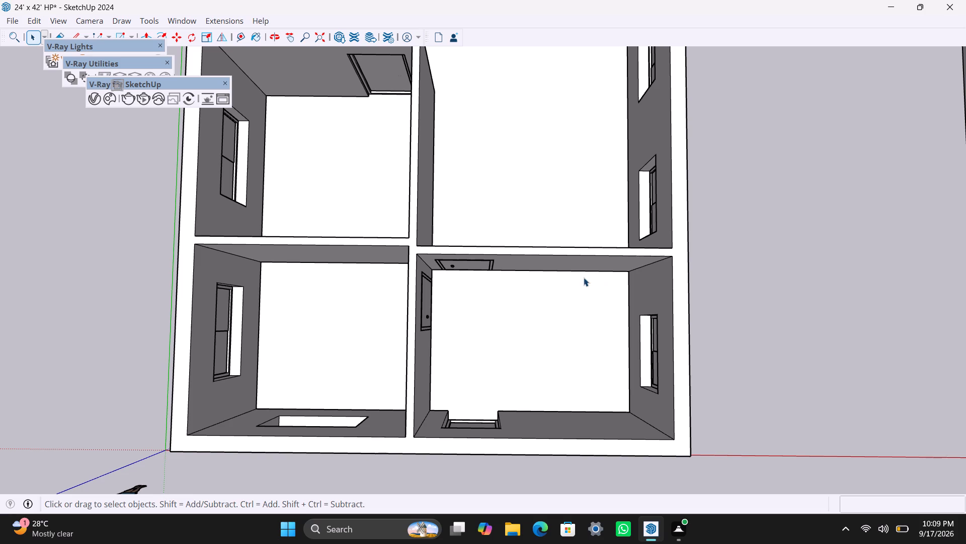
Place floor guides 3' in from the rear partition and 3' in from the front wall of the exterior-door room.
double_click(572, 293)
left_click(755, 291)
key("t")
left_click(557, 273)
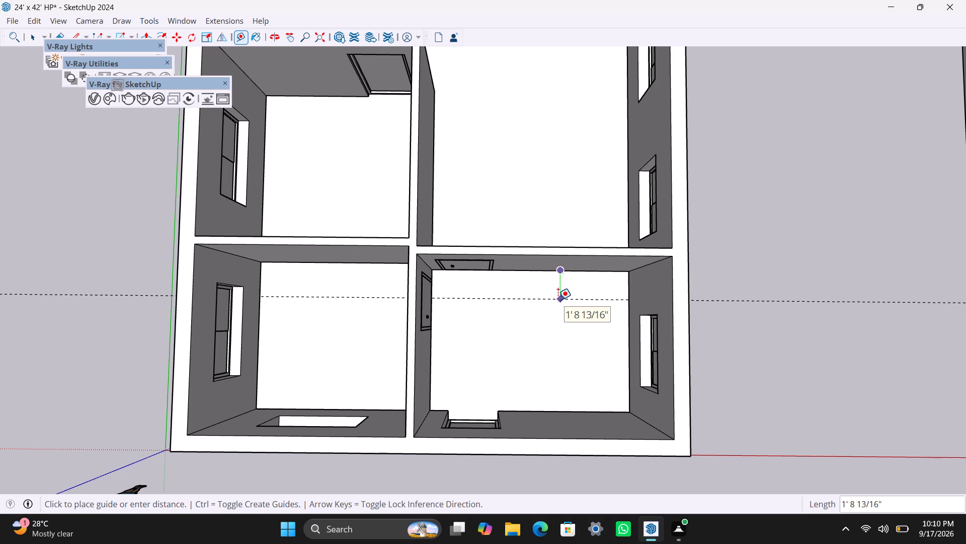
type("3'")
key("Return")
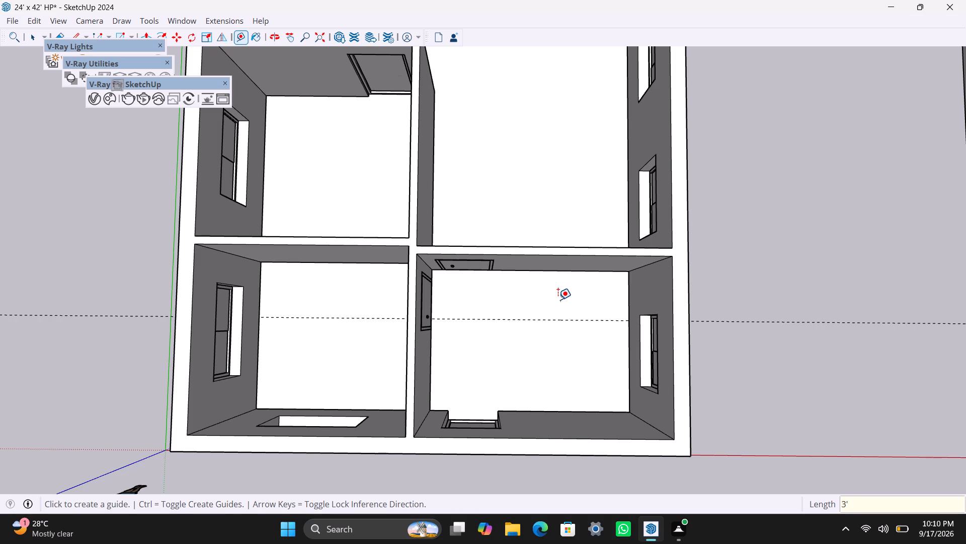
left_click(596, 413)
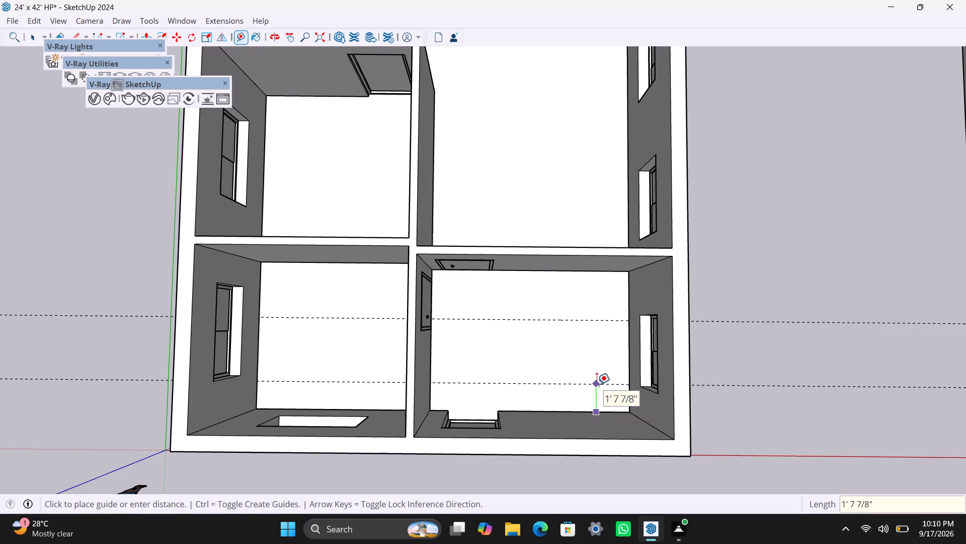
key("3")
key("apostrophe")
key("Return")
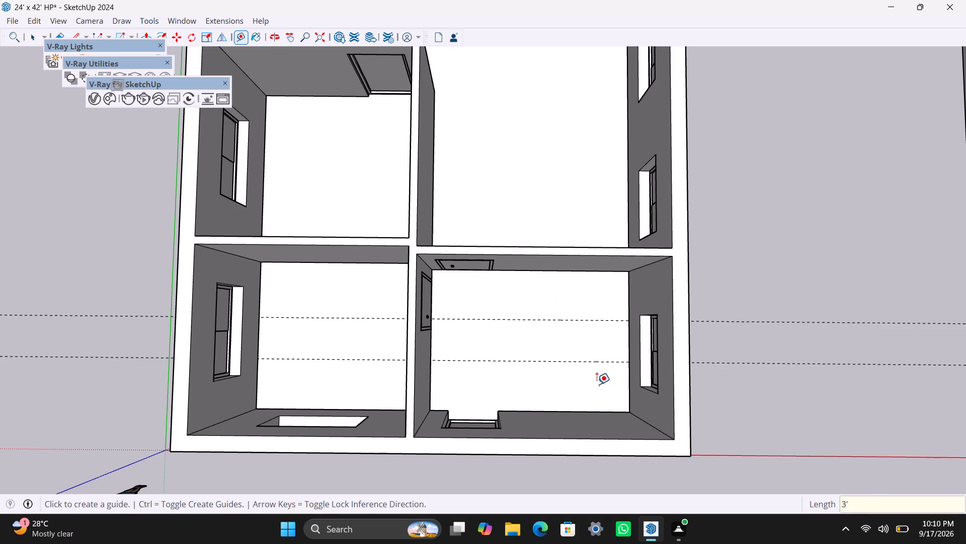
Place floor guides 3' and 7'2" in from the outer side wall with the window in the same room.
left_click(632, 343)
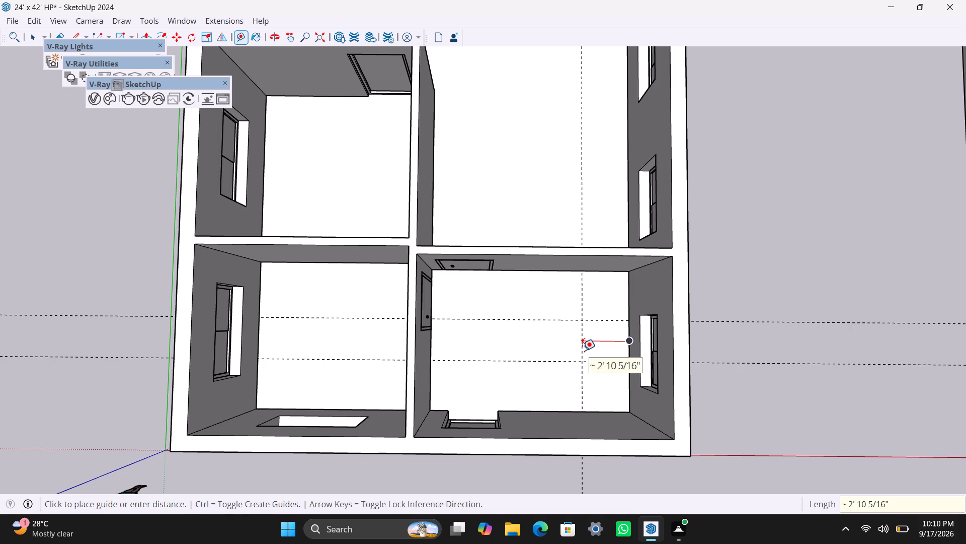
type("3'")
key("Return")
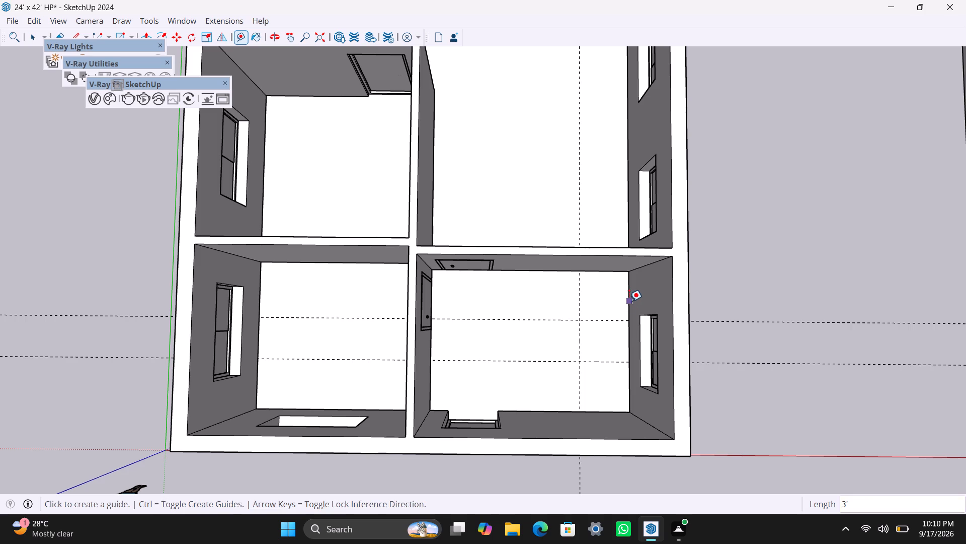
left_click_drag(629, 301, 615, 301)
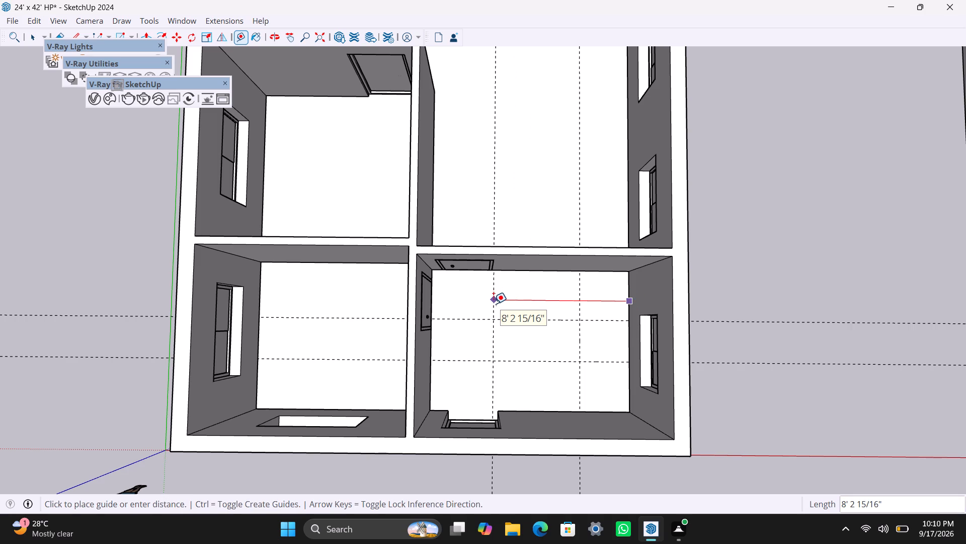
type("7'2\"")
key("Return")
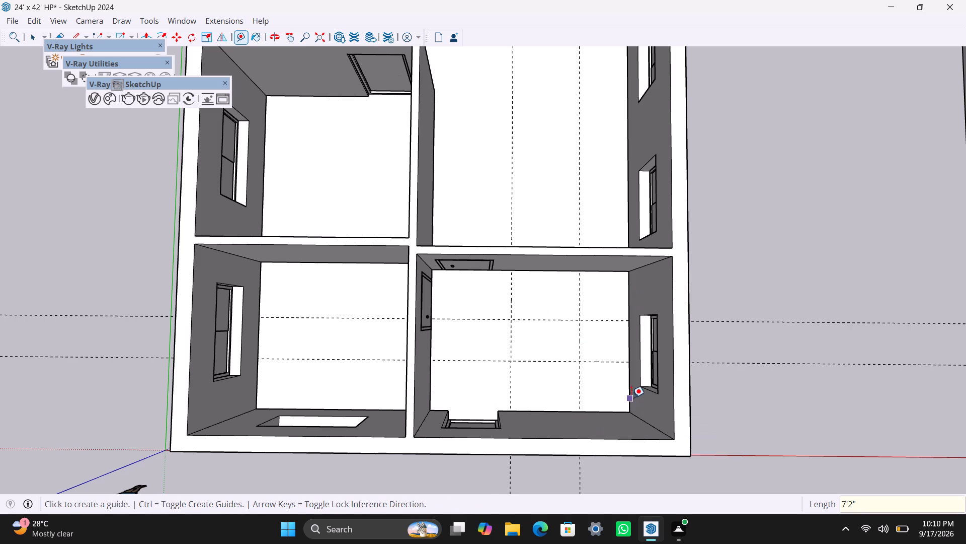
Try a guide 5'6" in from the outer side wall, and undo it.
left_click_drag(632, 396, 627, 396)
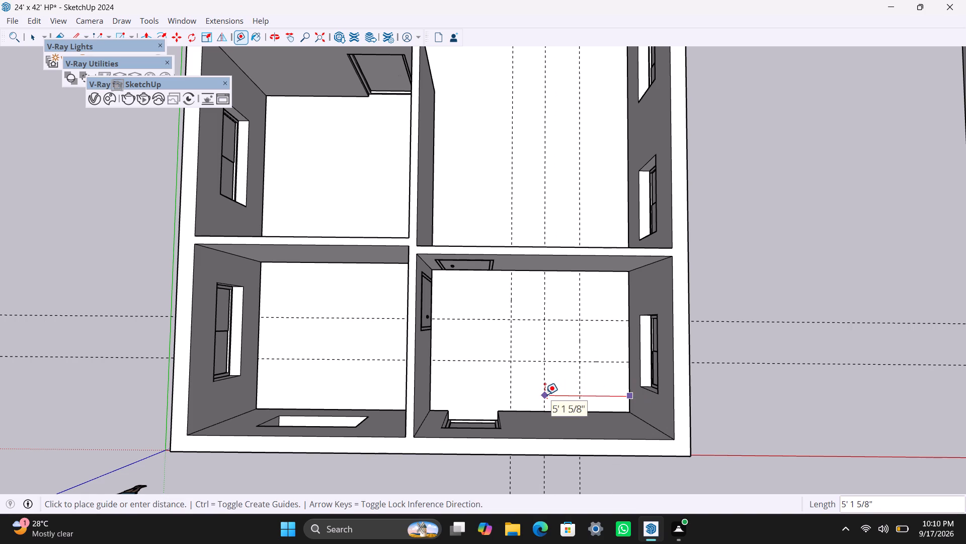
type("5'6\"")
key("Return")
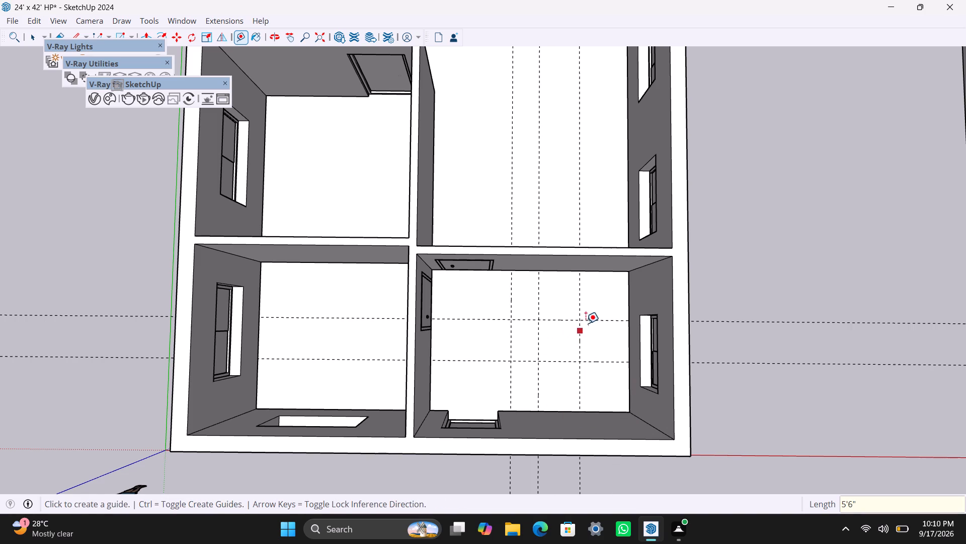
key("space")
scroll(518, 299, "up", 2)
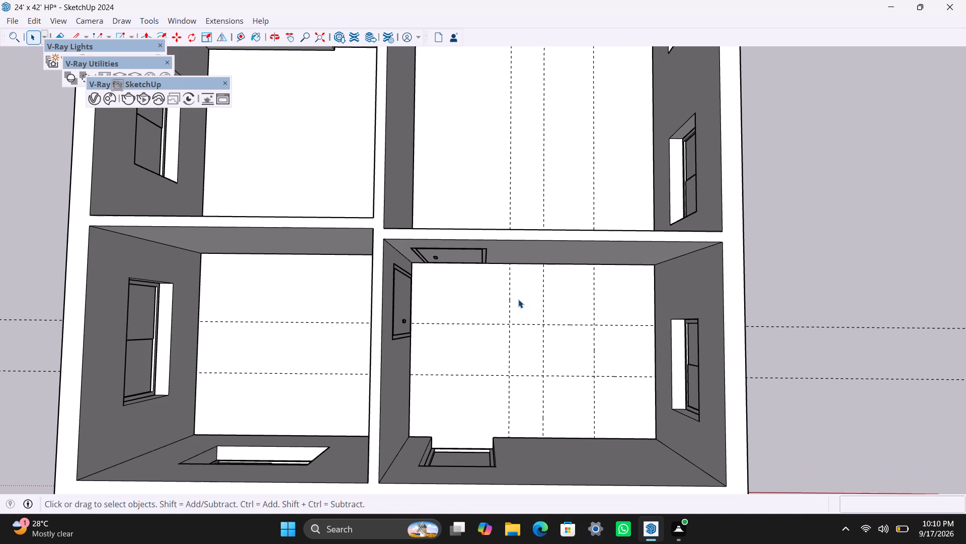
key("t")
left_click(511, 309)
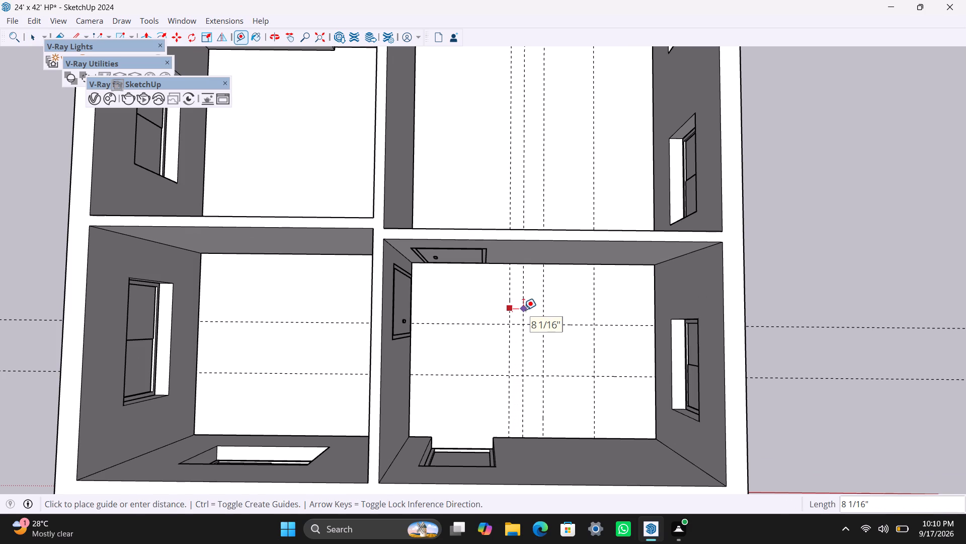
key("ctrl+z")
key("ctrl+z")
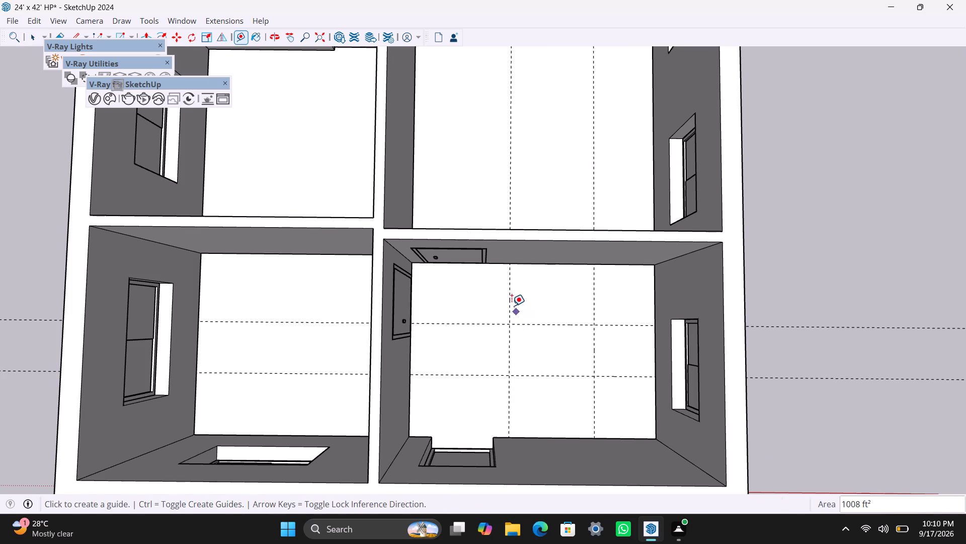
Add three successive guides spaced 9" apart, starting from the 7'2" guide and stepping toward the outer side wall.
left_click_drag(509, 305, 525, 310)
type("9\"")
key("Return")
left_click(524, 297)
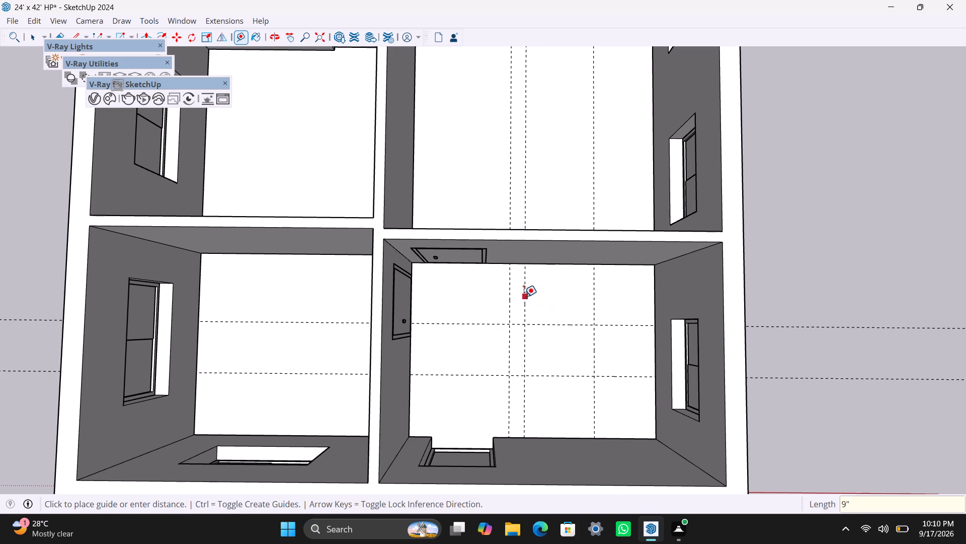
type("9\"")
key("Return")
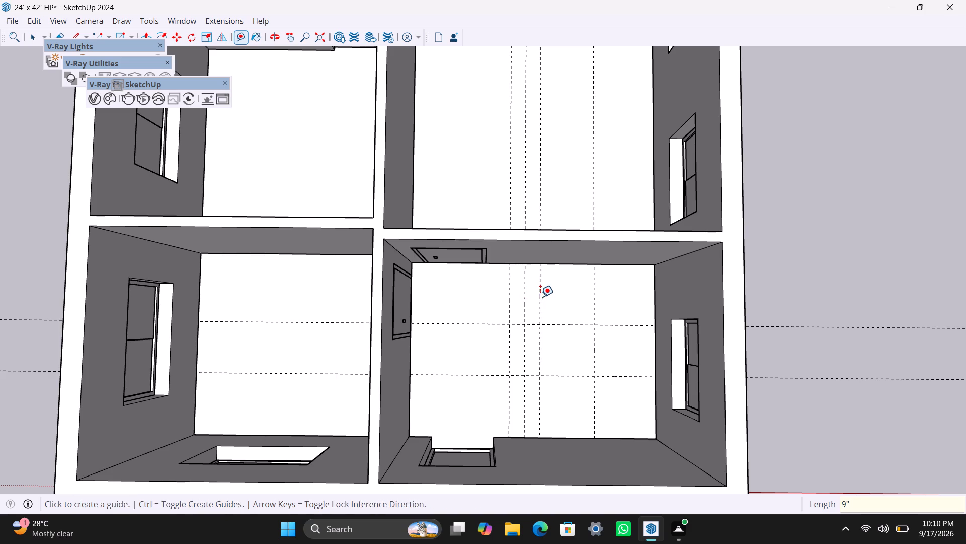
left_click(541, 302)
type("9\"")
key("Return")
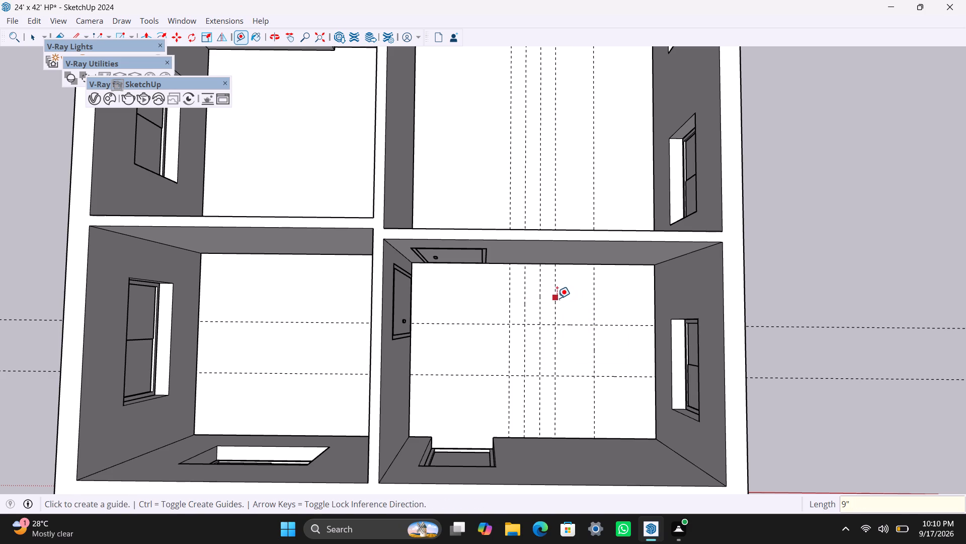
Continue the series toward the outer side wall with three more guides at 9" spacing.
left_click(557, 298)
key("9")
key("shift+quotedbl")
key("Return")
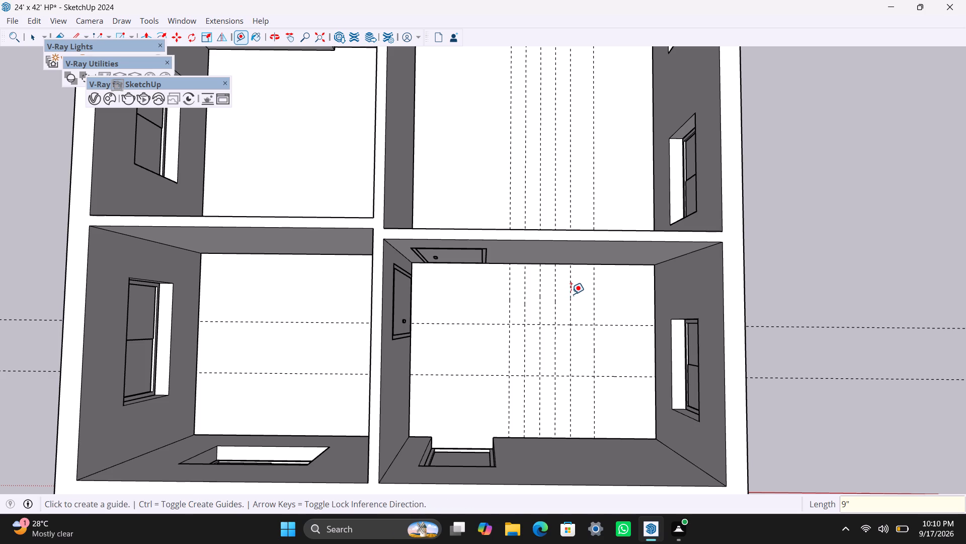
left_click(571, 294)
type("9\"")
key("Return")
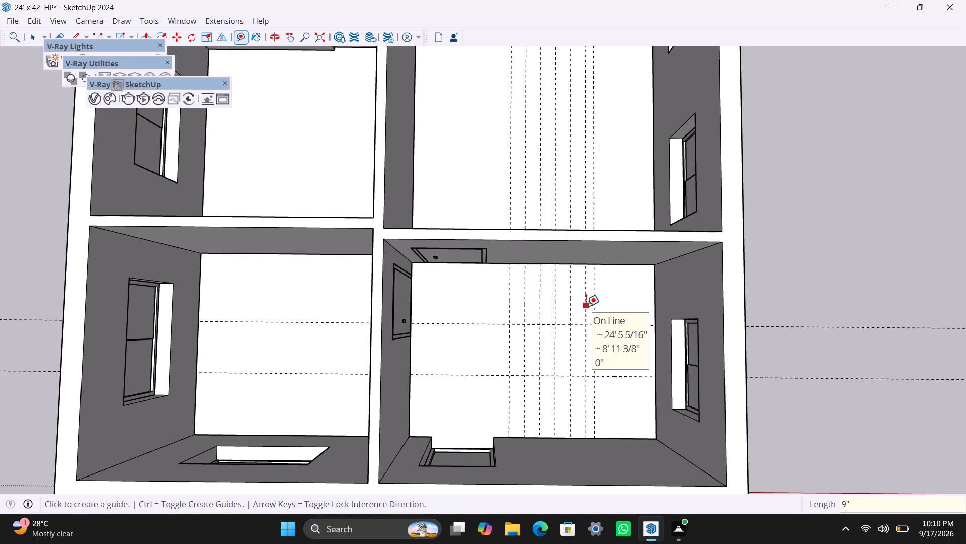
left_click(586, 306)
type("9\"")
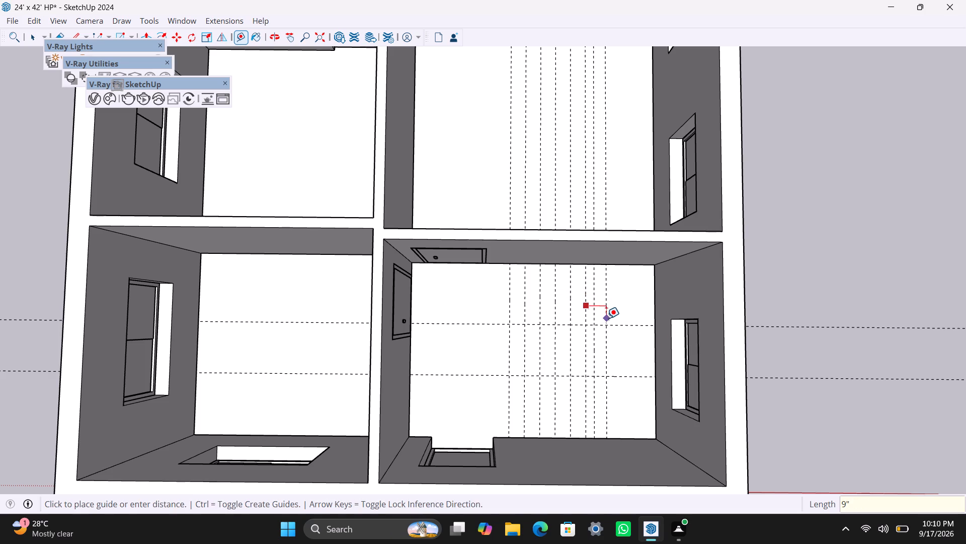
key("Return")
Delete the guide set 3' from the outer side wall, leaving the 9" series in place.
key("space")
scroll(594, 309, "up", 1)
left_click(594, 309)
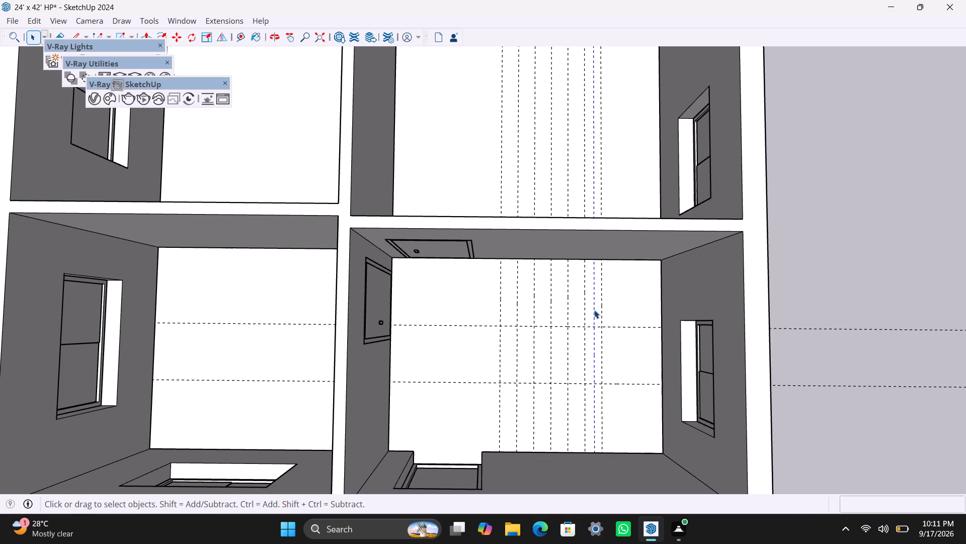
key("Delete")
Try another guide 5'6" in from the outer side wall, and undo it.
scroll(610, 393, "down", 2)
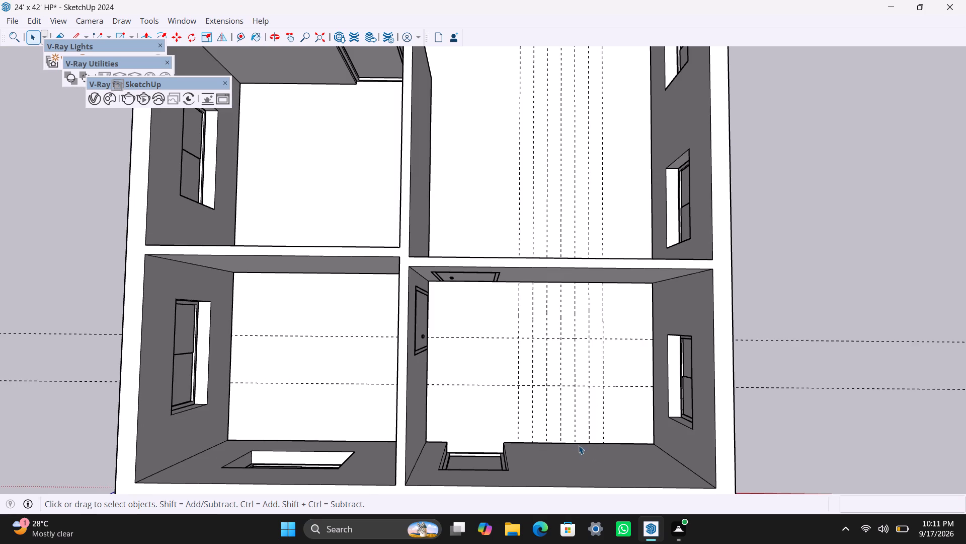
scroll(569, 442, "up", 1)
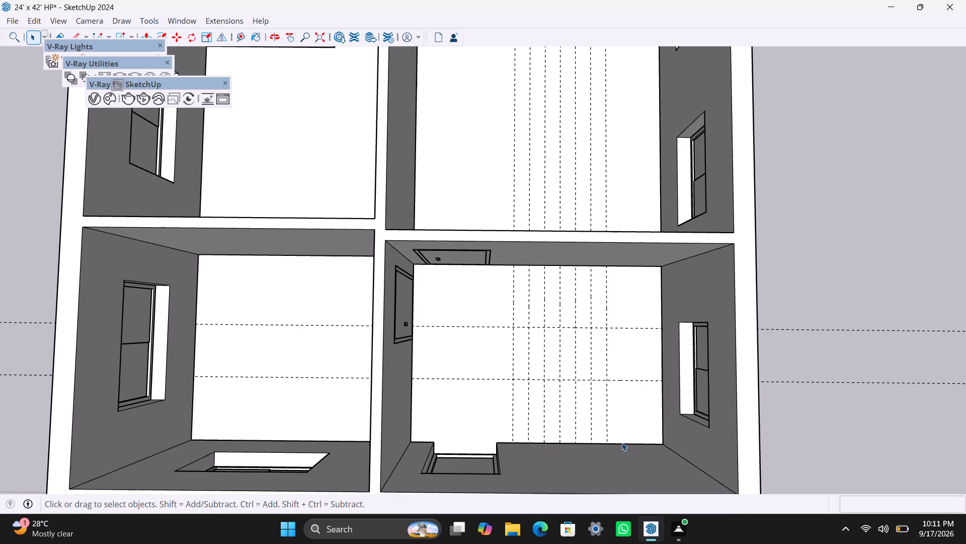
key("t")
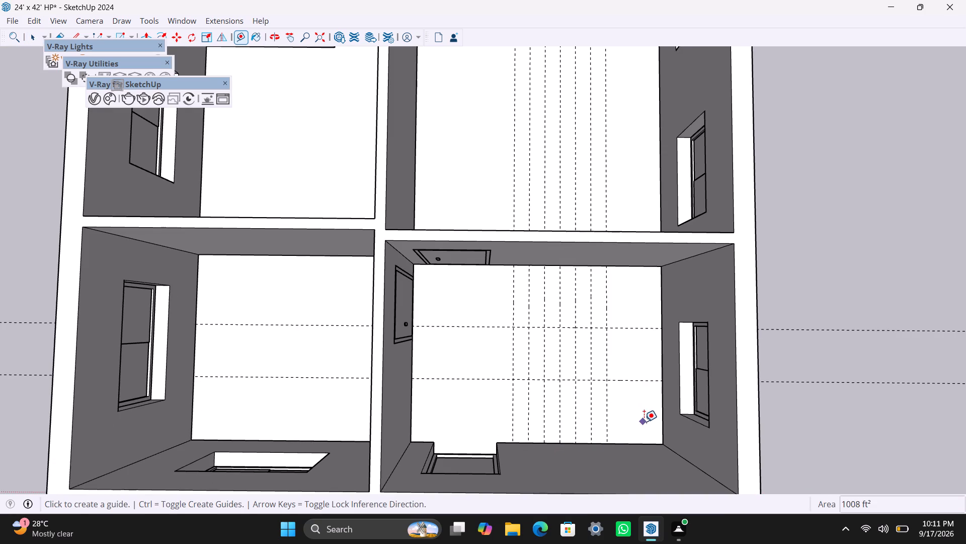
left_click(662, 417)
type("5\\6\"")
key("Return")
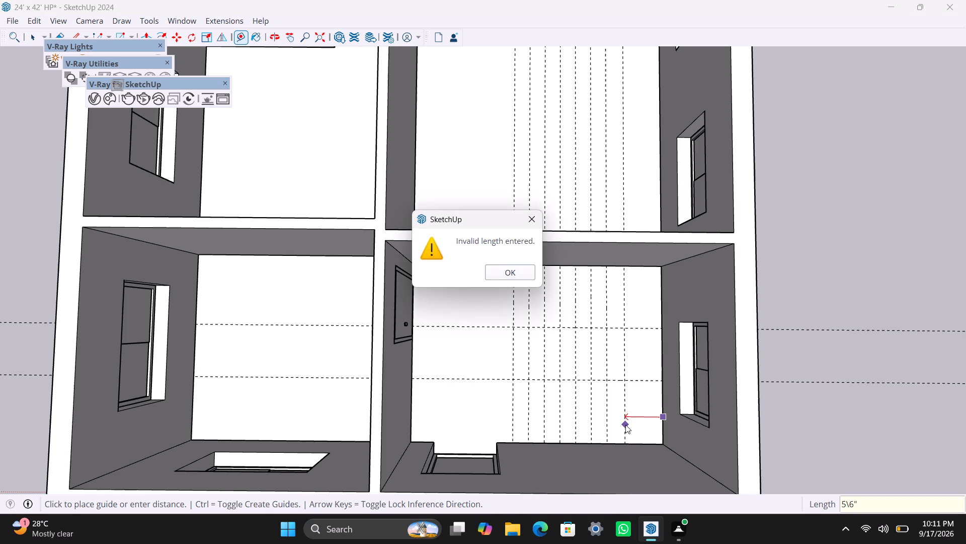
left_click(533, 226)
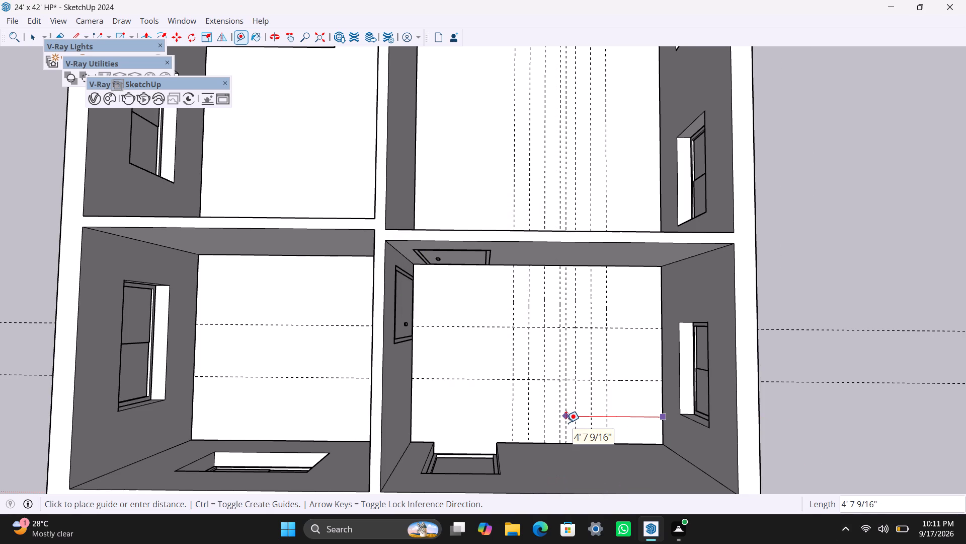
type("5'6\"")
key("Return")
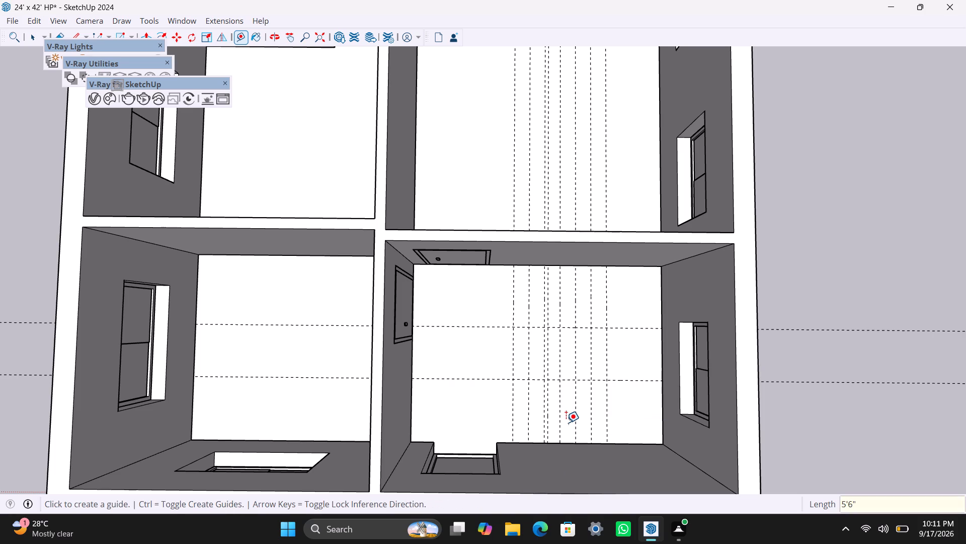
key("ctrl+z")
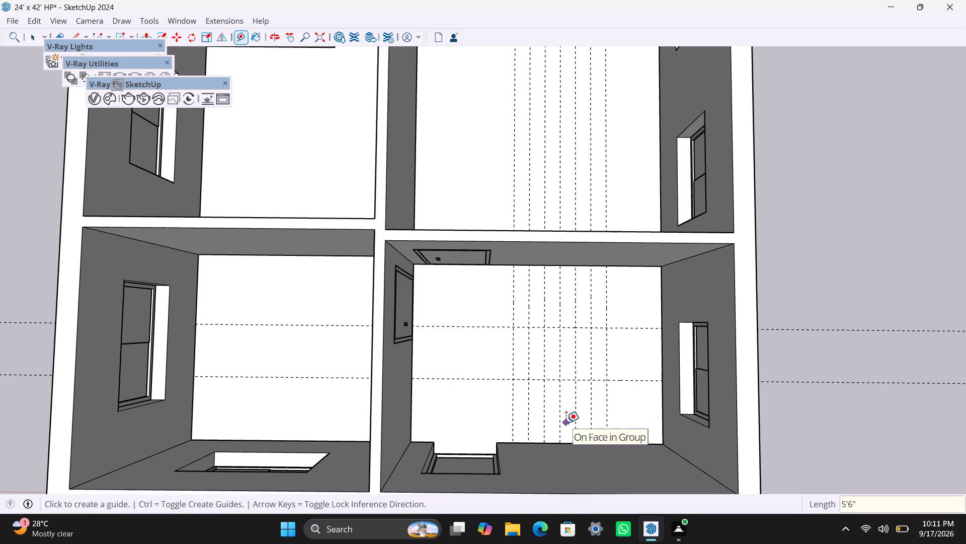
Draw a 9" x 3' rectangle between the first two 9" guides, from the cross wall to the nearest guide, and group it.
key("space")
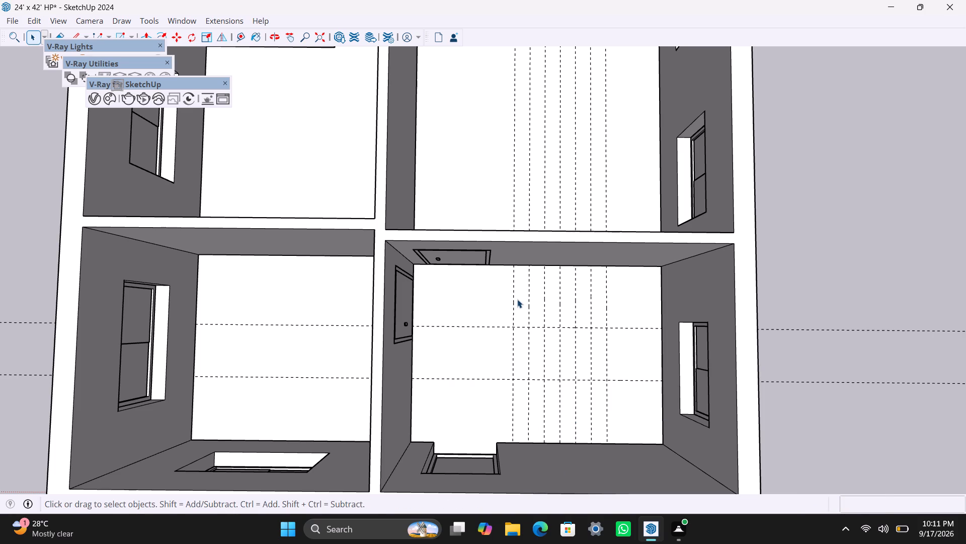
key("r")
left_click(516, 266)
left_click(531, 326)
key("space")
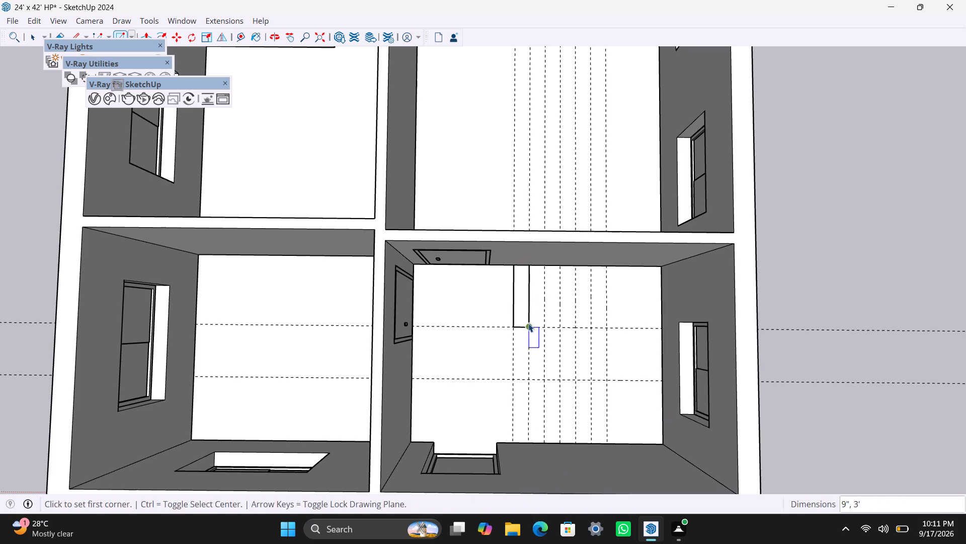
double_click(522, 312)
right_click(522, 312)
left_click(580, 146)
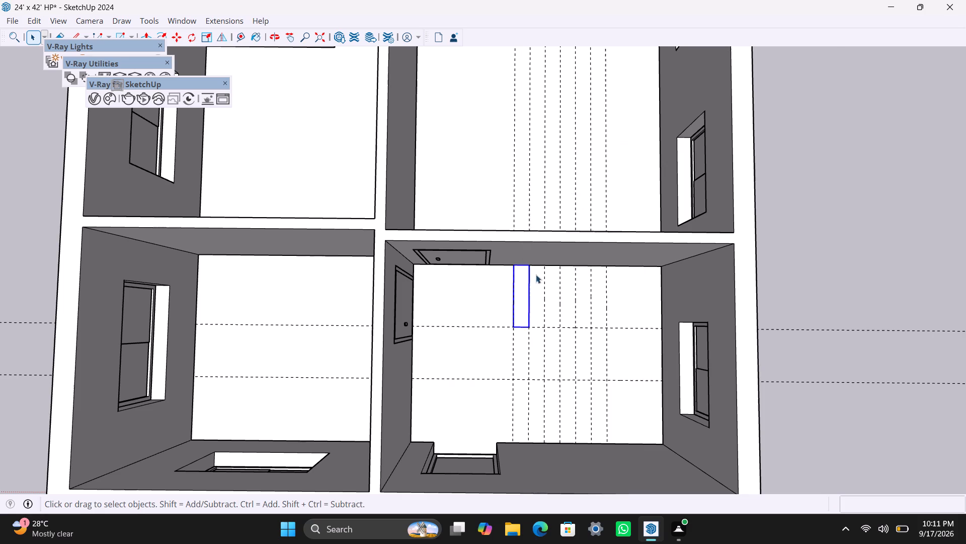
Extrude the rectangle inside its group 8" upward to form the first stair step.
scroll(517, 306, "up", 2)
triple_click(519, 306)
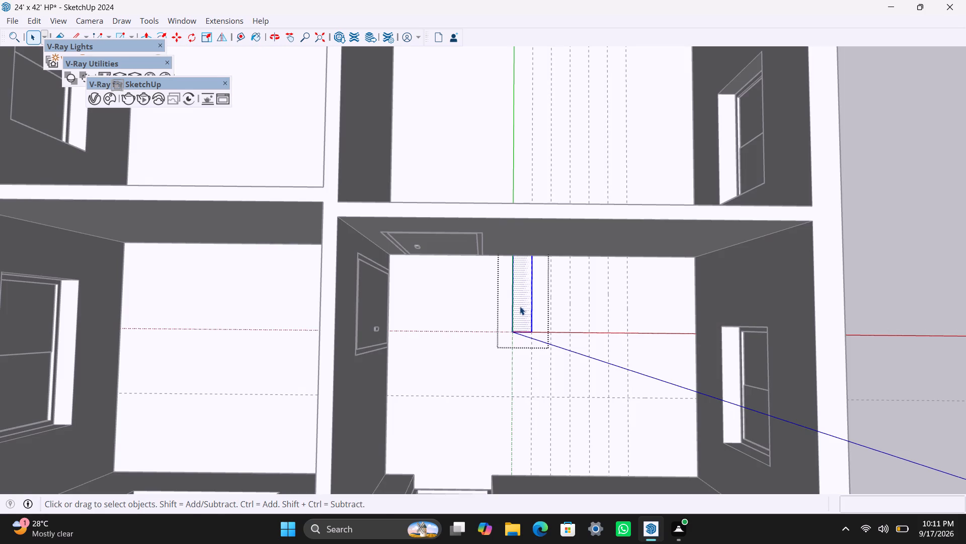
key("p")
left_click(520, 306)
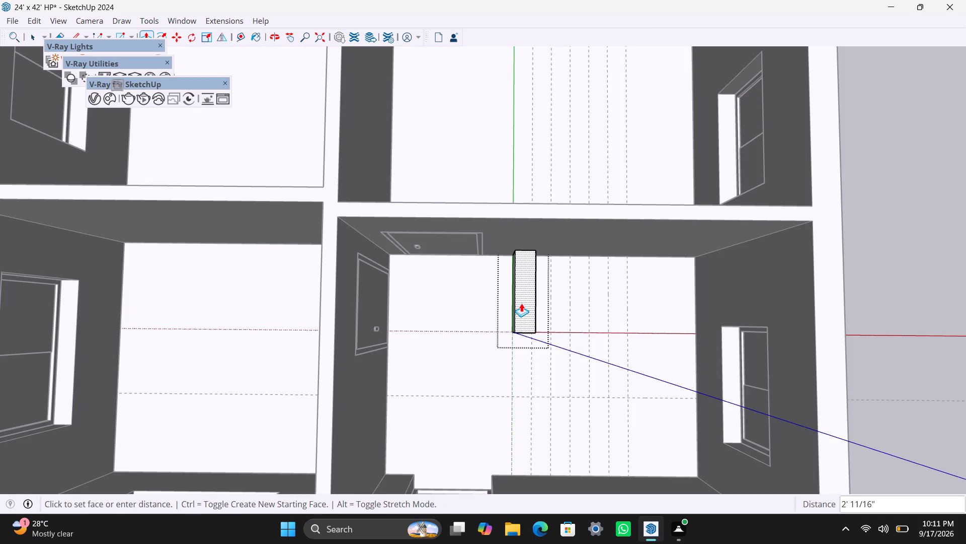
type("8\"")
key("Return")
key("space")
left_click(900, 277)
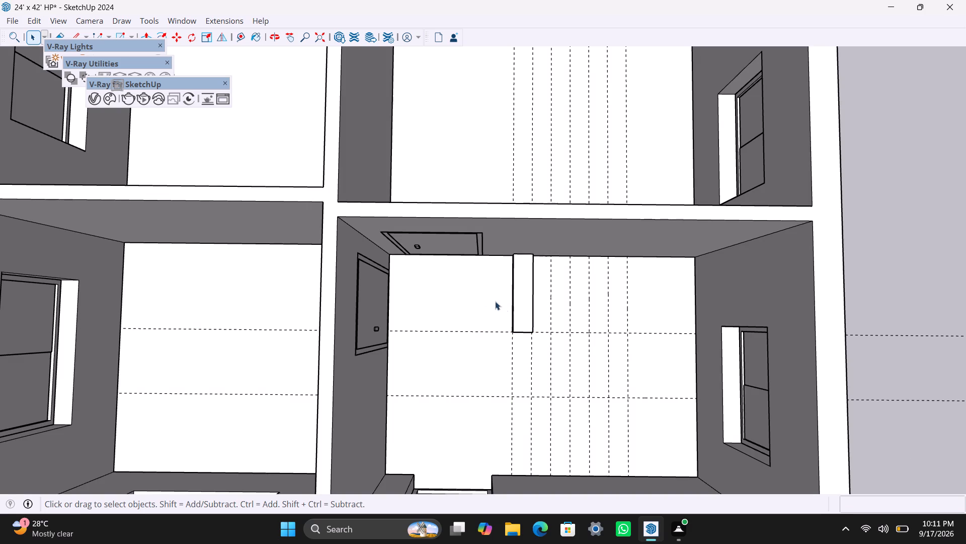
Copy the step block twice, placing each copy's lower front corner on the upper rear corner of the step below.
left_click(514, 317)
scroll(514, 328, "up", 2)
middle_click_drag(496, 359, 654, 359)
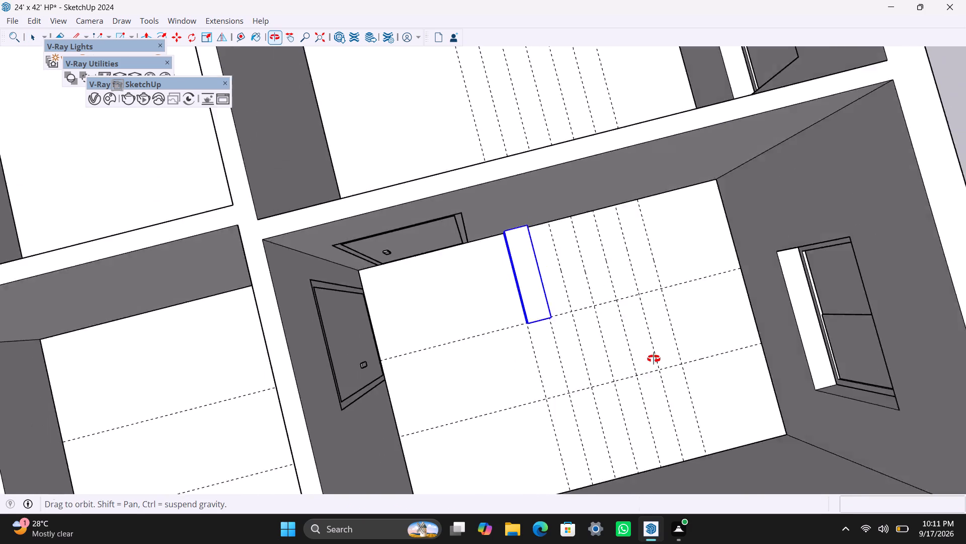
middle_click_drag(654, 359, 850, 302)
scroll(580, 287, "up", 3)
key("m")
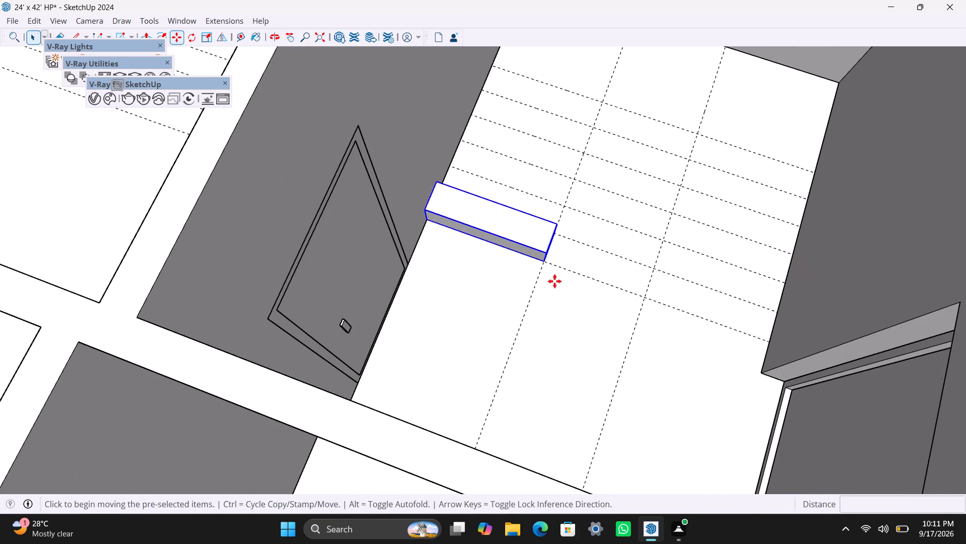
left_click(547, 264)
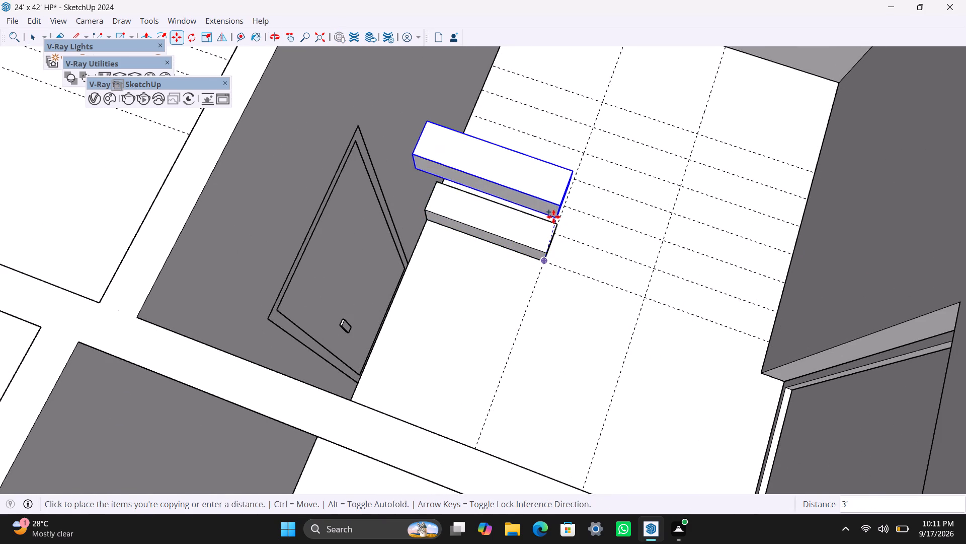
left_click(554, 220)
left_click(554, 222)
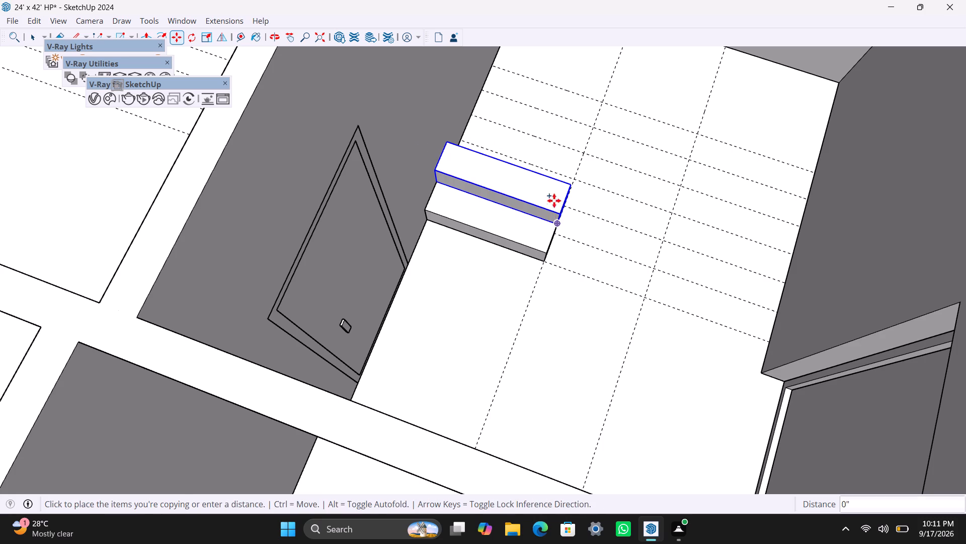
left_click(569, 188)
Continue the flight with four more stacked copies of the step block, each set on the rear top corner of the previous one.
left_click_drag(570, 188, 571, 179)
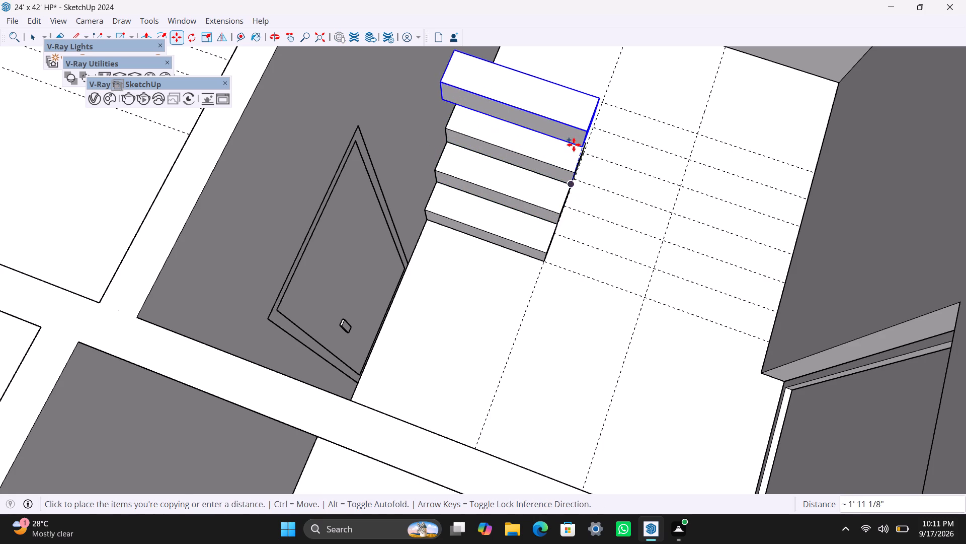
left_click(579, 145)
left_click(580, 145)
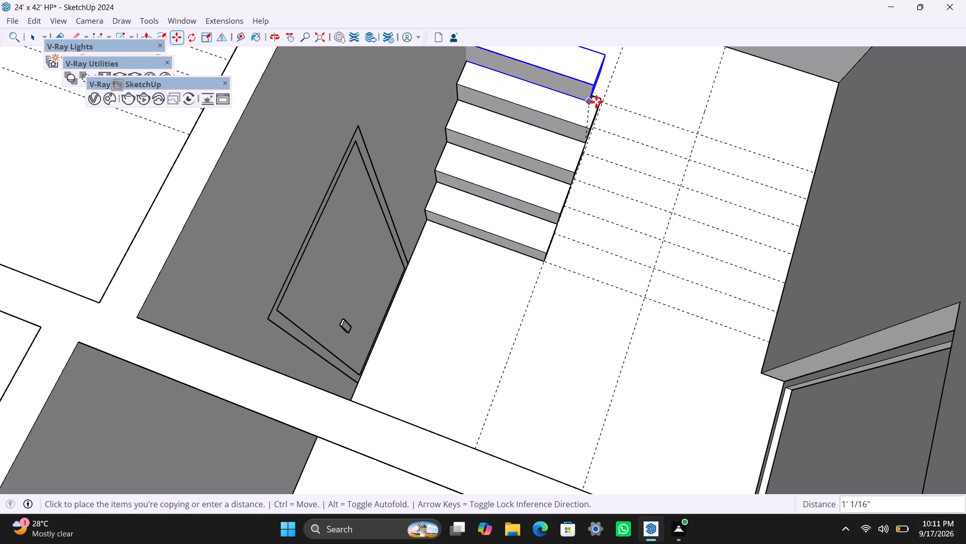
left_click(597, 101)
left_click_drag(601, 101, 603, 95)
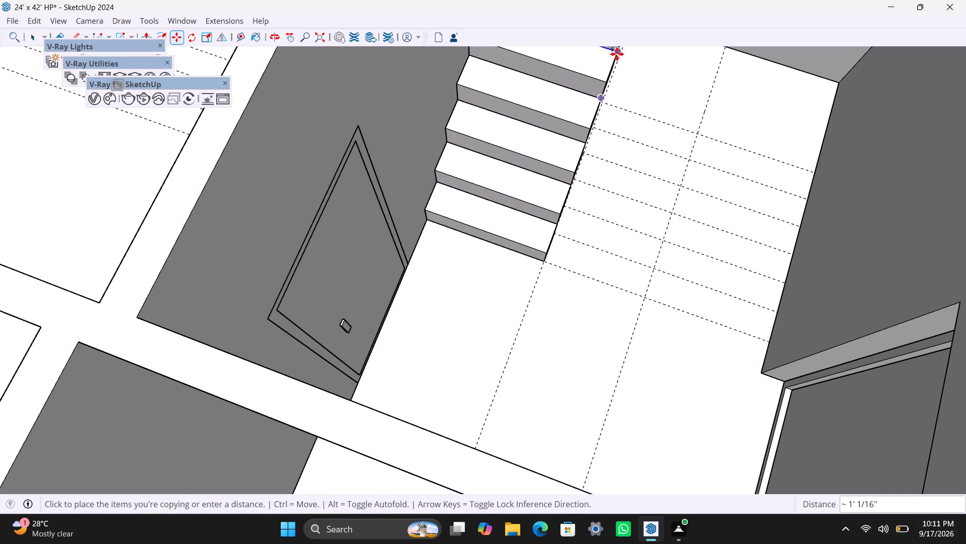
left_click(618, 52)
scroll(615, 154, "down", 3)
middle_click_drag(591, 200, 475, 331, "shift")
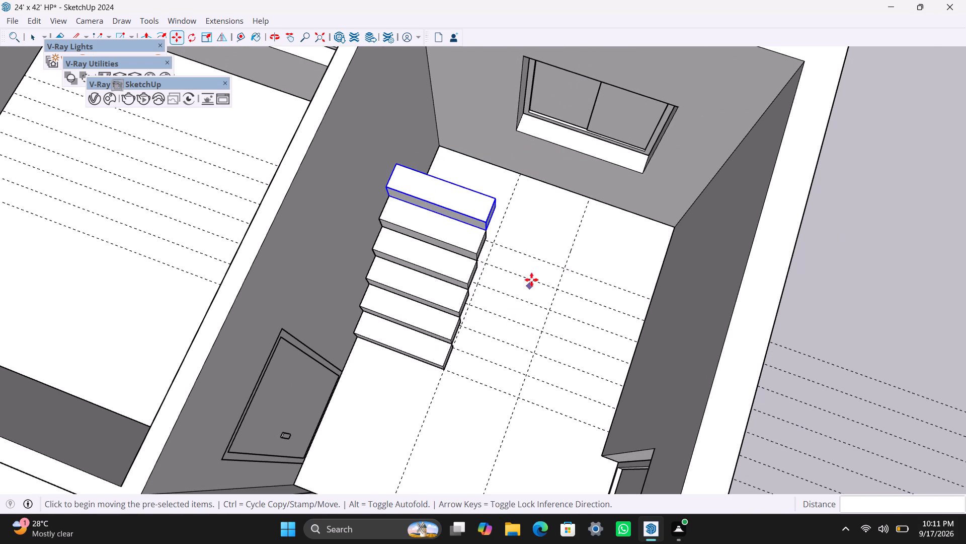
left_click(488, 230)
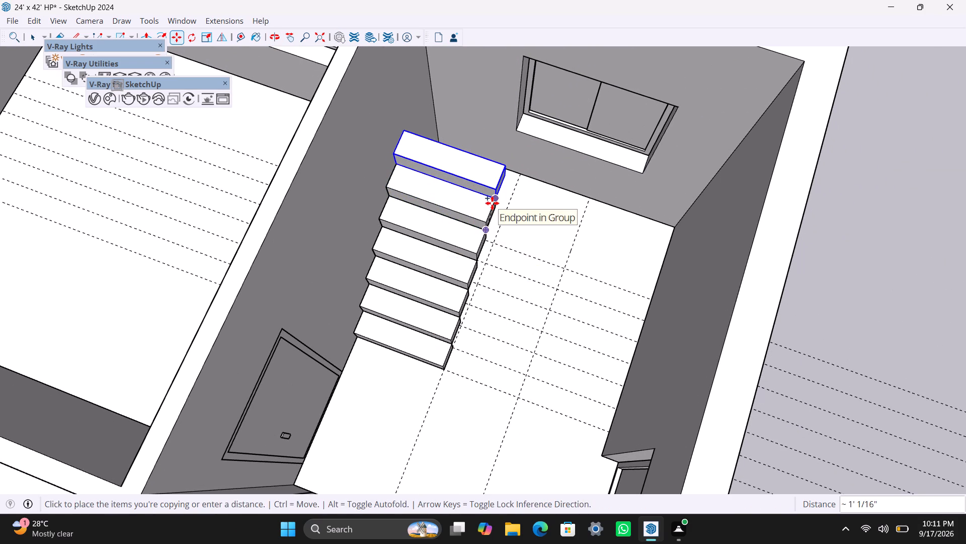
left_click(492, 203)
Extend the topmost step's rear face to the outer side wall to form a landing.
scroll(502, 181, "up", 3)
middle_click_drag(540, 234, 305, 301)
middle_click_drag(568, 311, 437, 269)
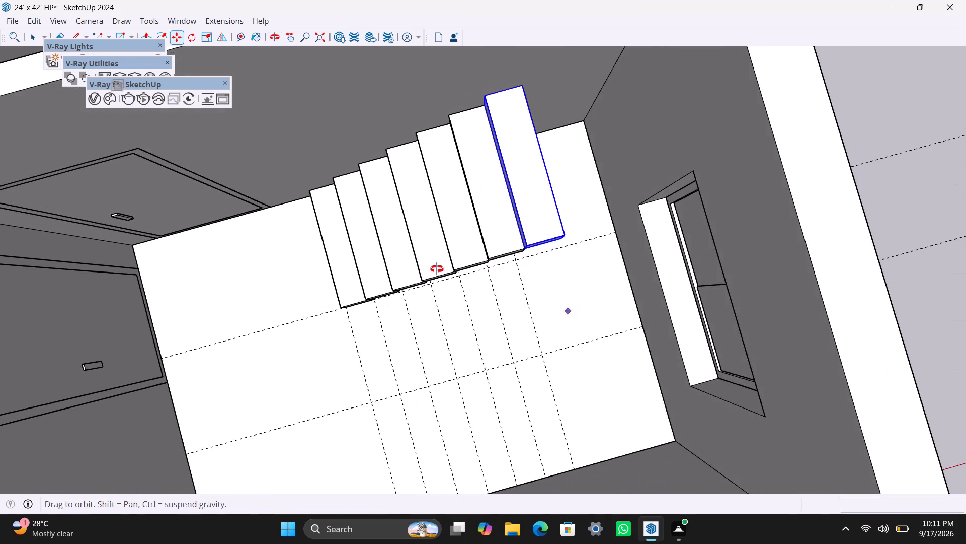
middle_click_drag(437, 269, 232, 195)
key("space")
scroll(595, 262, "up", 2)
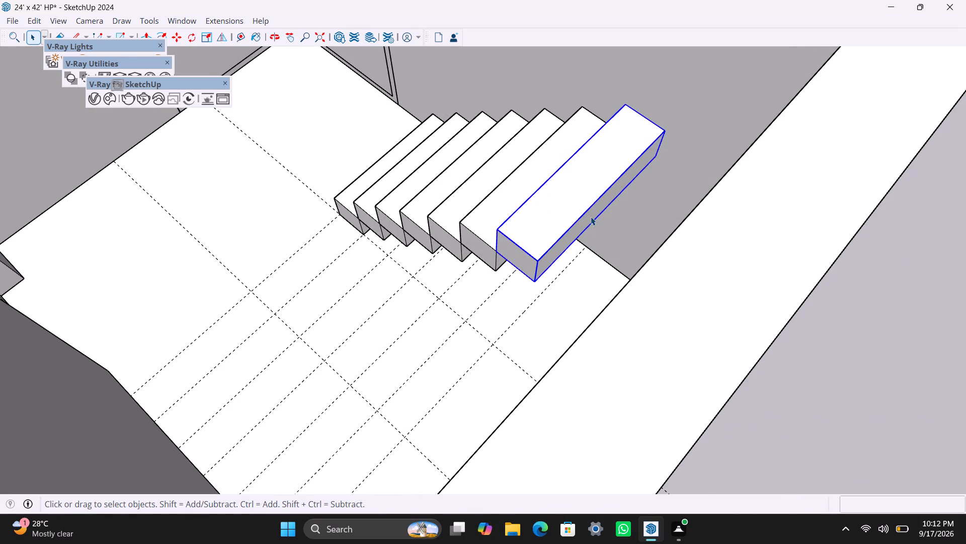
triple_click(591, 217)
left_click(591, 217)
scroll(591, 217, "up", 3)
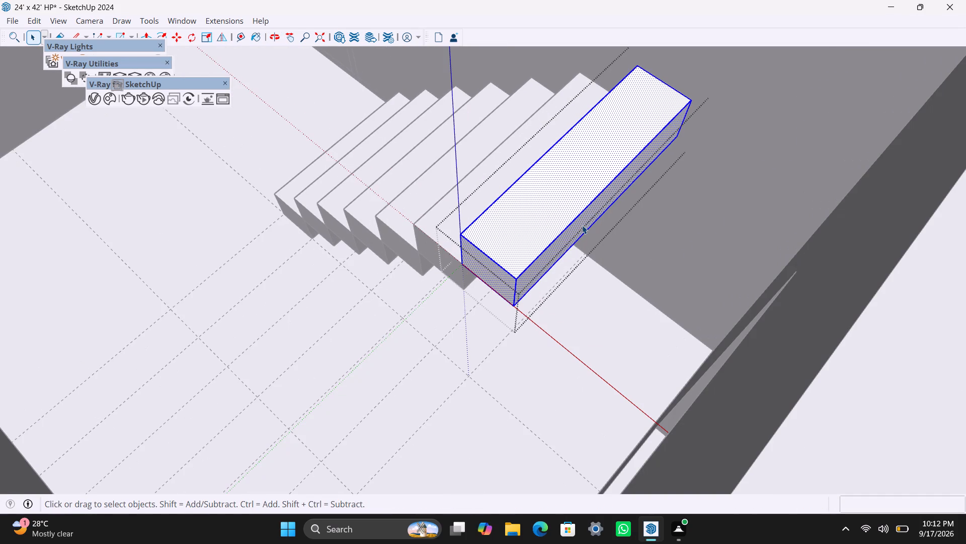
left_click(582, 225)
key("p")
left_click_drag(582, 226, 765, 356)
key("space")
scroll(494, 340, "down", 4)
scroll(547, 321, "down", 4)
middle_click_drag(459, 358, 488, 369)
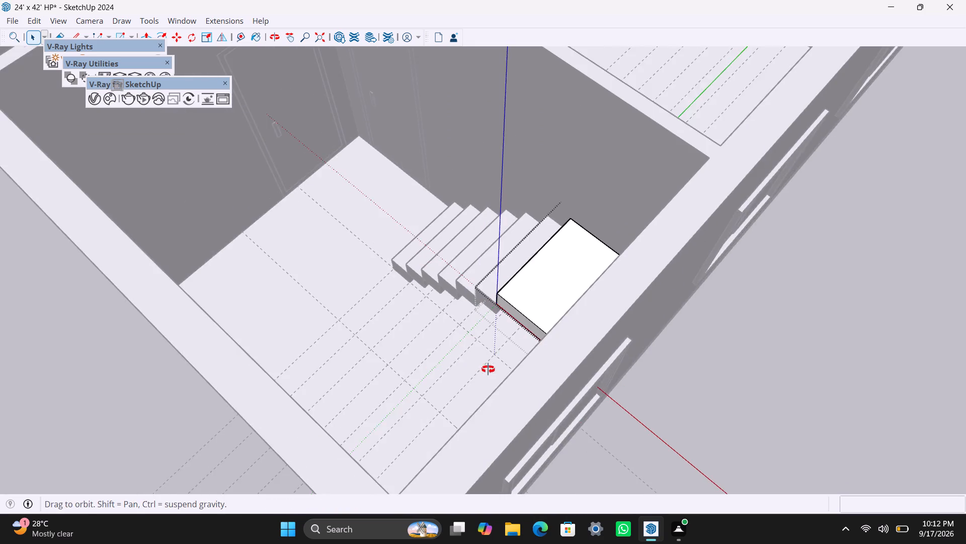
middle_click_drag(488, 369, 530, 380)
key("space")
left_click_drag(776, 342, 767, 346)
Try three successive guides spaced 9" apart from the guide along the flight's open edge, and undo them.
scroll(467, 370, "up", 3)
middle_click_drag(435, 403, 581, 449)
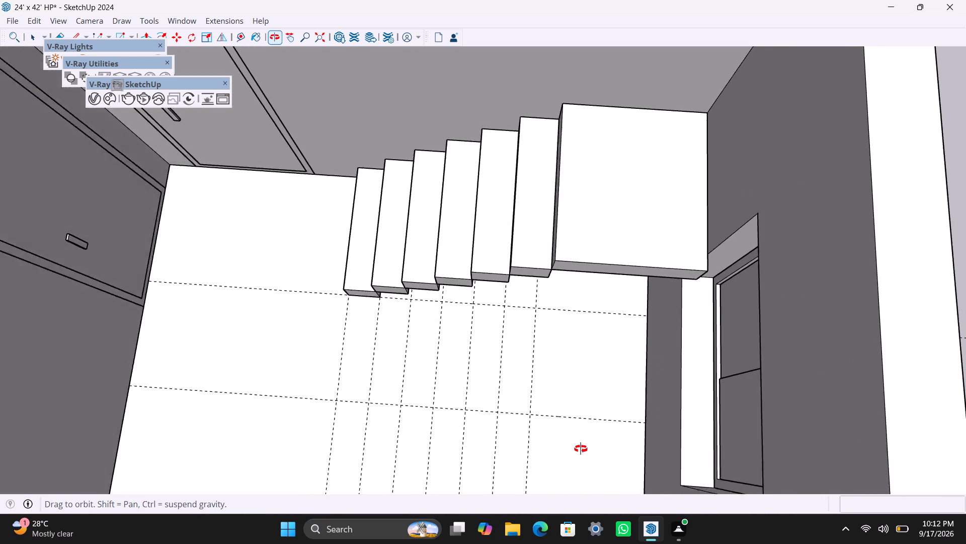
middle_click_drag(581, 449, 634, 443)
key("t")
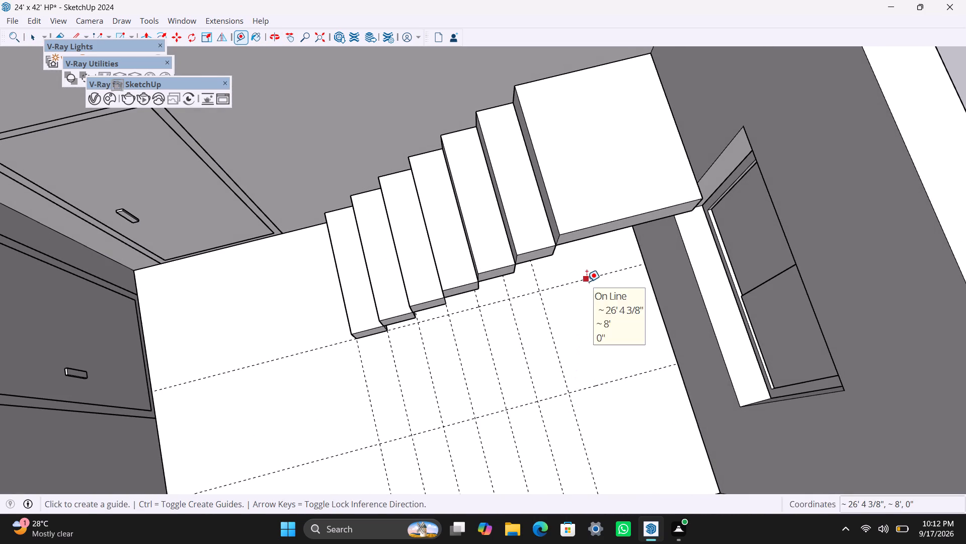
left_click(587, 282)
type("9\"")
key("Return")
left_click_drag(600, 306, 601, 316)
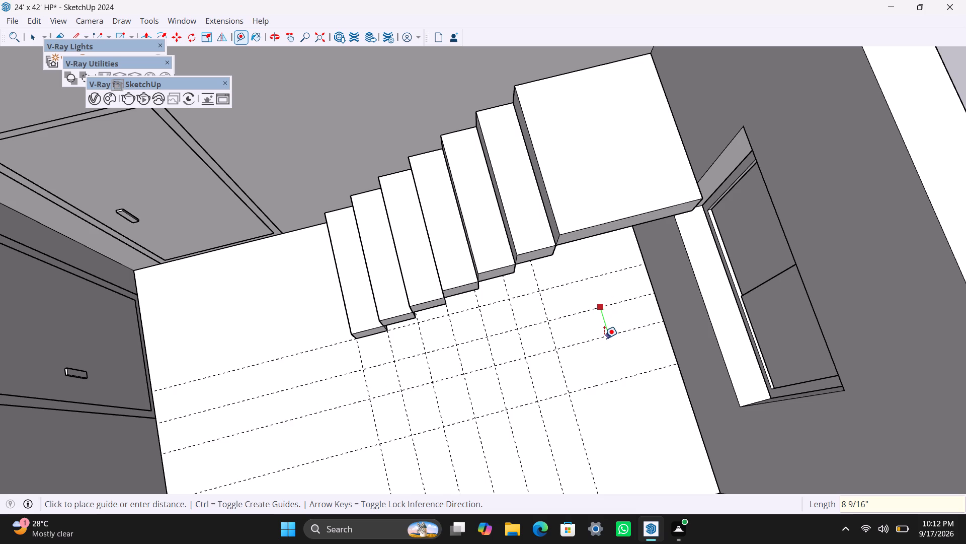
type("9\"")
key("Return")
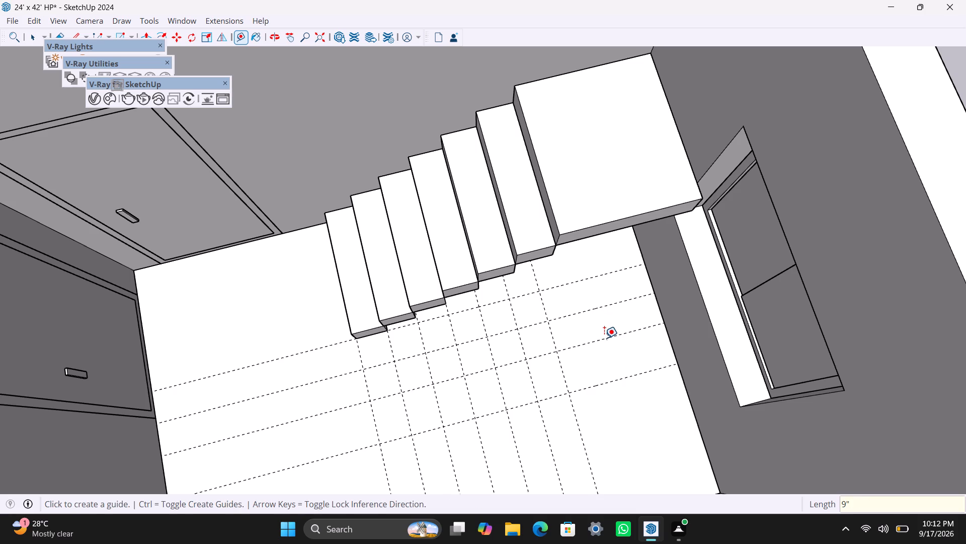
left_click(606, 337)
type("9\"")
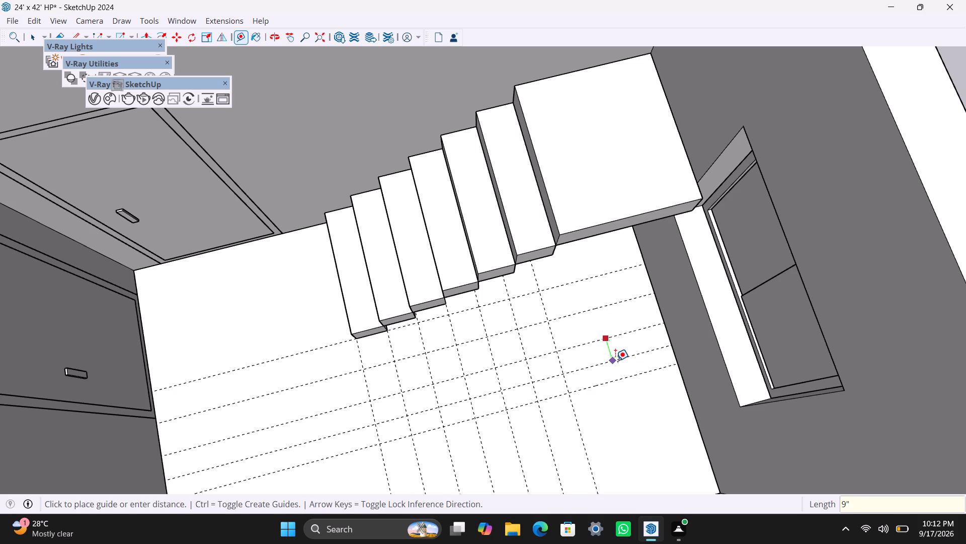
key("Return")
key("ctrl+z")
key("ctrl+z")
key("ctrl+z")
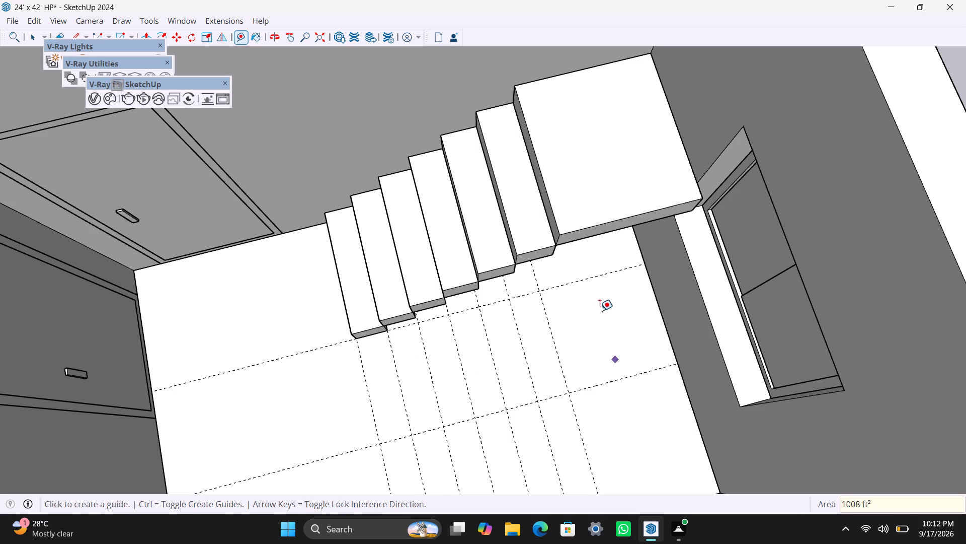
Add two successive guides spaced 10" apart, starting from the guide along the flight's open edge and stepping away from the stairs.
left_click(587, 281)
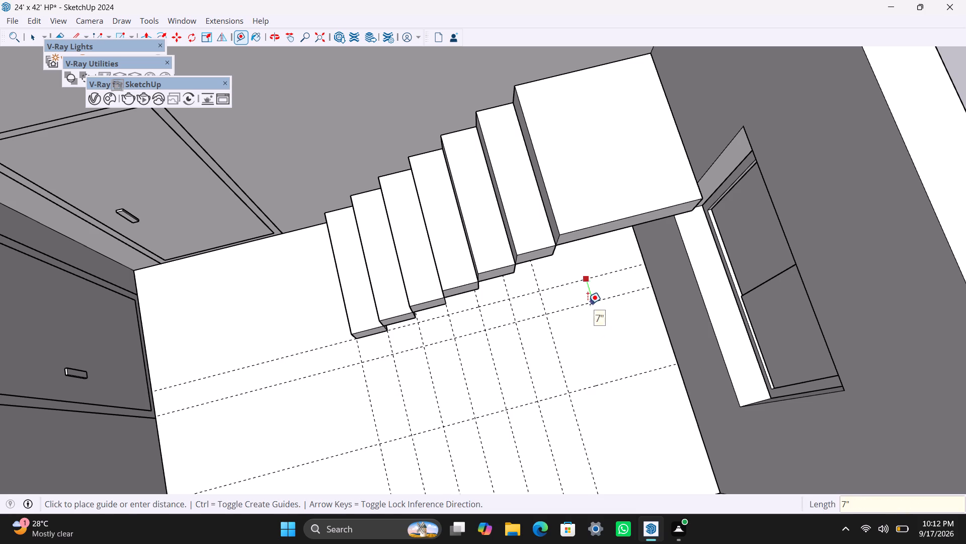
type("10\"")
key("Return")
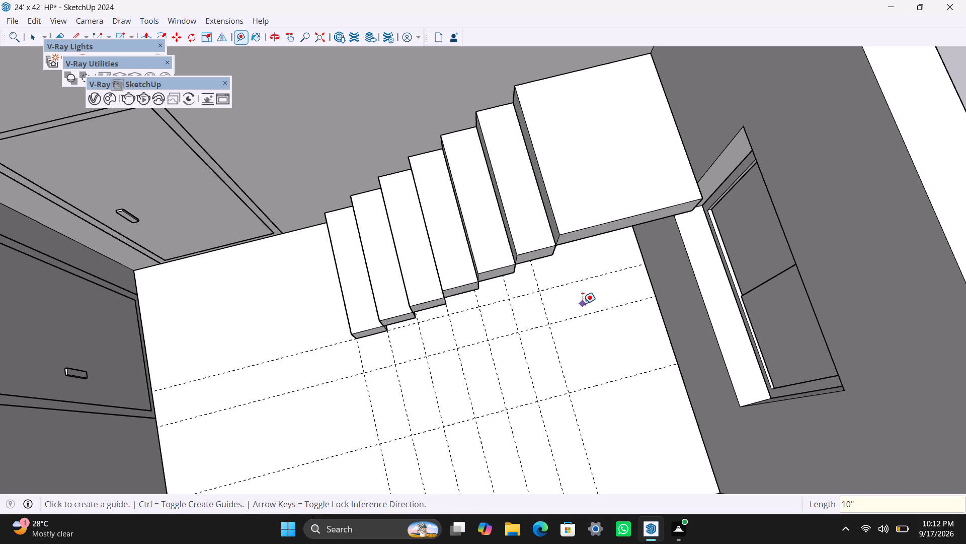
left_click(584, 315)
type("10\"")
key("Return")
key("space")
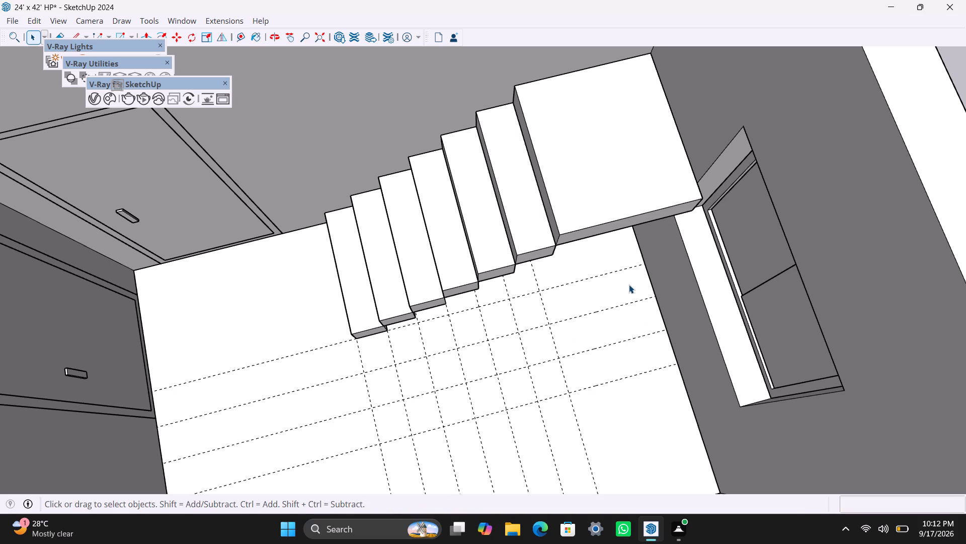
Draw a 10"-wide rectangle beside the landing, from the outer side wall to the last 9" guide, and group it.
key("r")
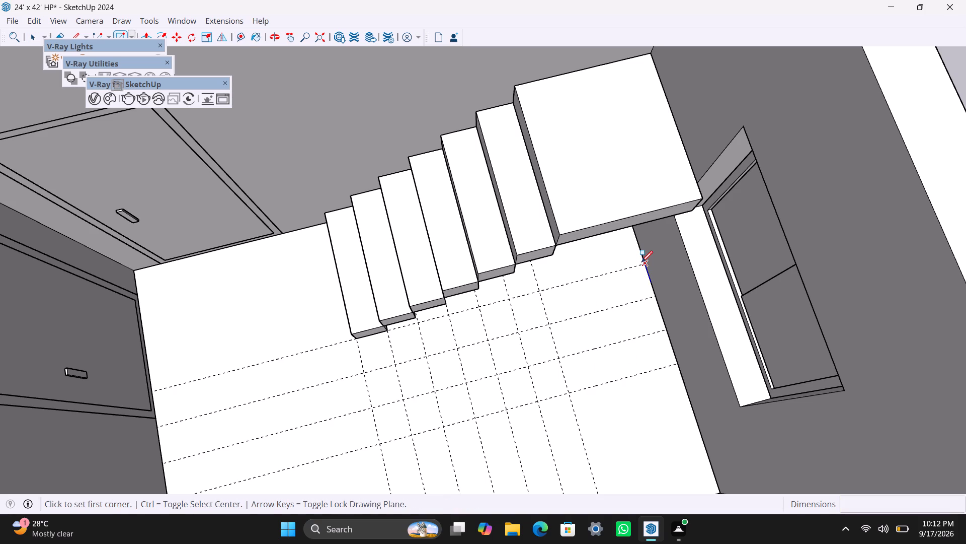
left_click_drag(641, 263, 631, 276)
left_click(546, 323)
key("space")
double_click(567, 315)
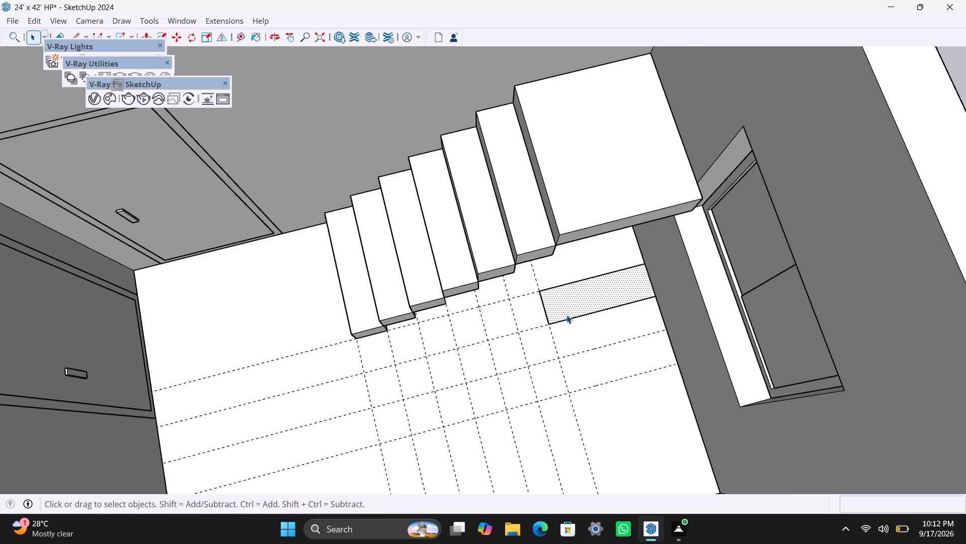
right_click(567, 315)
left_click(630, 155)
Extrude the new rectangle inside its group 8" upward to form another step block.
triple_click(581, 303)
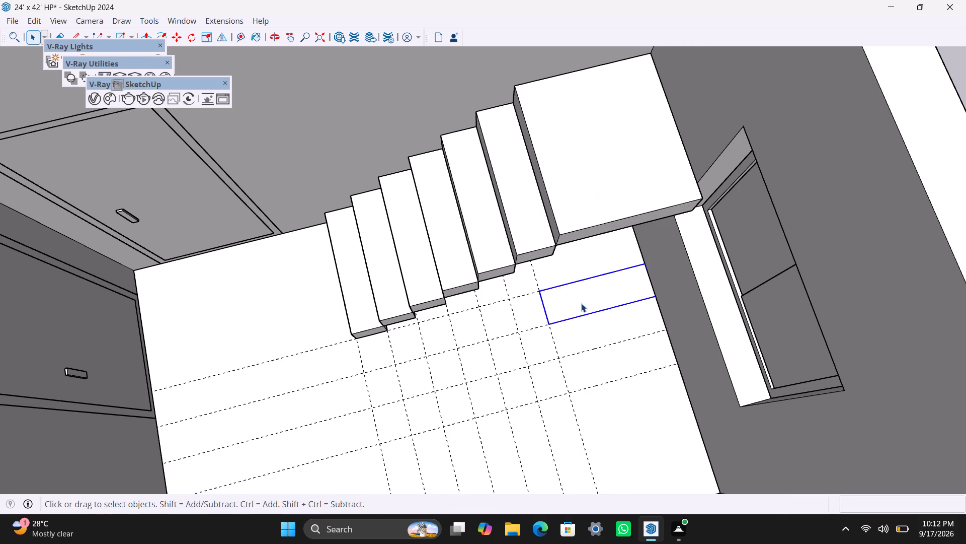
key("p")
left_click_drag(581, 302, 582, 296)
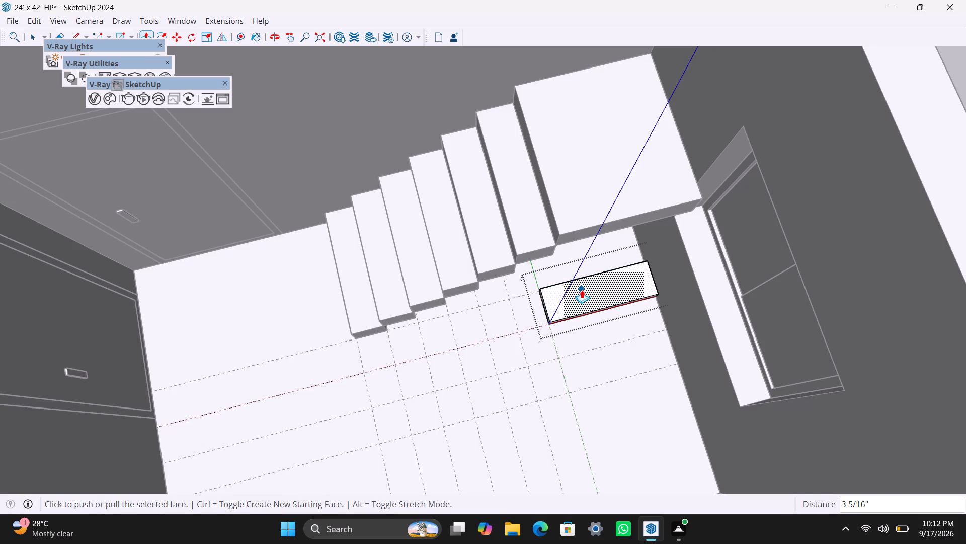
type("8\"")
key("Return")
key("space")
left_click(576, 344)
Move the new 8"-high step block up so its bottom inner corner sits on the landing's top corner.
left_click(554, 313)
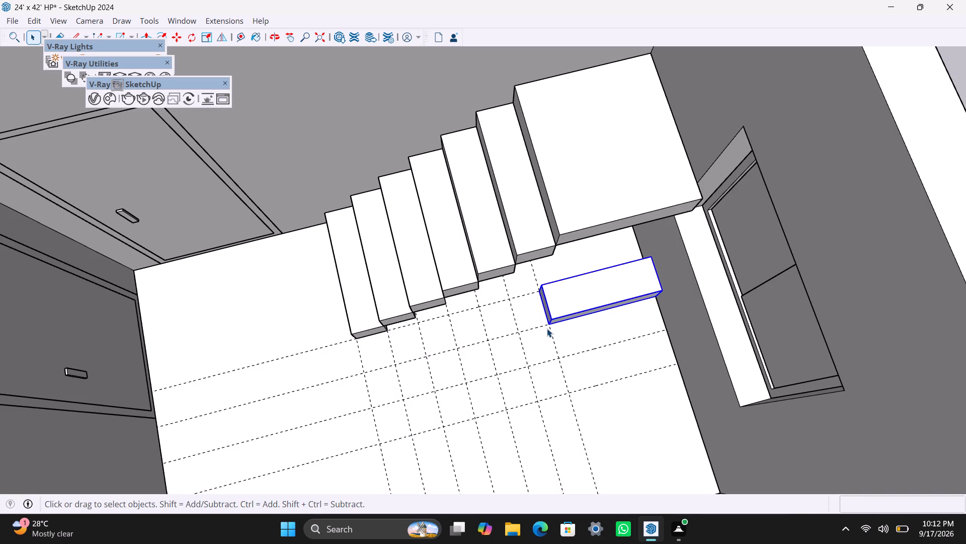
key("m")
left_click(536, 290)
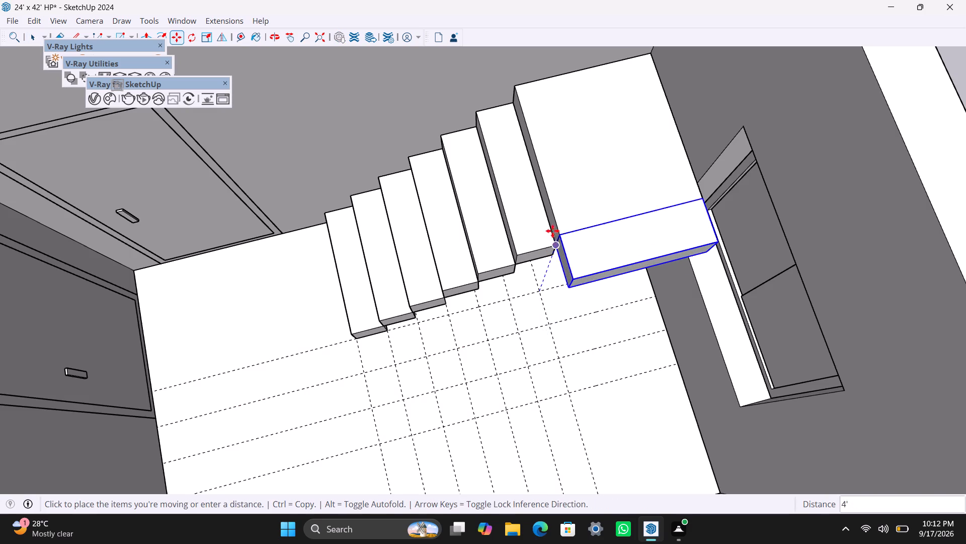
left_click(561, 232)
Copy the step block twice, stacking the copies successively upward and away from the landing to continue the stairs.
scroll(547, 260, "up", 3)
middle_click_drag(515, 315, 874, 384)
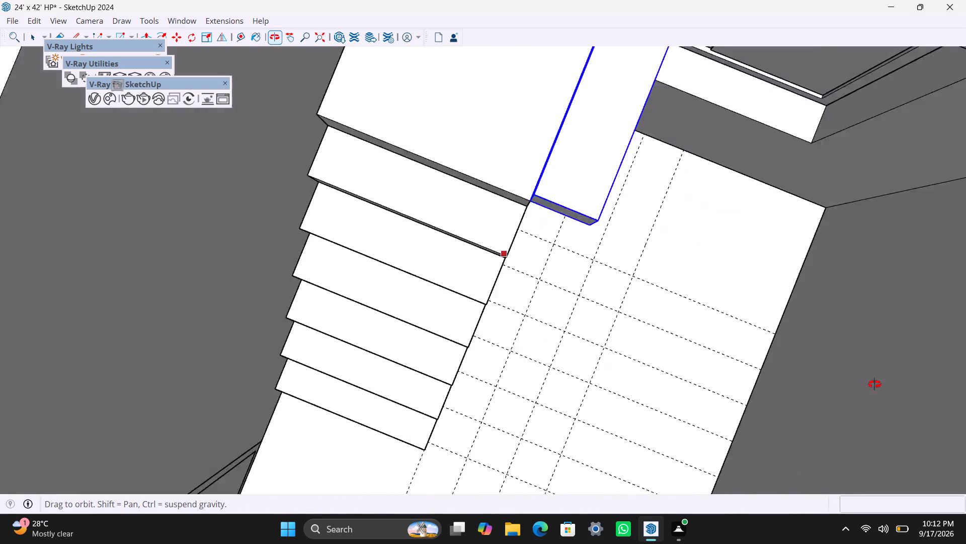
middle_click_drag(874, 384, 965, 363)
scroll(454, 230, "up", 2)
scroll(366, 208, "down", 4)
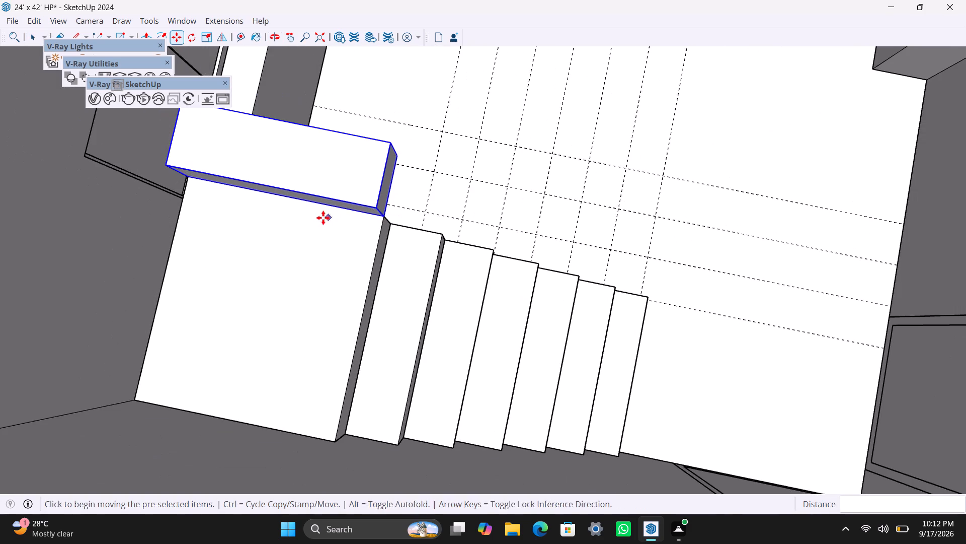
left_click(390, 214)
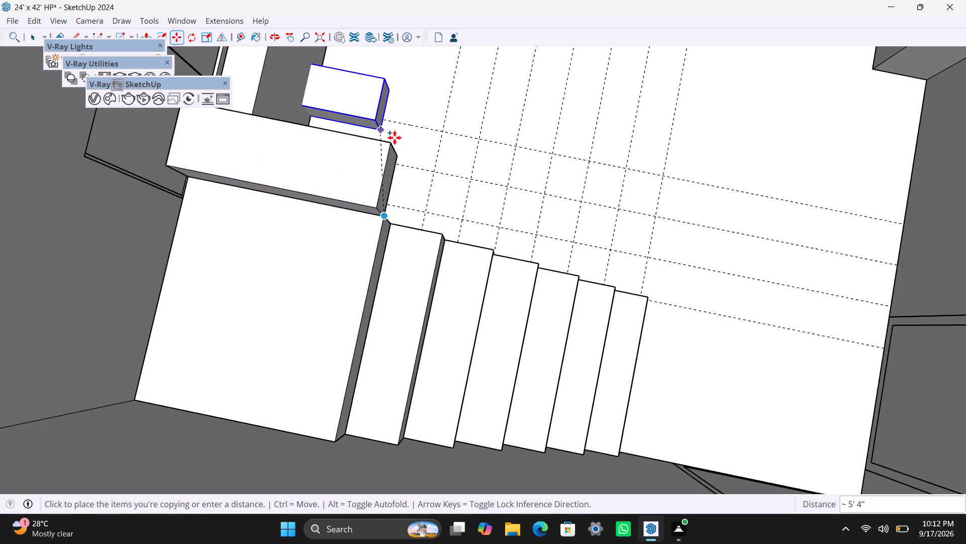
left_click(397, 144)
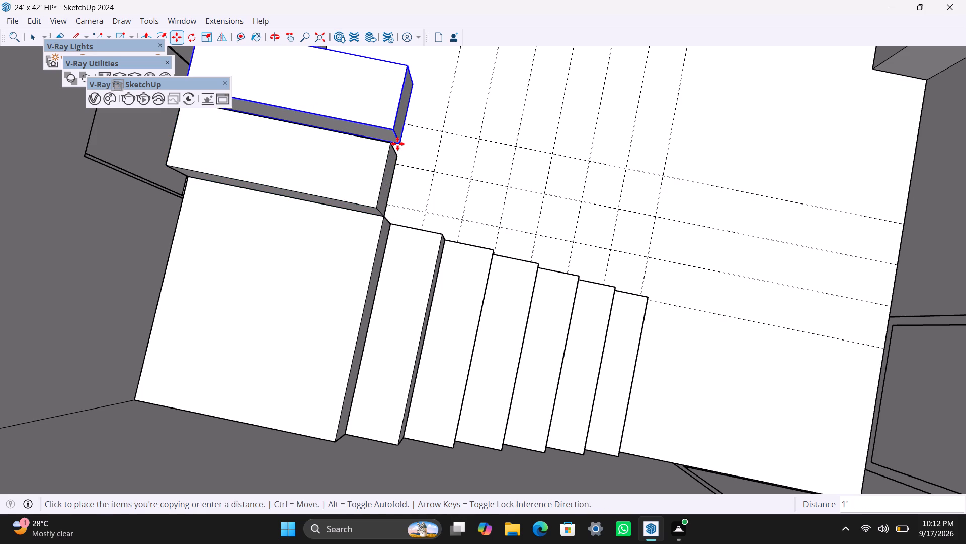
left_click(397, 144)
left_click(408, 72)
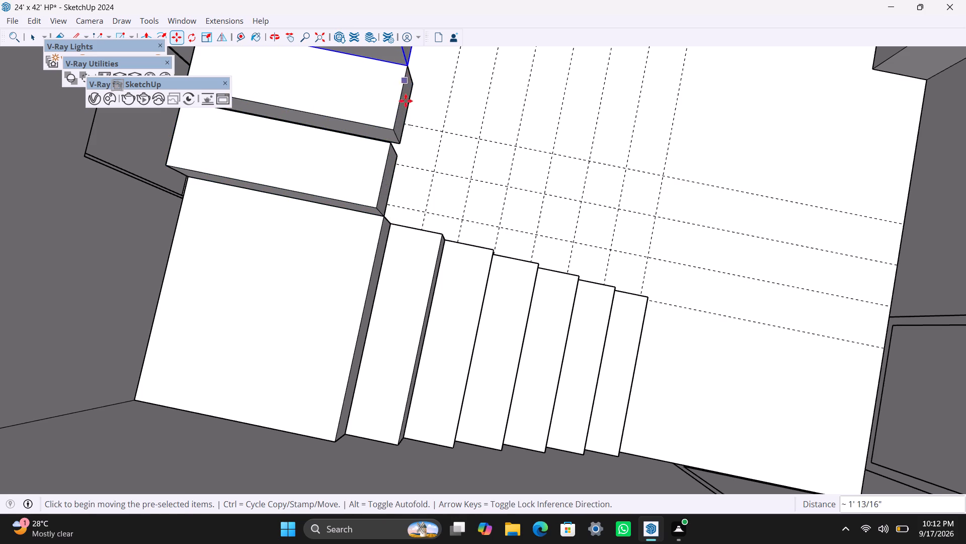
scroll(402, 131, "down", 6)
middle_click_drag(410, 188, 415, 263, "shift")
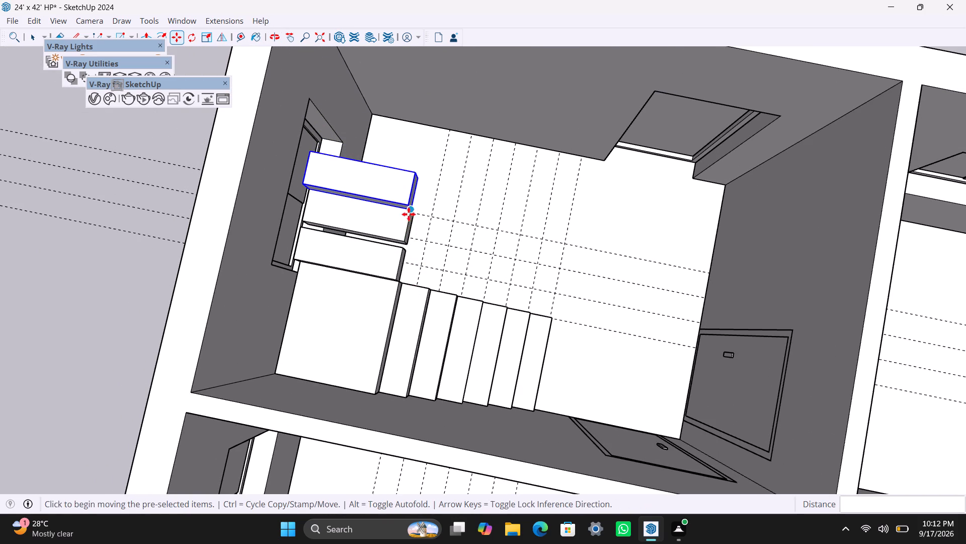
Move the first copied step block so its bottom corner meets the top corner of the block below it.
key("space")
left_click(396, 230)
scroll(394, 238, "up", 2)
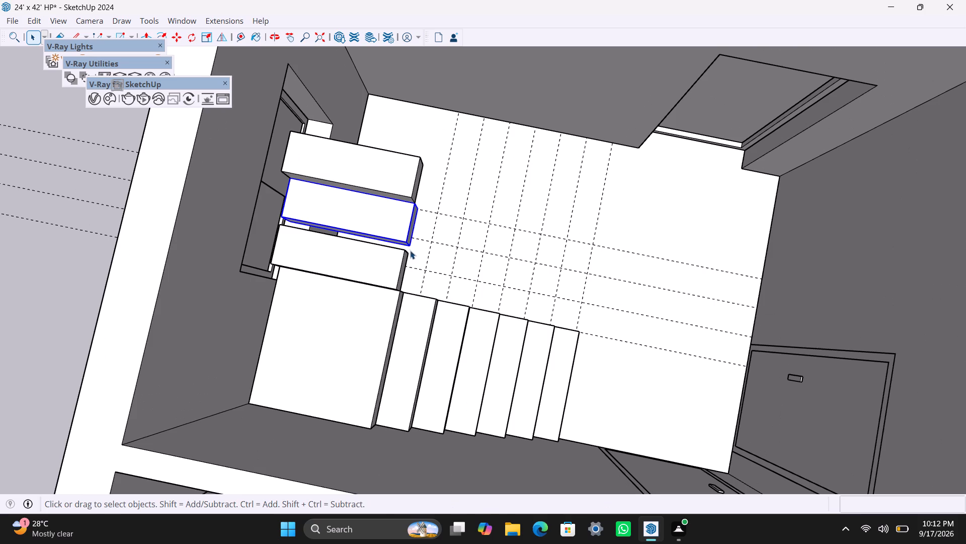
key("m")
left_click_drag(415, 243, 413, 248)
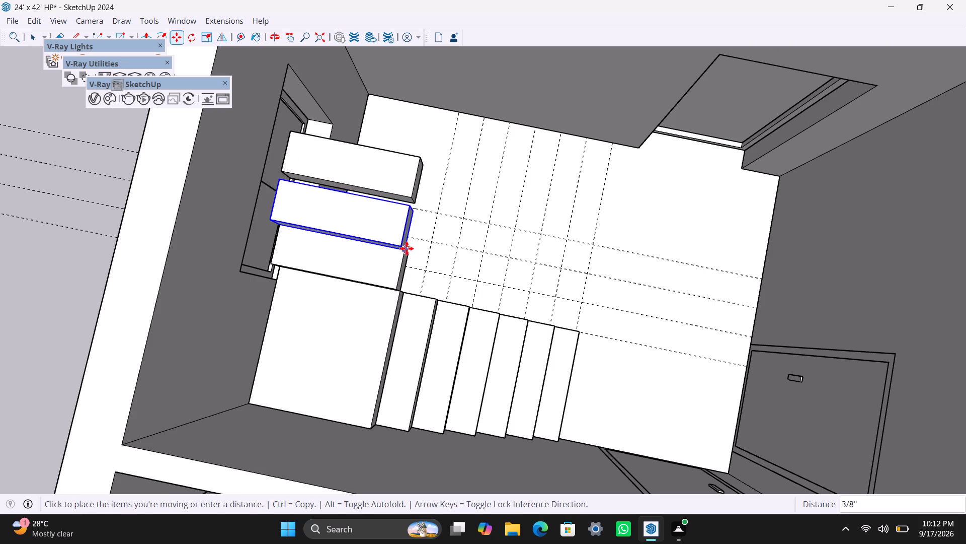
left_click(406, 250)
Move the topmost copied step block so its bottom corner meets the top outer corner of the block below it.
key("space")
left_click(408, 188)
scroll(419, 192, "up", 3)
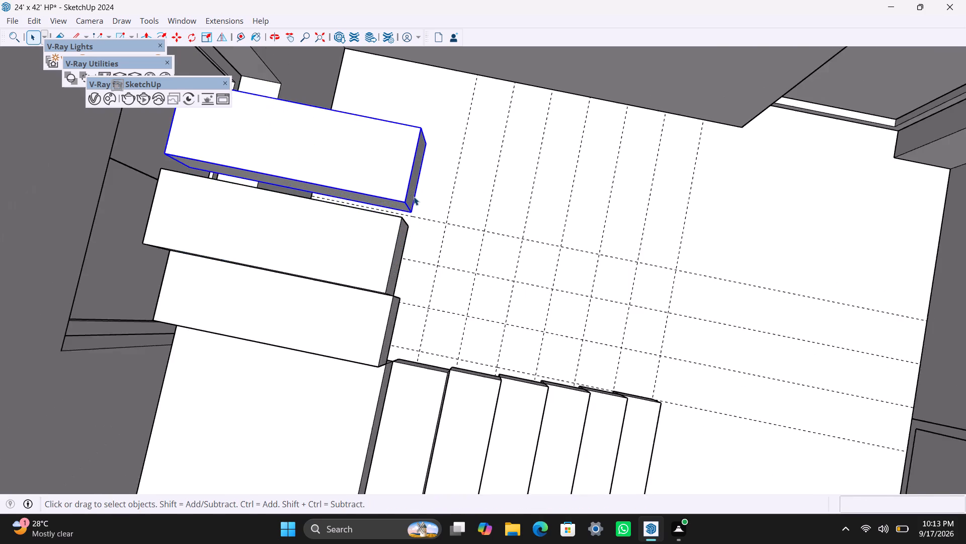
scroll(414, 196, "up", 3)
scroll(347, 276, "up", 3)
middle_click_drag(367, 314, 264, 210)
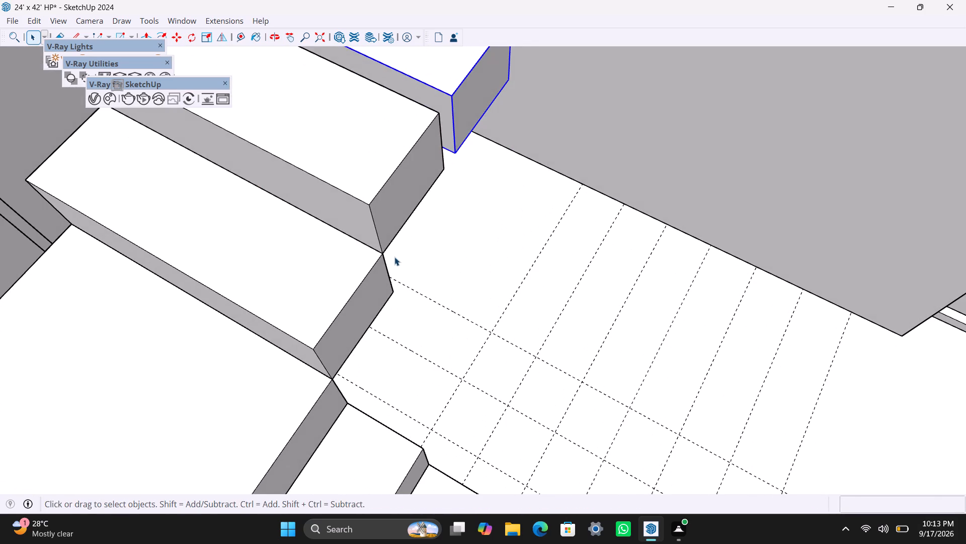
key("m")
left_click(455, 155)
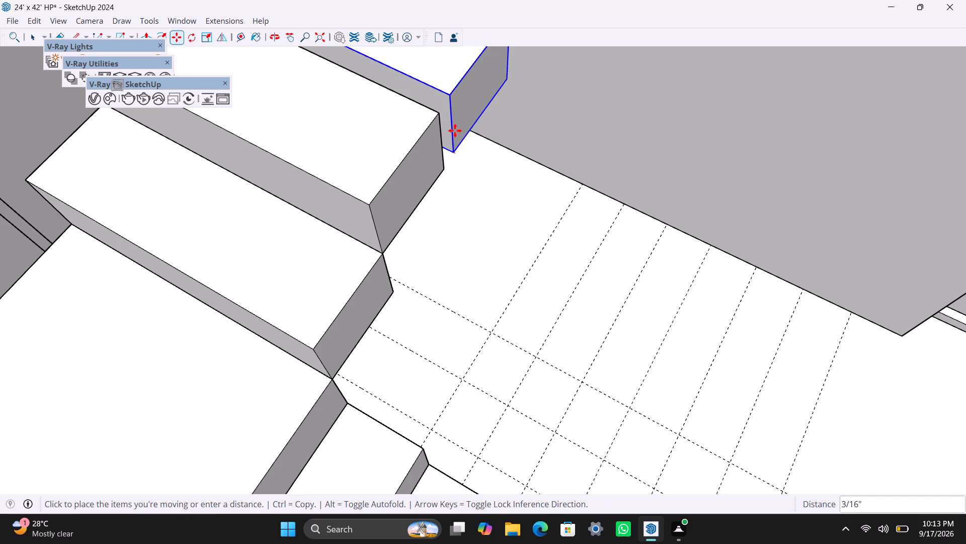
left_click_drag(436, 113, 432, 119)
Copy the topmost step block once more, placing the copy on its top outer corner.
scroll(342, 191, "down", 14)
middle_click_drag(344, 264, 345, 265)
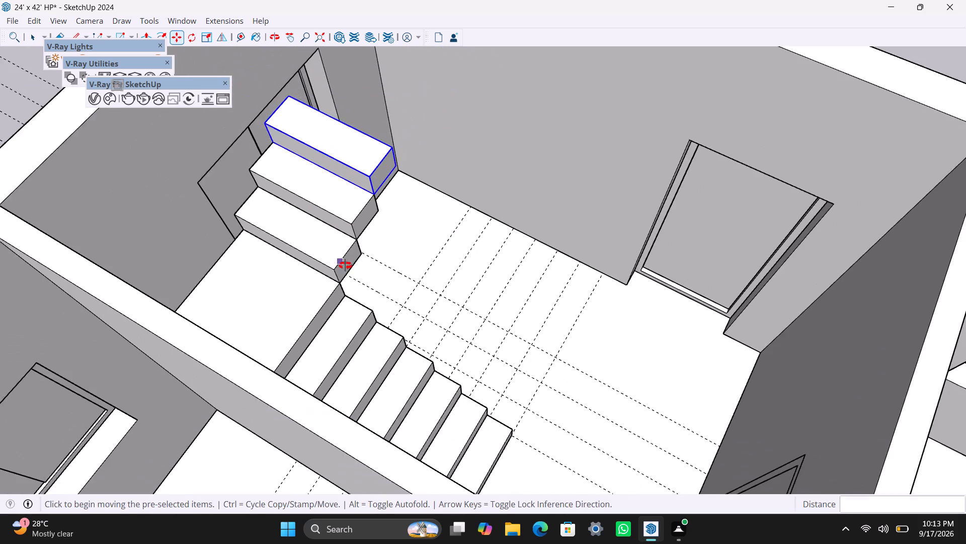
middle_click_drag(345, 265, 416, 365)
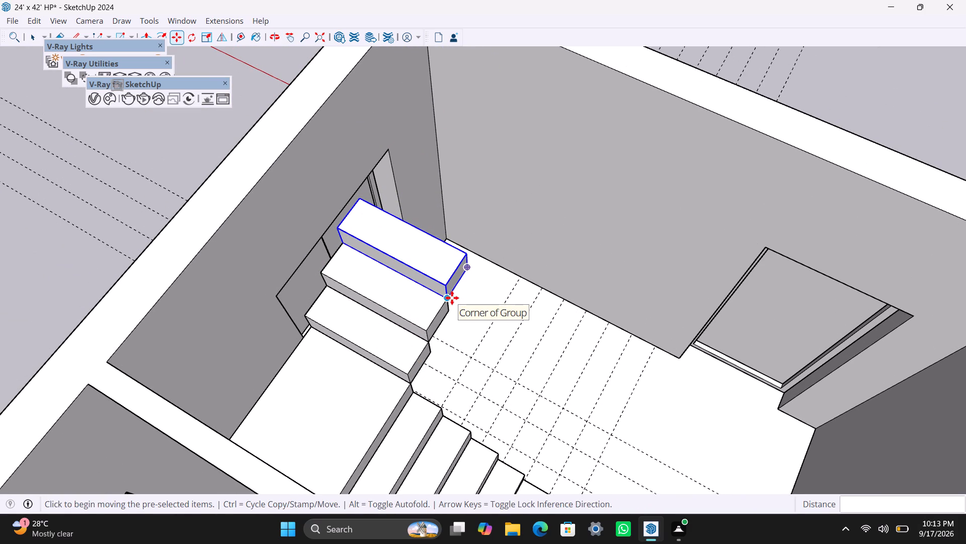
left_click(452, 298)
left_click(467, 253)
Push/pull the far side face of the topmost block inside its group out to the room's wall, making a second landing.
middle_click_drag(493, 267, 230, 311)
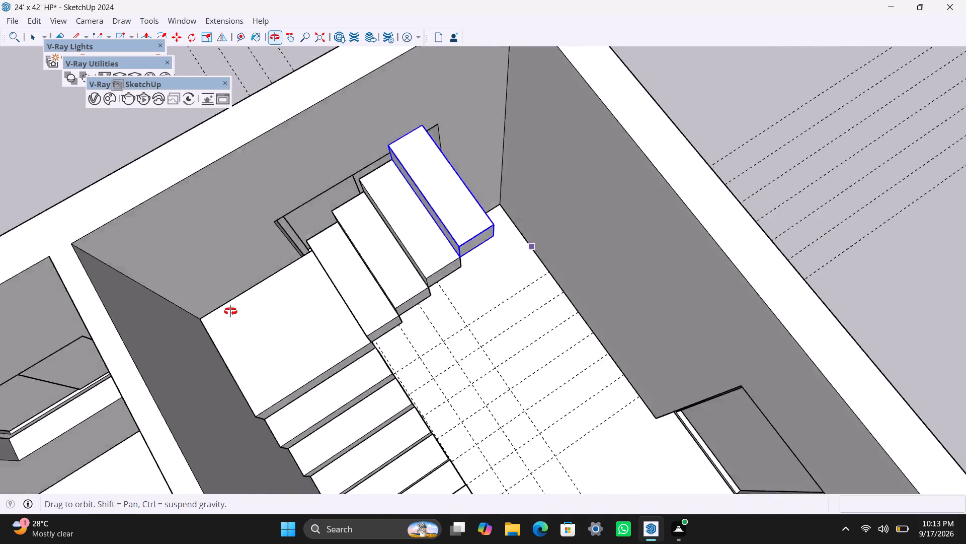
middle_click_drag(230, 311, 178, 301)
scroll(494, 288, "up", 1)
key("space")
middle_click_drag(482, 295, 342, 290)
scroll(544, 231, "up", 3)
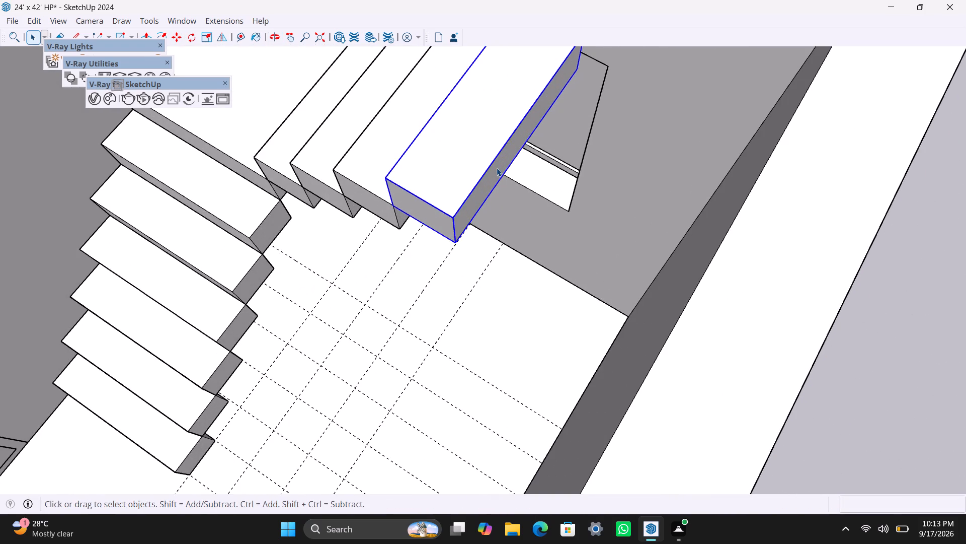
key("space")
double_click(496, 171)
left_click(496, 171)
left_click(496, 171)
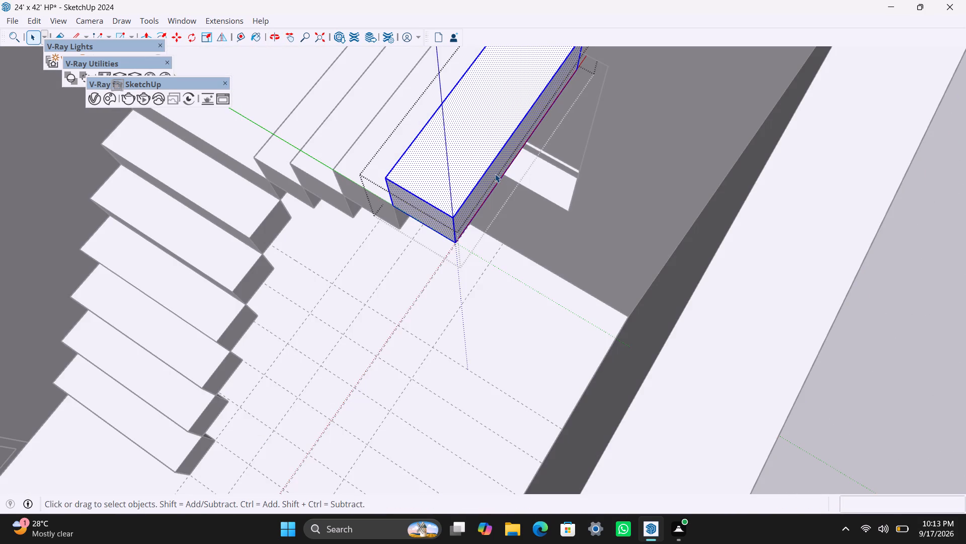
left_click(495, 174)
left_click(494, 174)
key("p")
left_click_drag(494, 174, 494, 176)
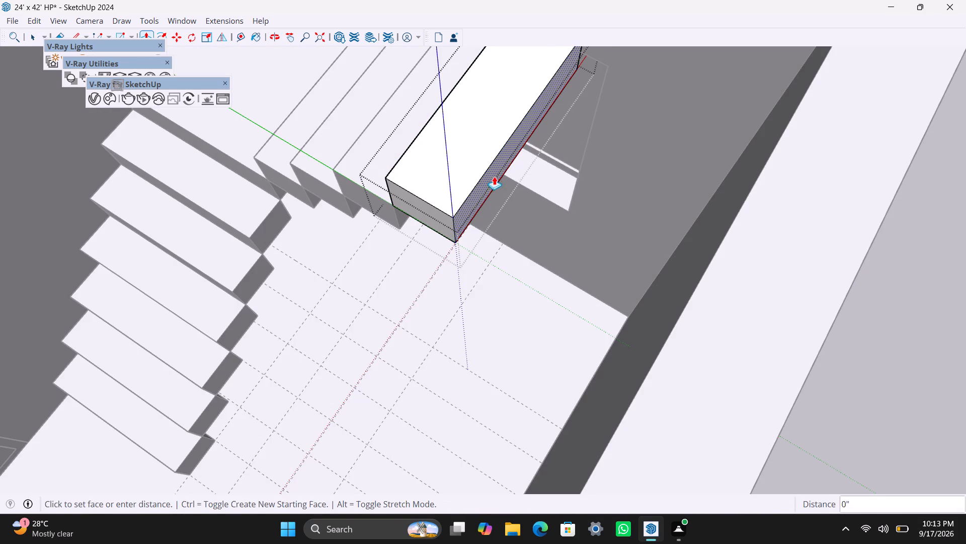
left_click_drag(494, 176, 654, 261)
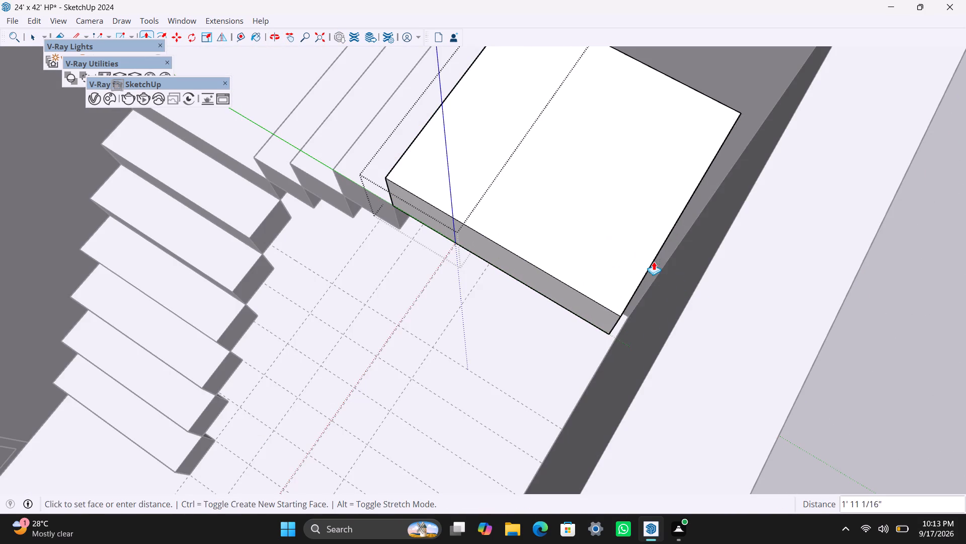
left_click_drag(654, 261, 672, 284)
key("space")
left_click_drag(916, 286, 904, 300)
scroll(513, 320, "down", 10)
left_click(780, 237)
scroll(548, 286, "down", 4)
Copy the first flight's lowest step block onto the second landing, its bottom corner meeting the landing's top inner corner.
middle_click_drag(572, 338, 369, 398)
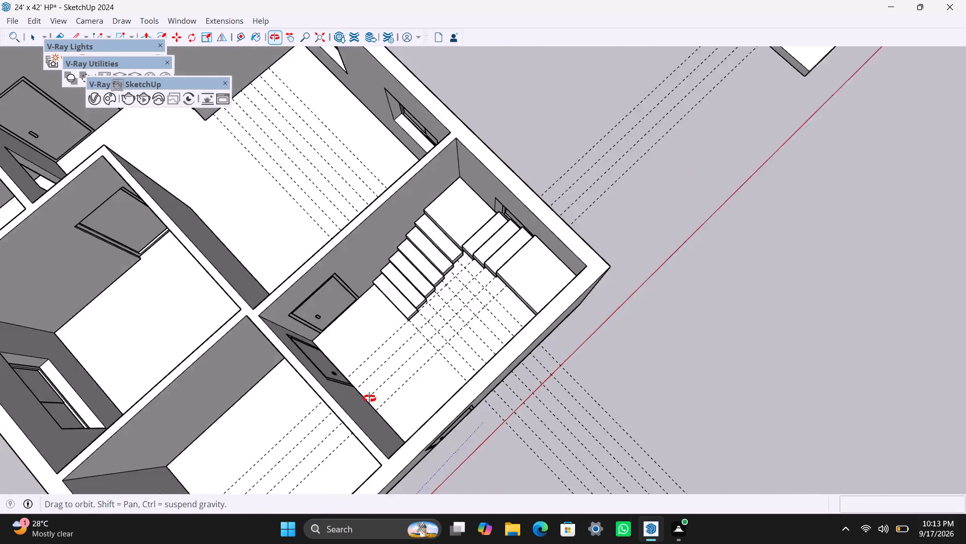
middle_click_drag(369, 398, 131, 328)
scroll(475, 300, "up", 2)
middle_click_drag(658, 343, 222, 369)
scroll(413, 251, "up", 2)
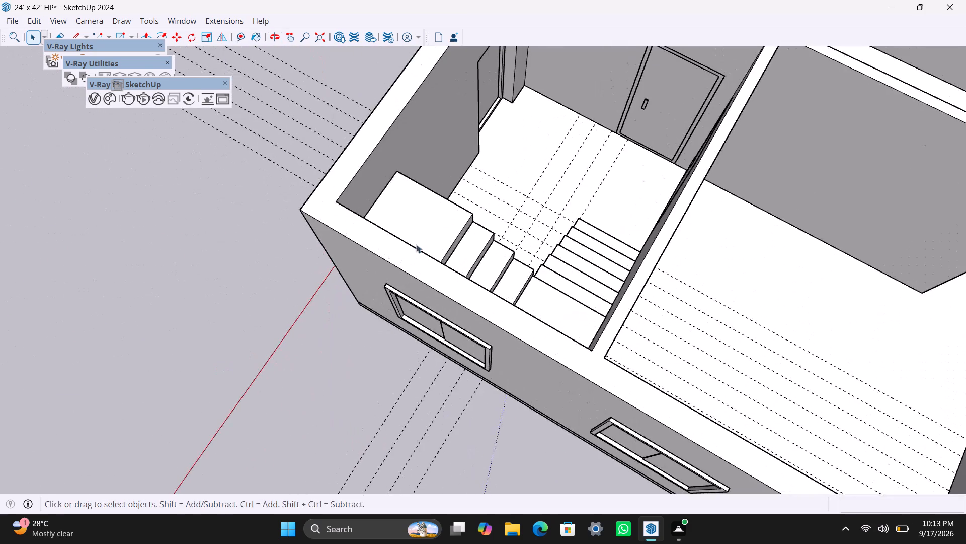
middle_click_drag(446, 283, 545, 341)
scroll(643, 335, "up", 5)
middle_click_drag(589, 356, 642, 388)
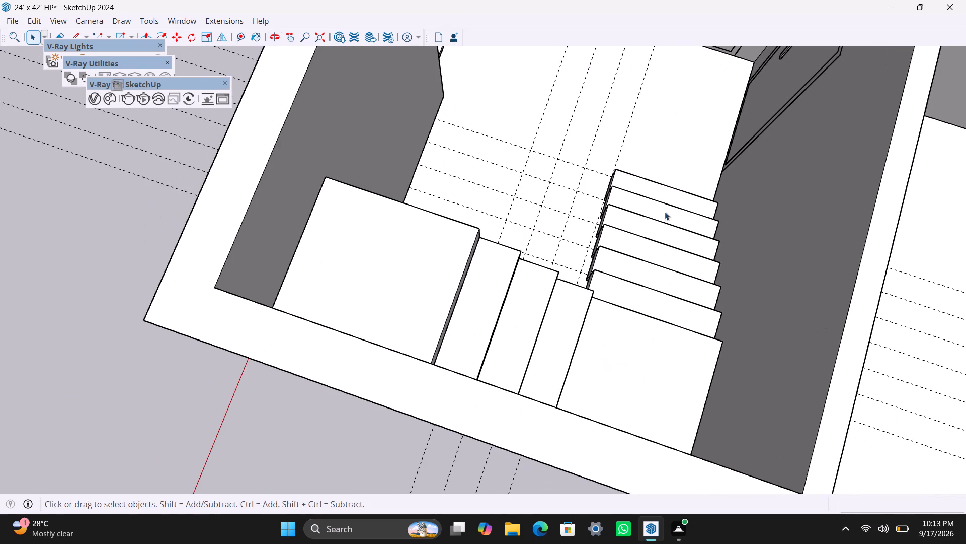
left_click(665, 195)
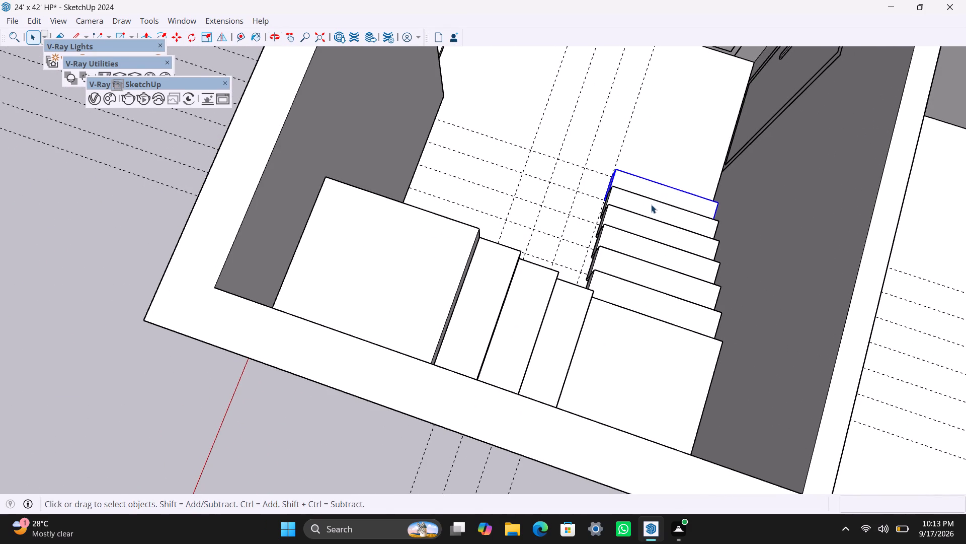
key("m")
left_click(618, 170)
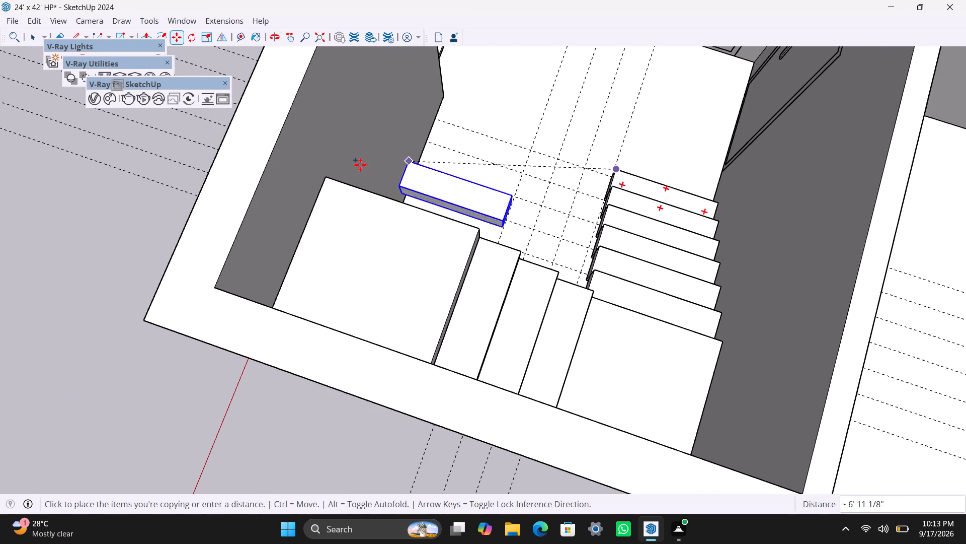
left_click(339, 117)
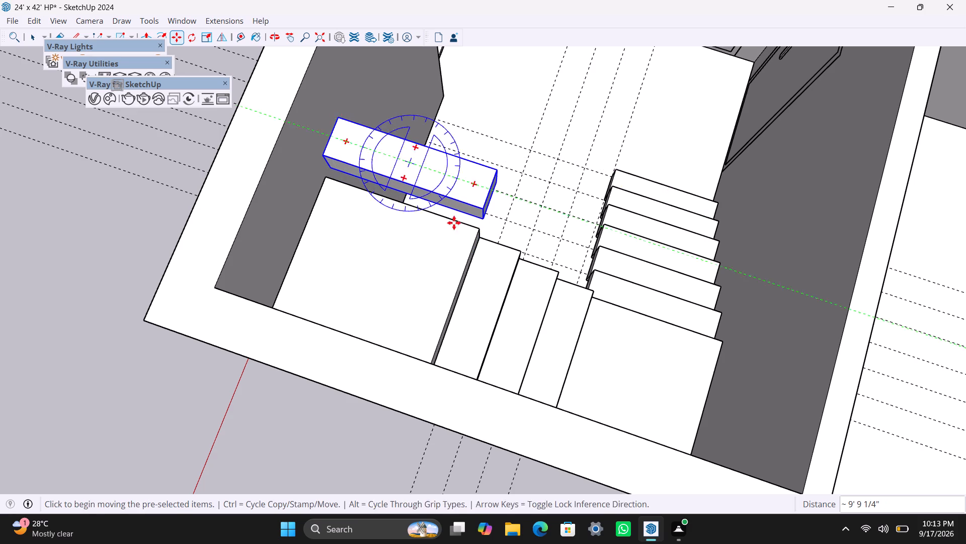
left_click(489, 214)
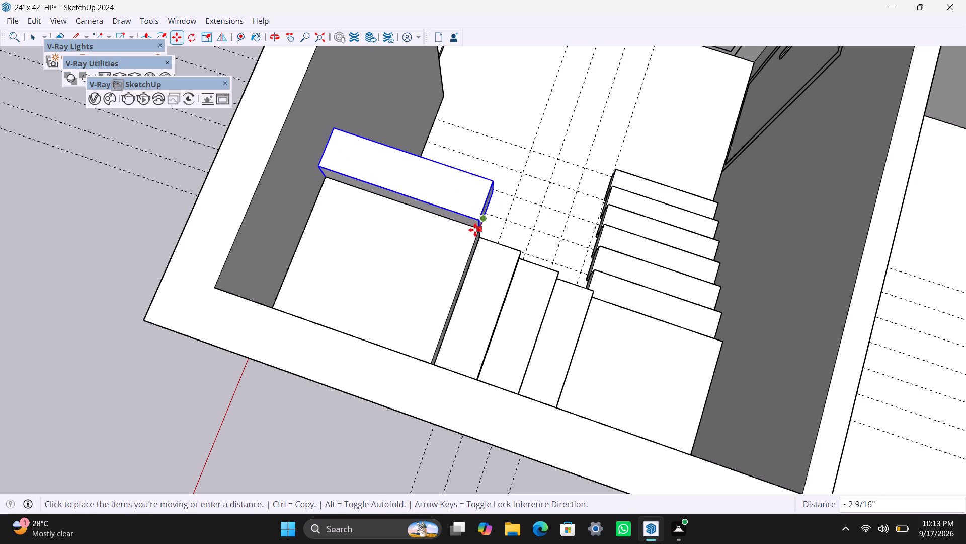
left_click(474, 230)
Copy the step block on the second landing three more times, each copy starting at the previous step's top outer corner.
left_click(476, 226)
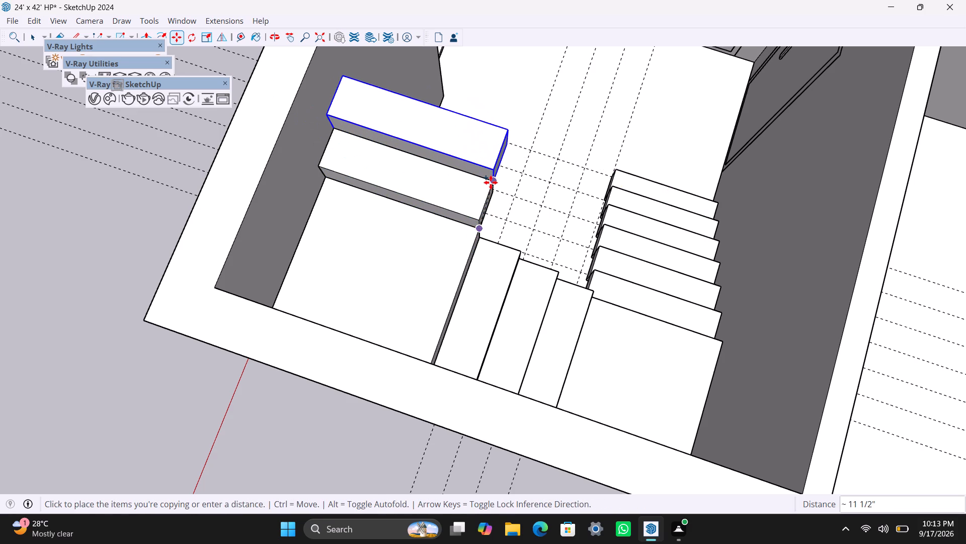
left_click(491, 182)
left_click_drag(491, 182, 491, 169)
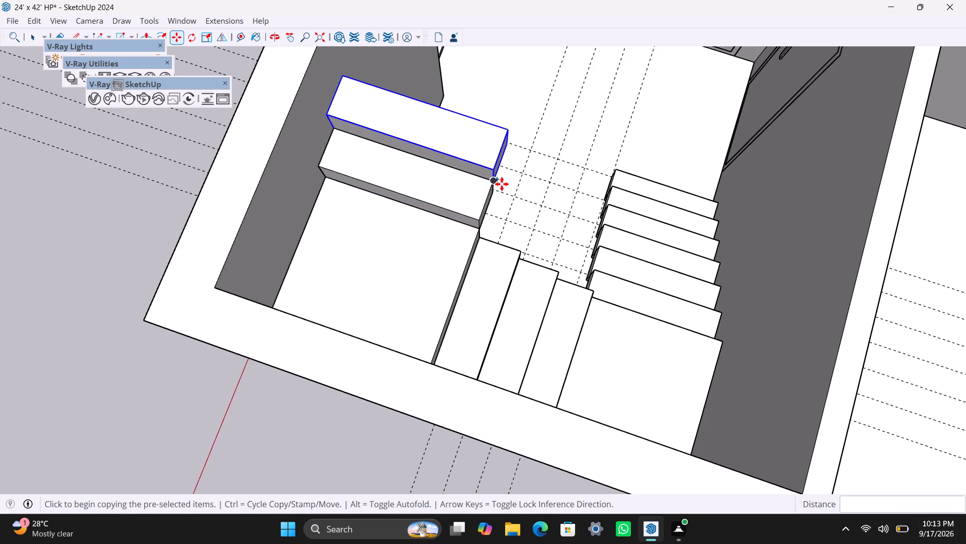
left_click(500, 184, "ctrl")
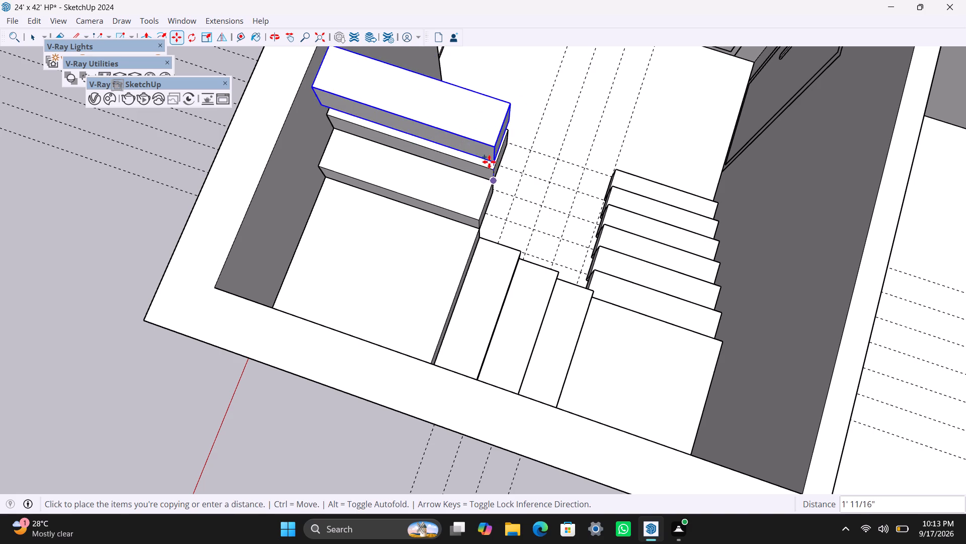
left_click(508, 129)
scroll(508, 155, "down", 4)
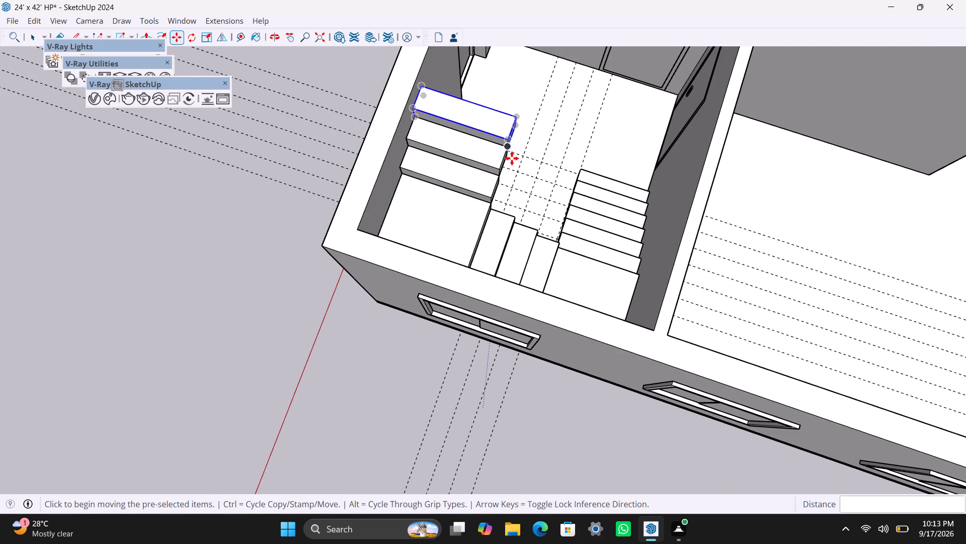
left_click(512, 151)
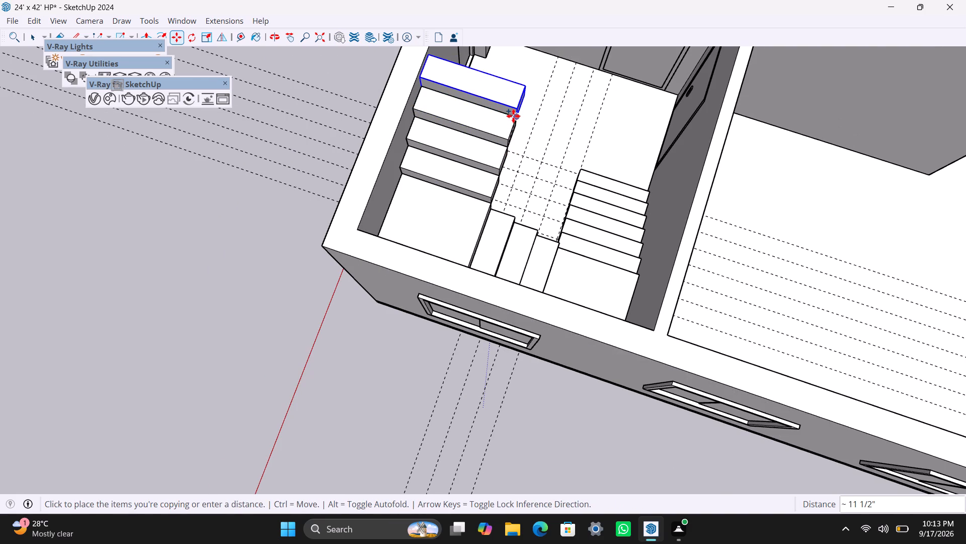
left_click(517, 123)
left_click(282, 185)
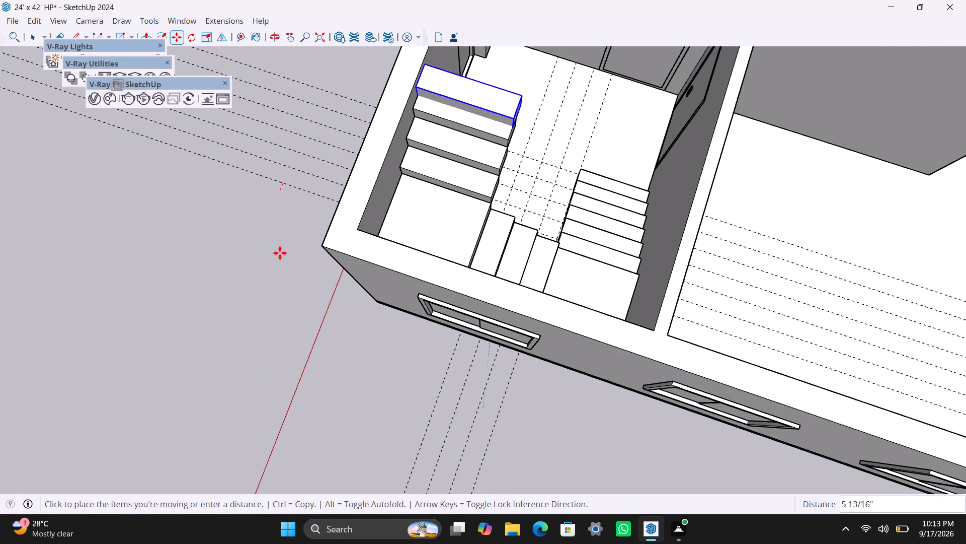
scroll(276, 270, "down", 1)
key("Escape")
key("space")
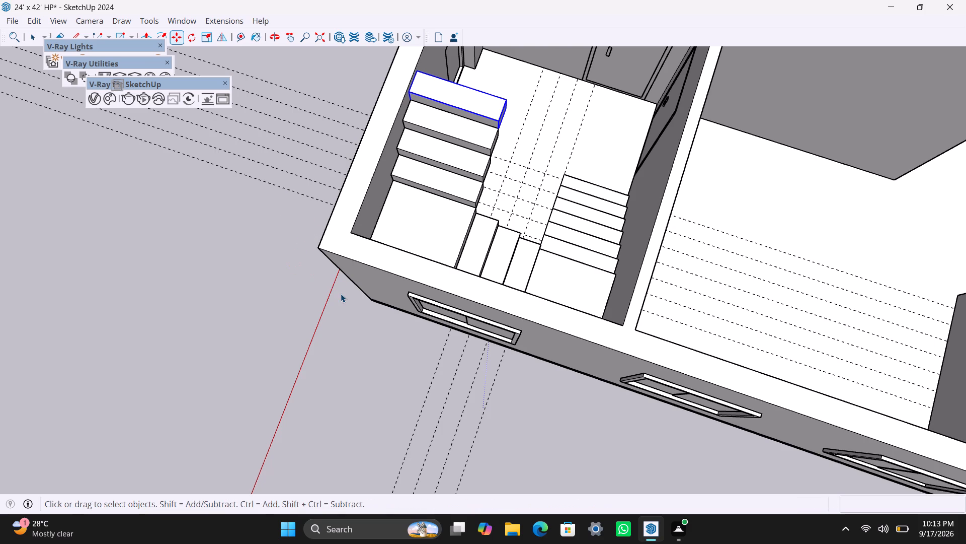
left_click(341, 294)
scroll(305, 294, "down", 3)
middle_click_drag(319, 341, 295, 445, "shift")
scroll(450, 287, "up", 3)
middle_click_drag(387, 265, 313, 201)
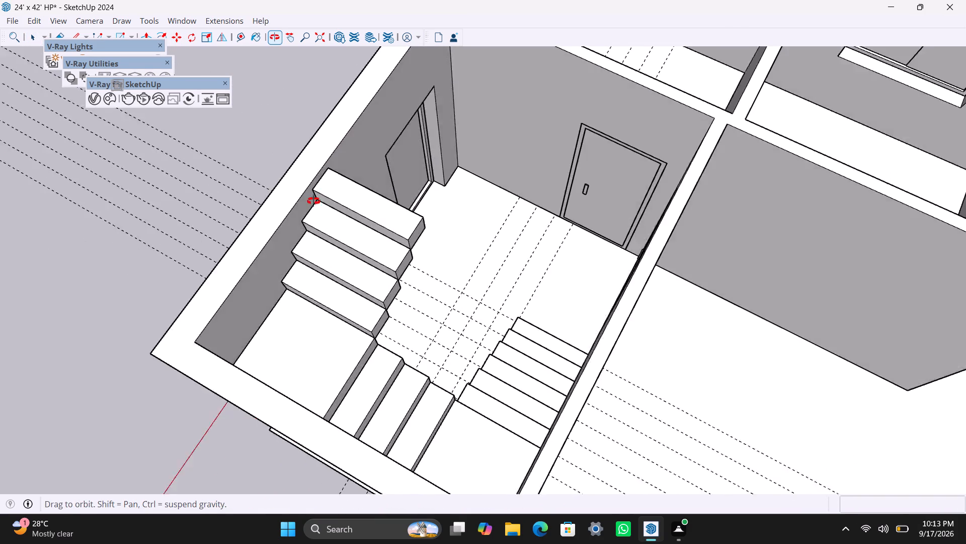
Save the house model with the completed turning staircase.
middle_click_drag(313, 201, 476, 144)
scroll(443, 271, "down", 6)
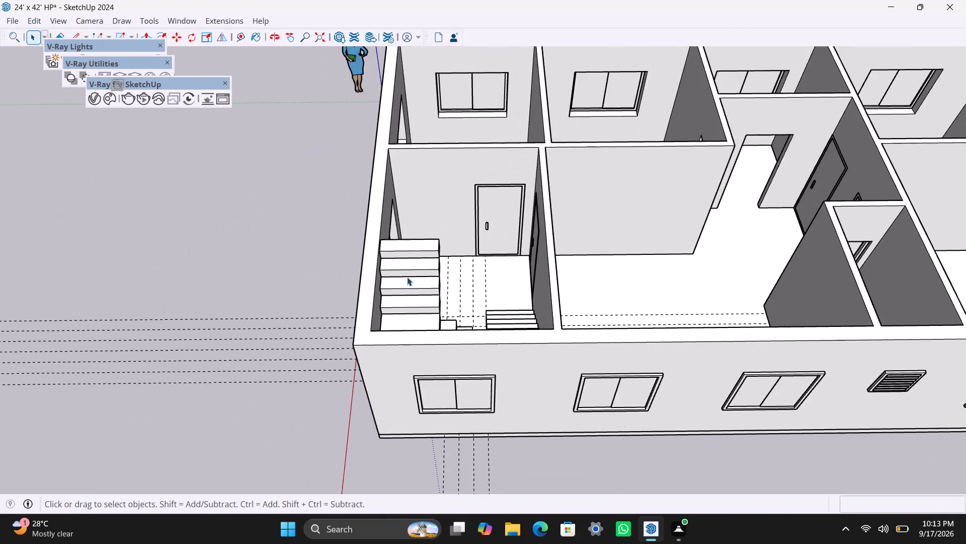
scroll(407, 277, "down", 2)
middle_click_drag(267, 366, 930, 407)
scroll(610, 326, "up", 2)
middle_click_drag(526, 328, 645, 322)
key("ctrl+s")
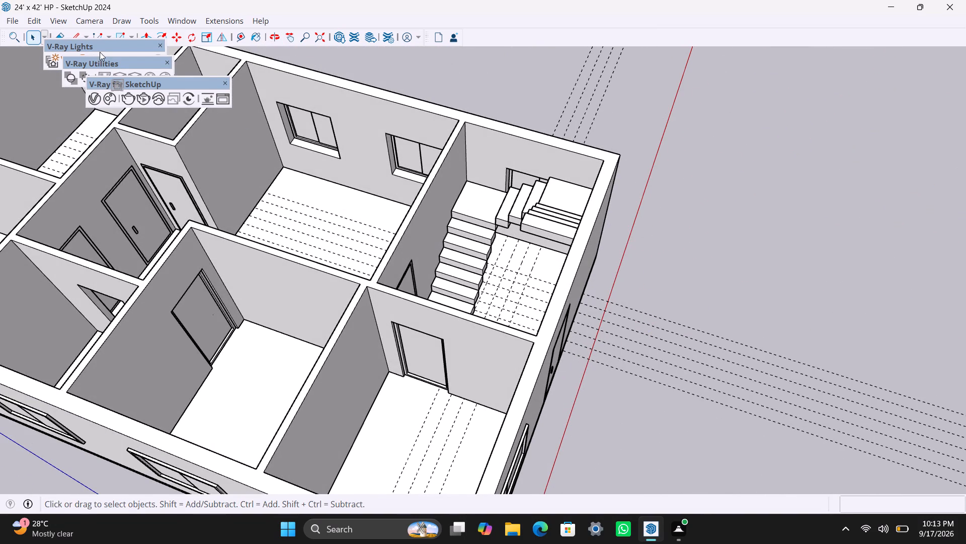
Delete all construction guides from the model.
left_click(31, 24)
left_click(93, 147)
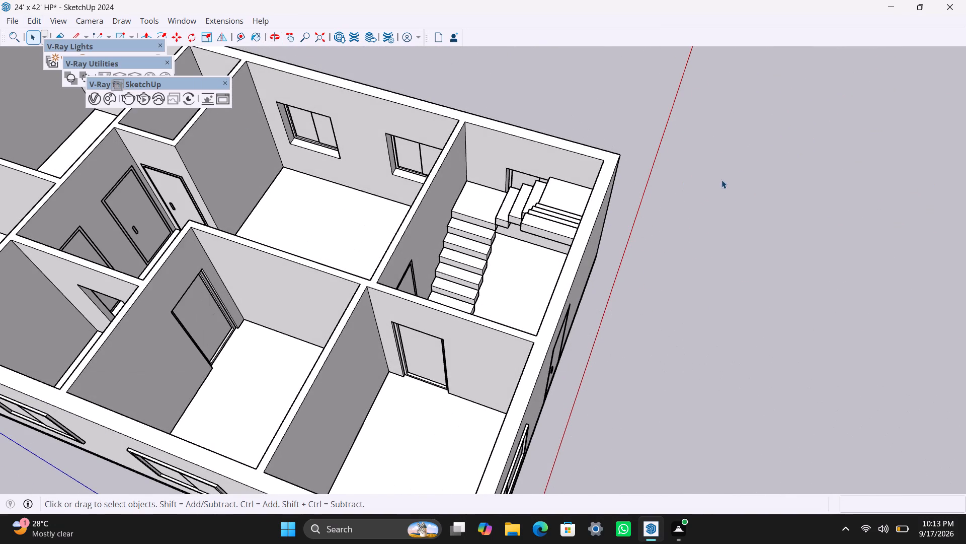
left_click(721, 176)
Inside the first flight's lowest step group, place a guide on the tread 4.5" from its back edge.
scroll(519, 265, "up", 4)
middle_click_drag(483, 315, 585, 346, "shift")
scroll(570, 335, "up", 3)
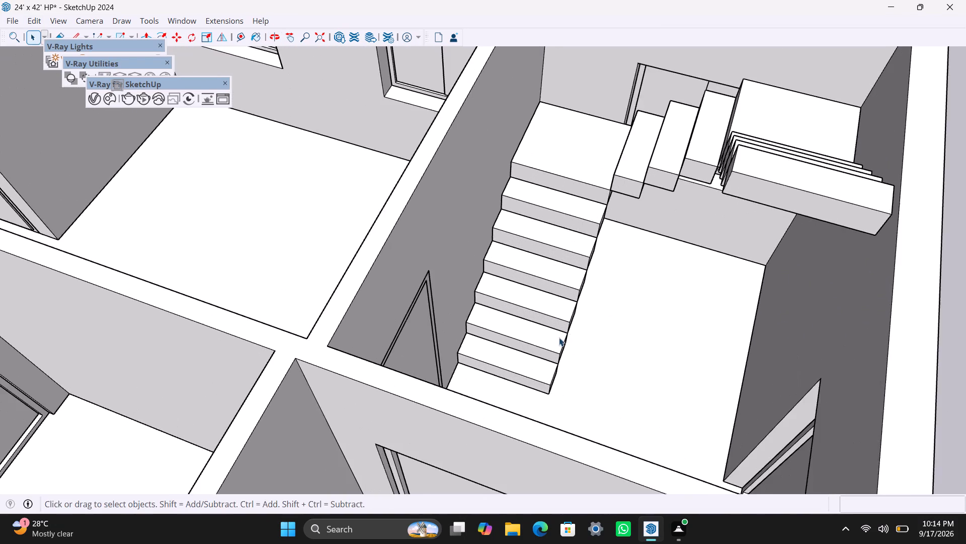
middle_click_drag(566, 347, 654, 366)
scroll(547, 346, "up", 1)
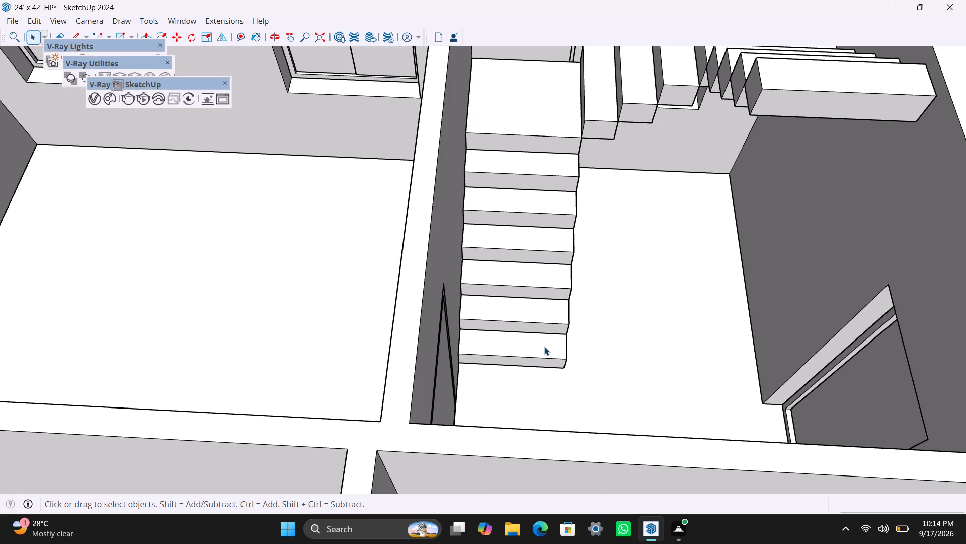
scroll(544, 347, "up", 1)
triple_click(544, 347)
scroll(544, 347, "up", 3)
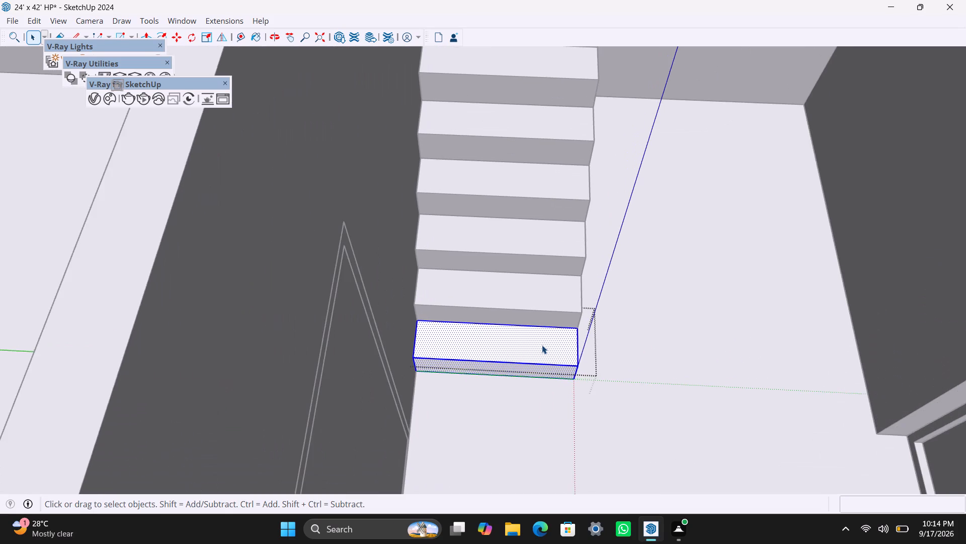
scroll(542, 345, "up", 1)
key("t")
left_click(546, 326)
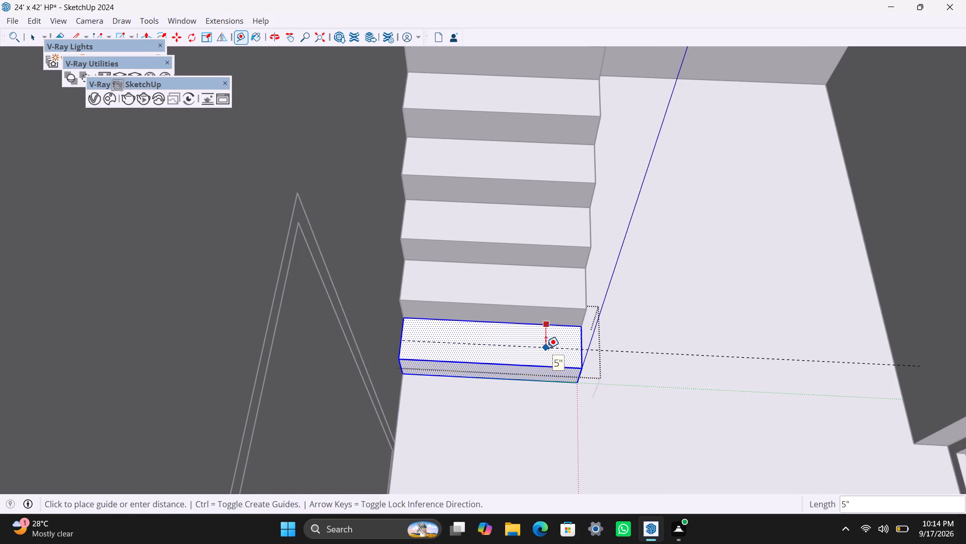
type("4.5\"")
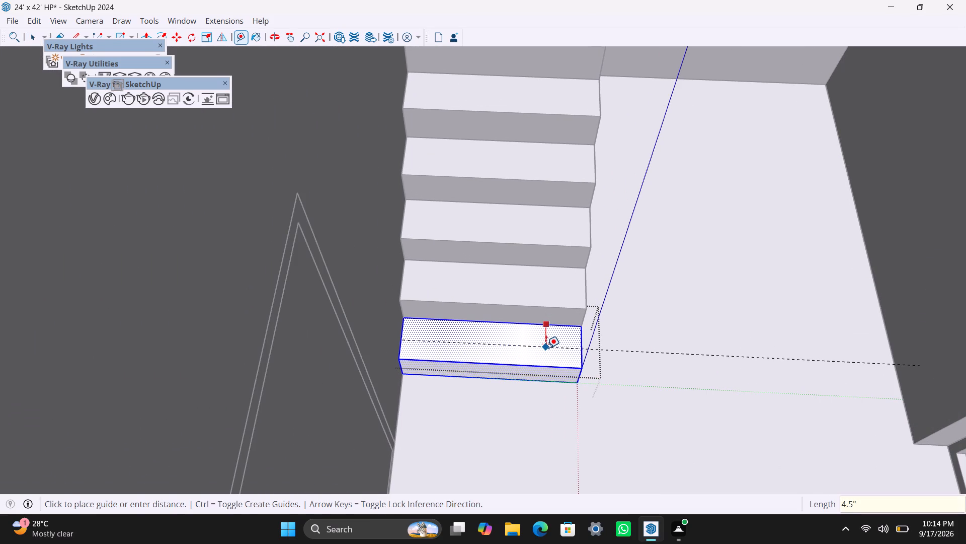
key("Return")
Place a second guide on the lowest tread, 1.5" in from its open side edge.
scroll(602, 328, "up", 5)
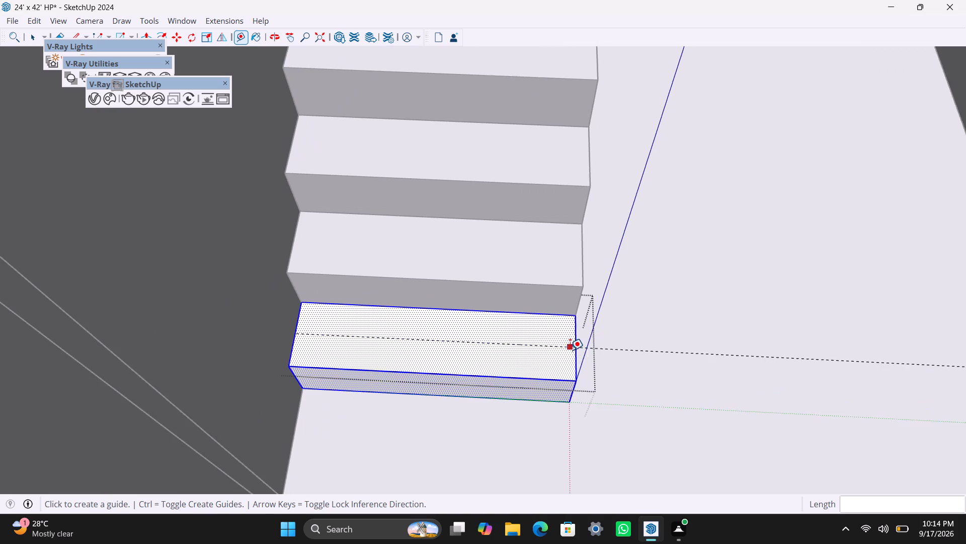
left_click(577, 337)
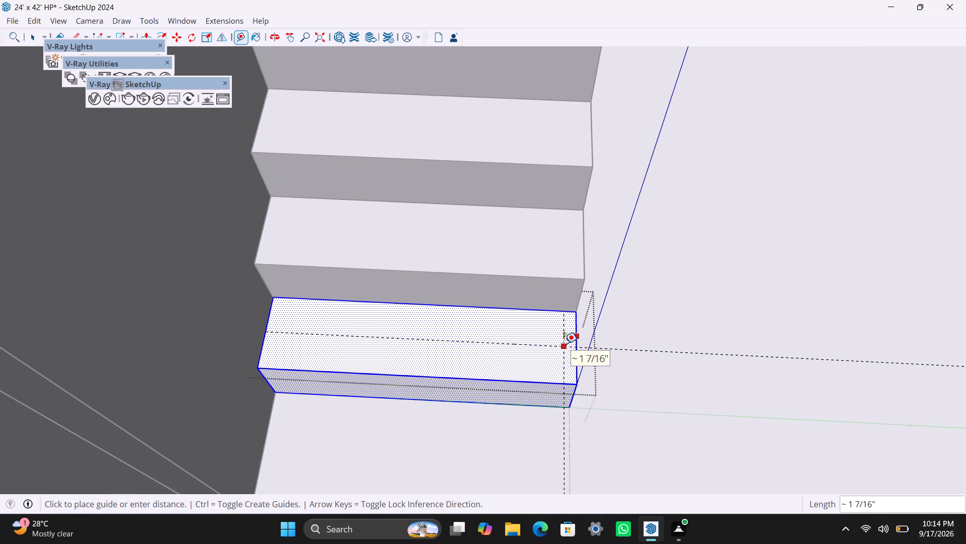
type("1.5\"")
key("Return")
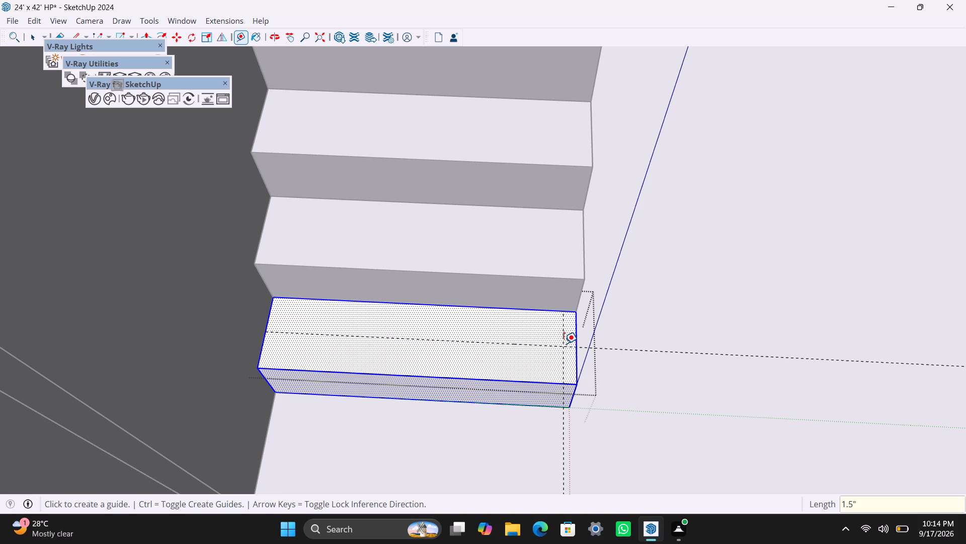
Draw a circle of 1" radius on the lowest tread, centred where the two guides cross.
key("c")
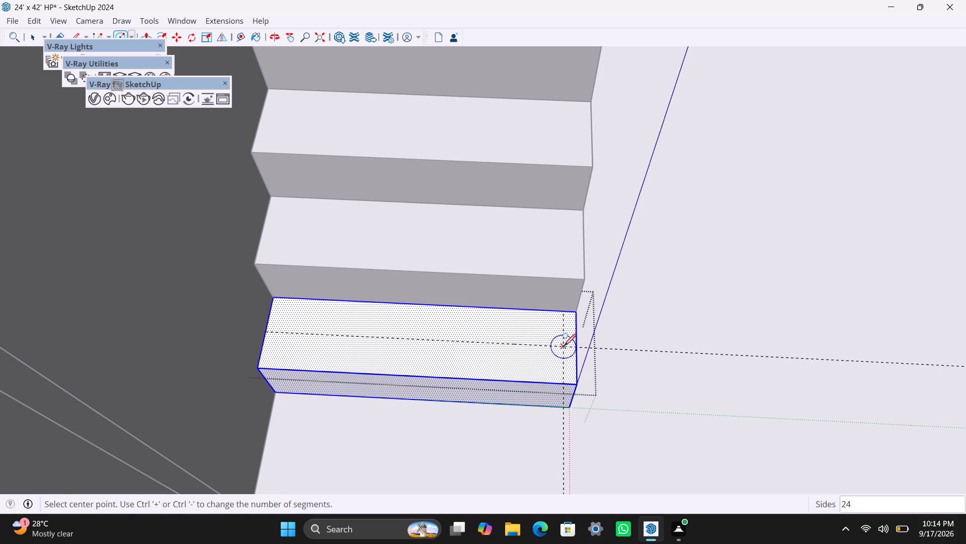
left_click(564, 345)
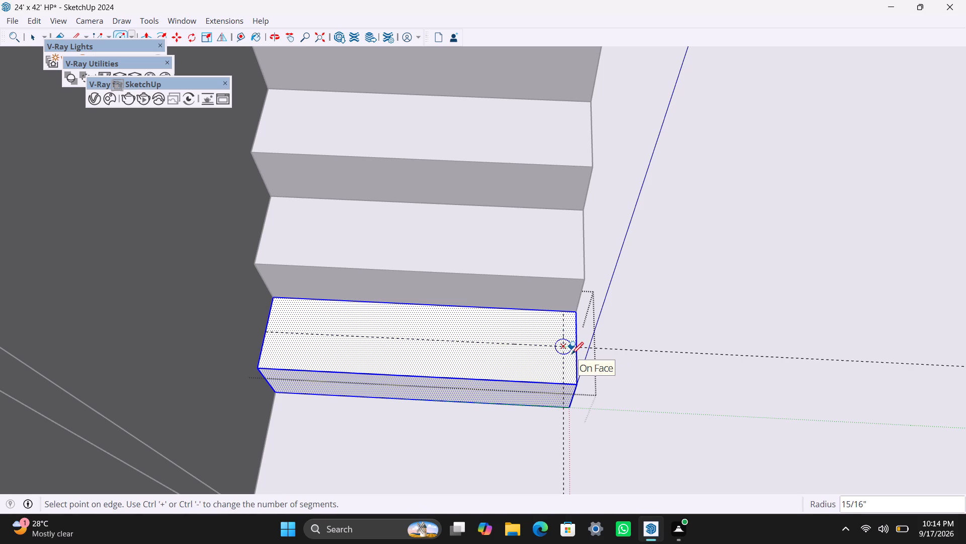
type("1\"")
key("Return")
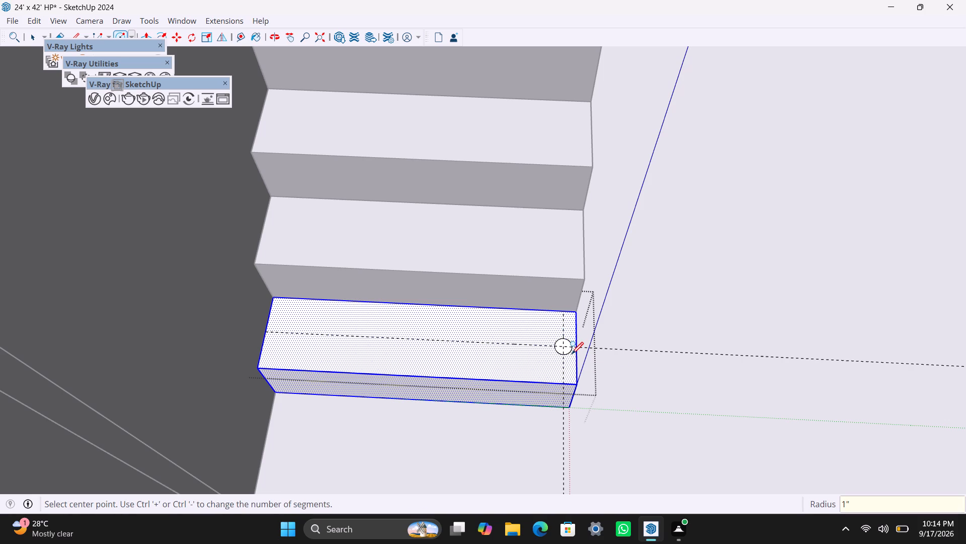
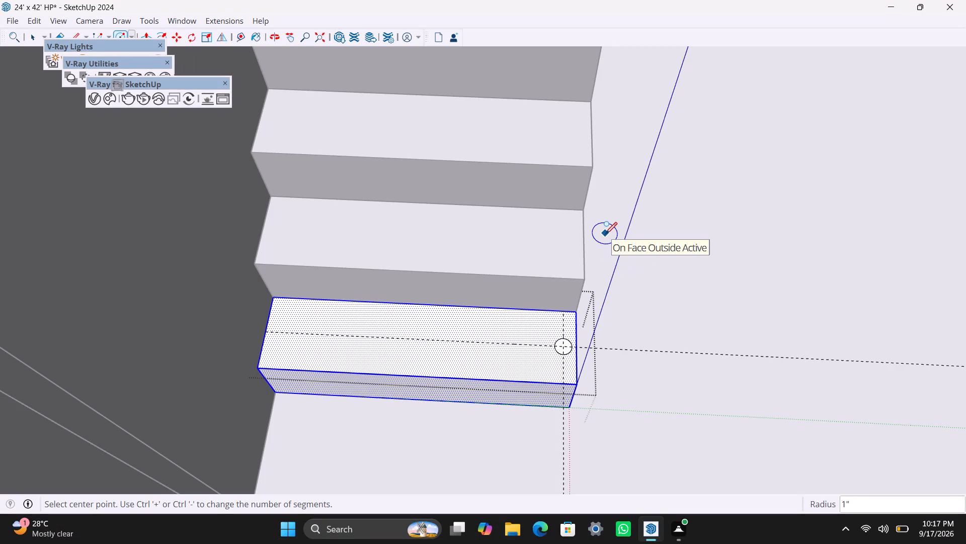
Make a group of the circle on the bottom stair tread and open it for editing.
key("Escape")
key("space")
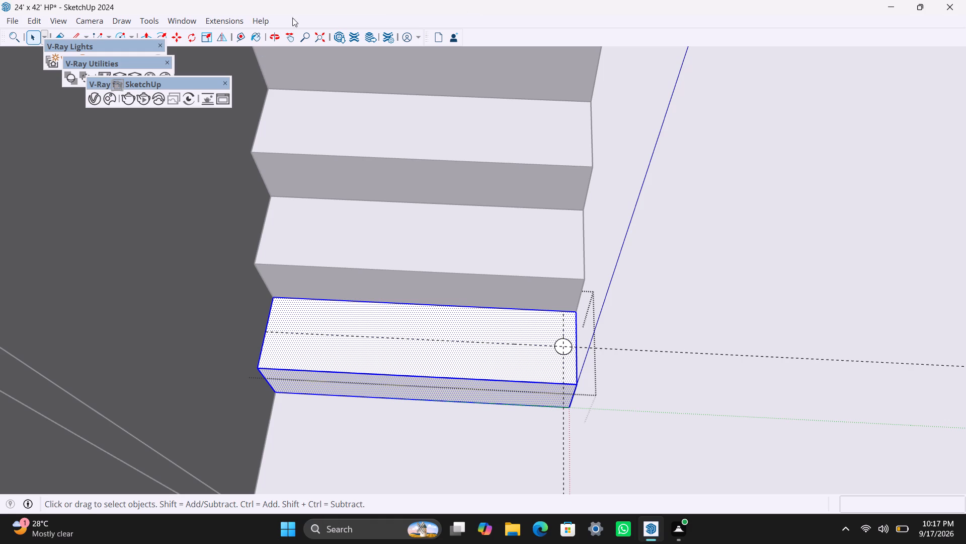
double_click(542, 240)
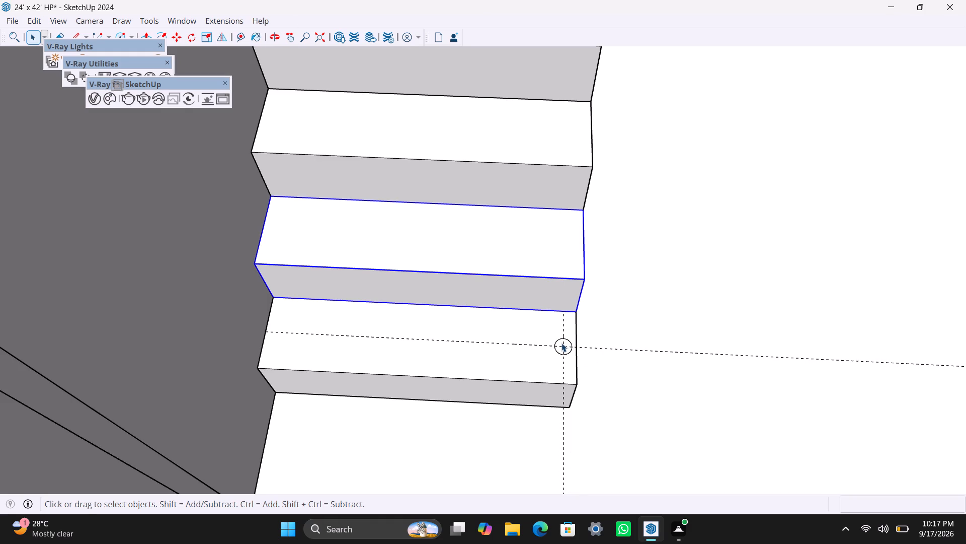
triple_click(561, 343)
double_click(561, 343)
scroll(561, 343, "up", 4)
double_click(562, 343)
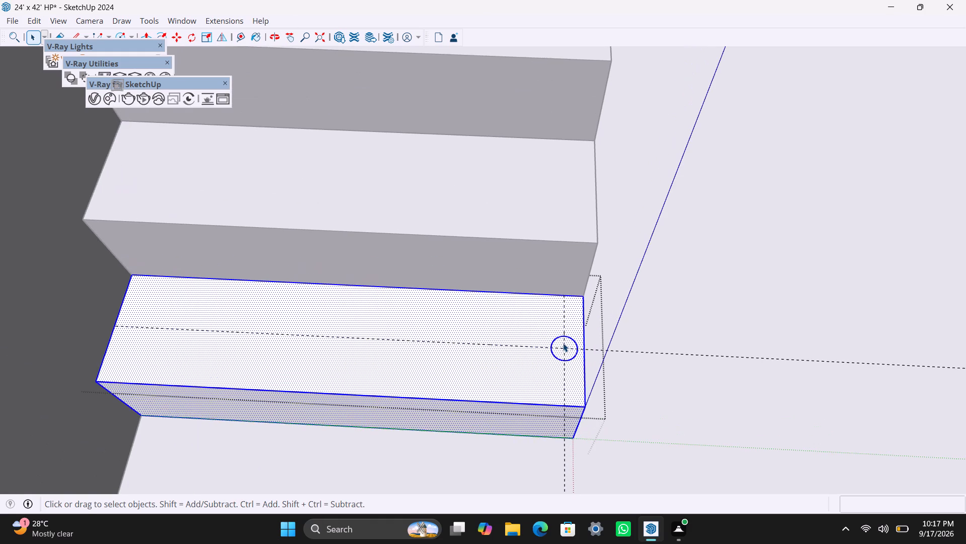
left_click(563, 343)
triple_click(568, 343)
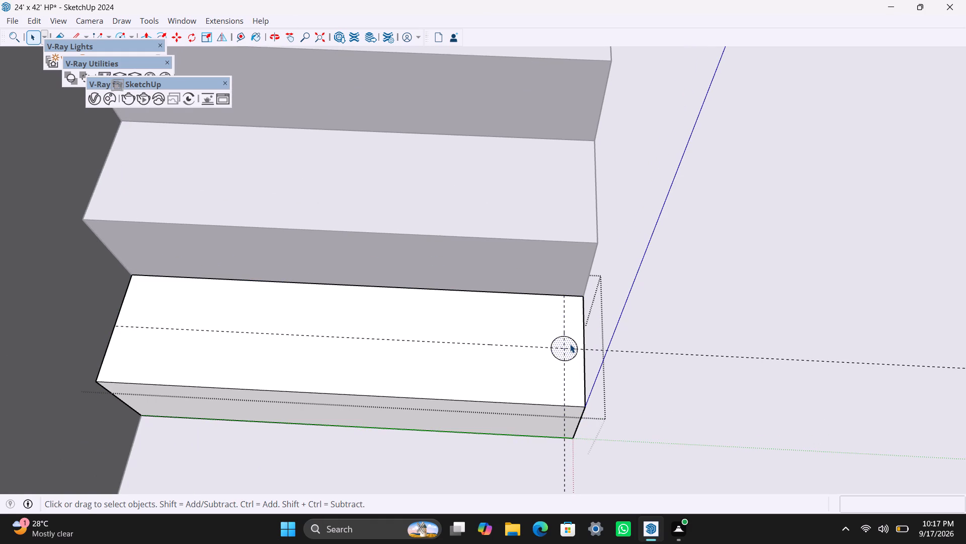
left_click(570, 344)
right_click(571, 344)
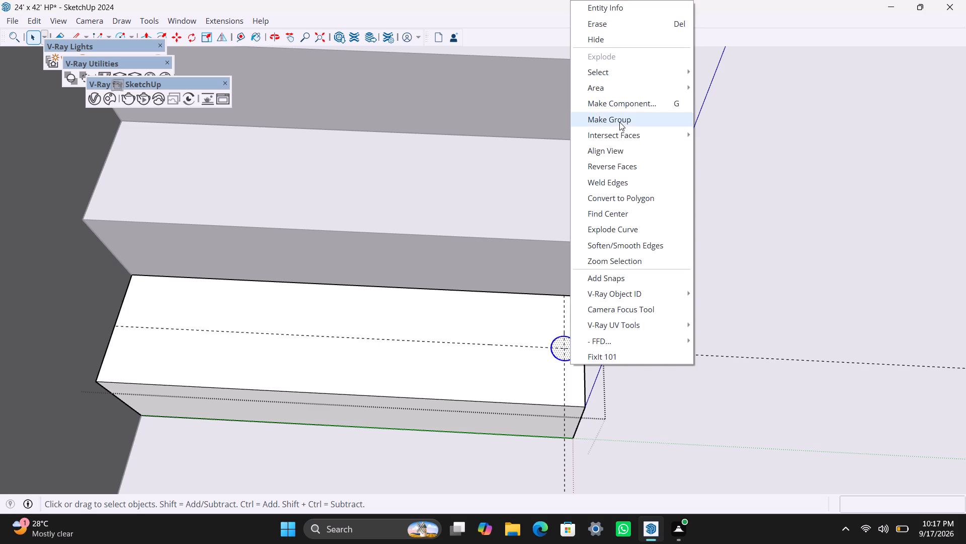
left_click(619, 122)
scroll(560, 345, "up", 3)
left_click(578, 343)
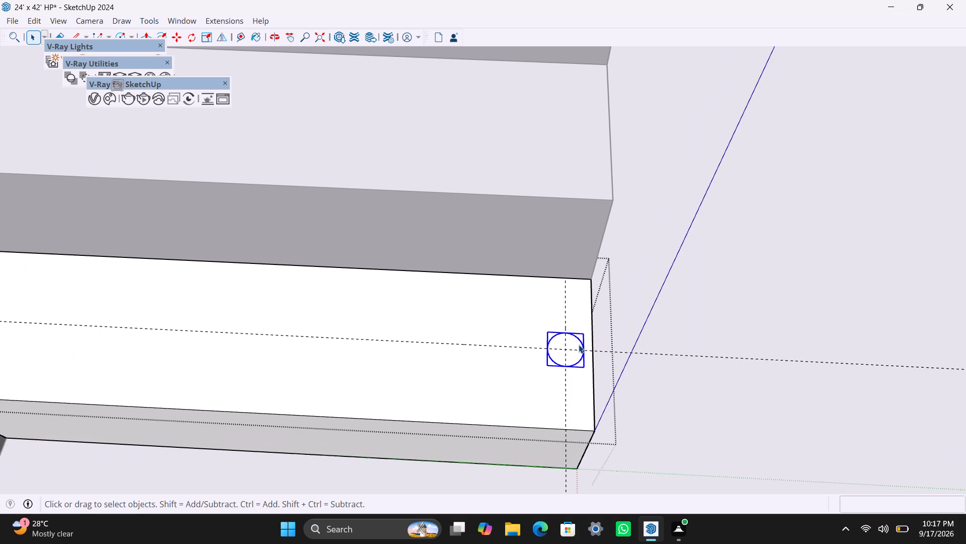
triple_click(579, 345)
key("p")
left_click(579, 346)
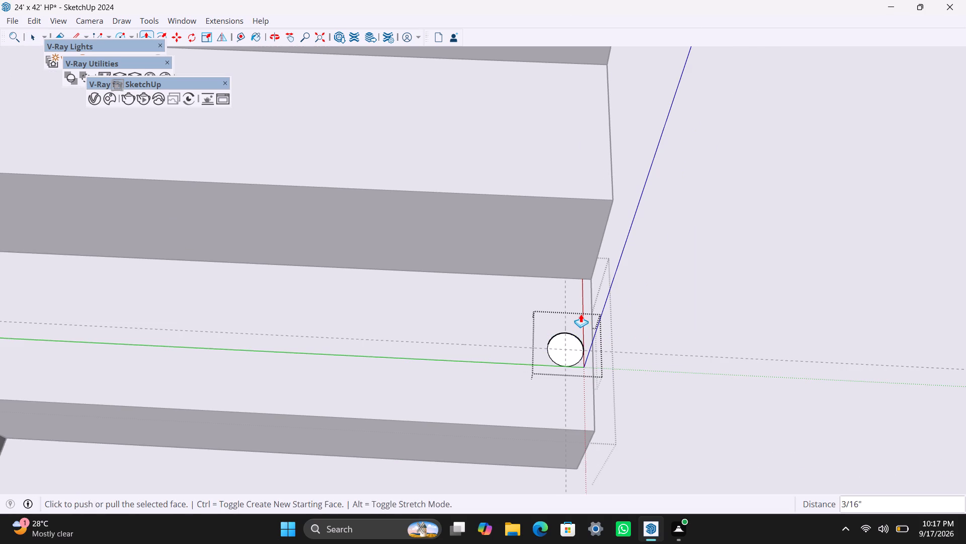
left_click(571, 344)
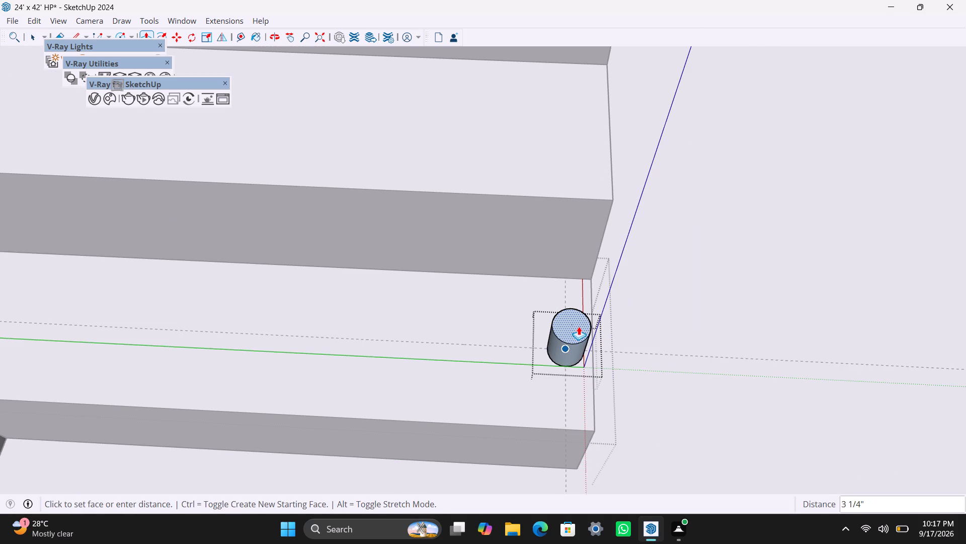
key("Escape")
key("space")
Extrude the grouped circle on the bottom tread upward by 3' and close the group.
left_click(577, 345)
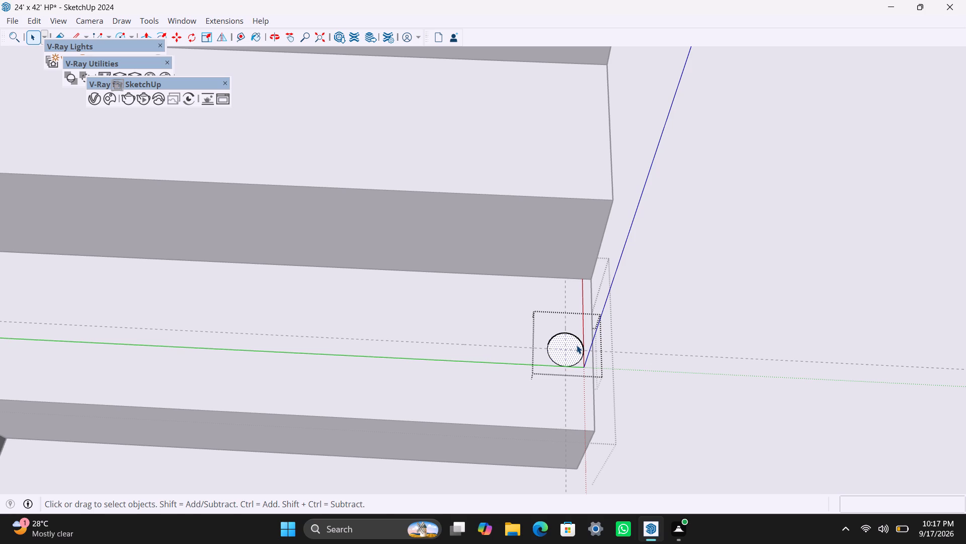
key("p")
left_click(577, 345)
type("3'")
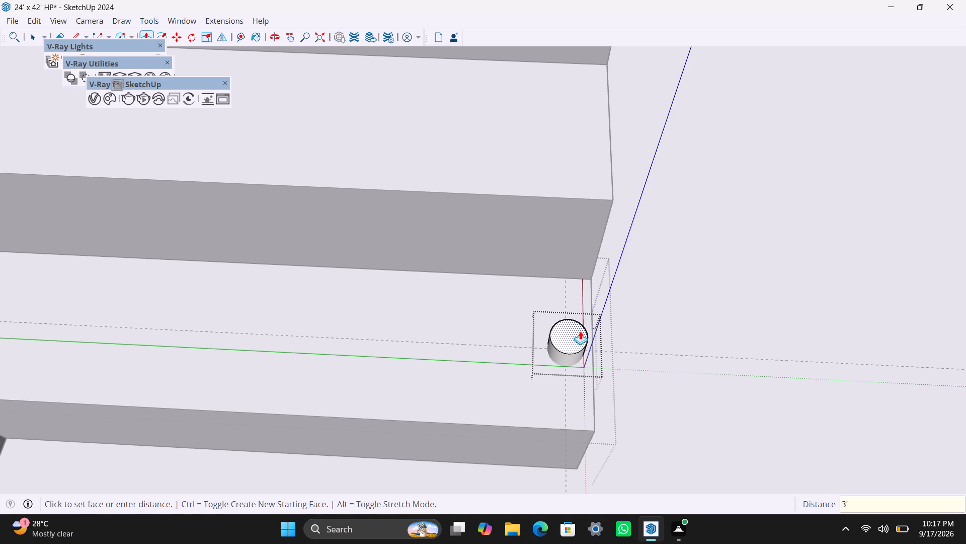
key("Return")
key("space")
scroll(406, 275, "down", 9)
left_click(399, 207)
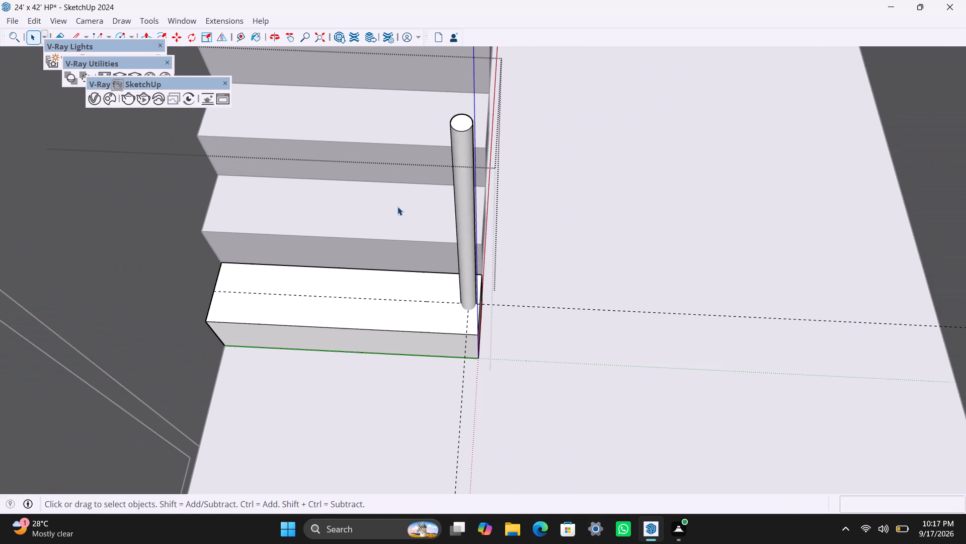
Inside the second step's group, place guides 4.5" from the tread's rear edge and 1.5" from its open side edge.
double_click(397, 211)
double_click(398, 216)
scroll(417, 197, "down", 1)
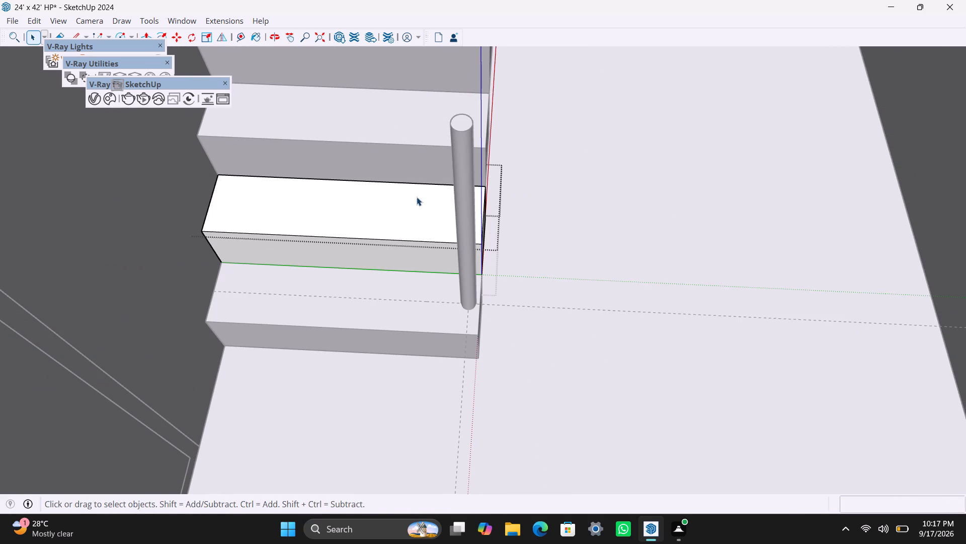
scroll(417, 197, "down", 2)
middle_click_drag(393, 197, 362, 341)
scroll(361, 348, "up", 1)
scroll(414, 215, "up", 1)
middle_click_drag(453, 197, 496, 183)
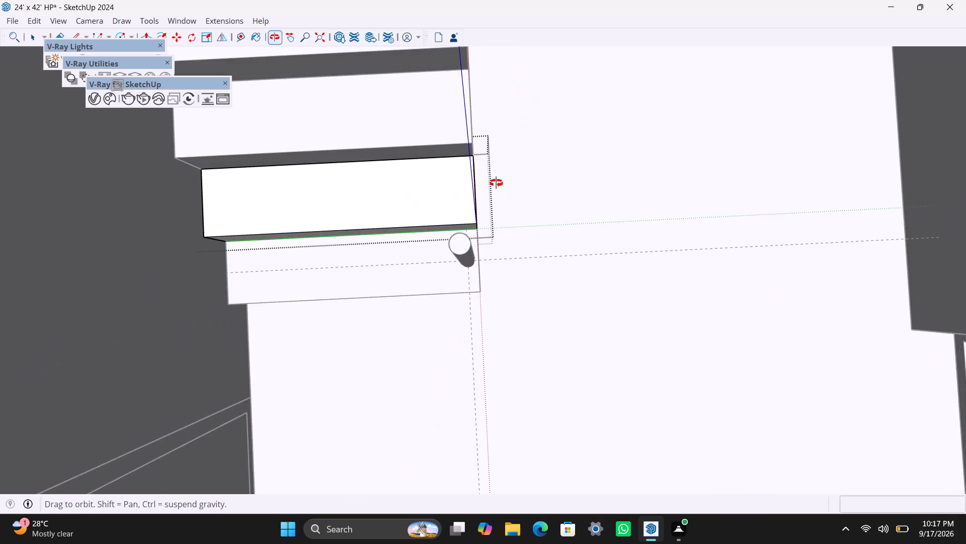
middle_click_drag(496, 183, 487, 180)
key("t")
left_click(412, 157)
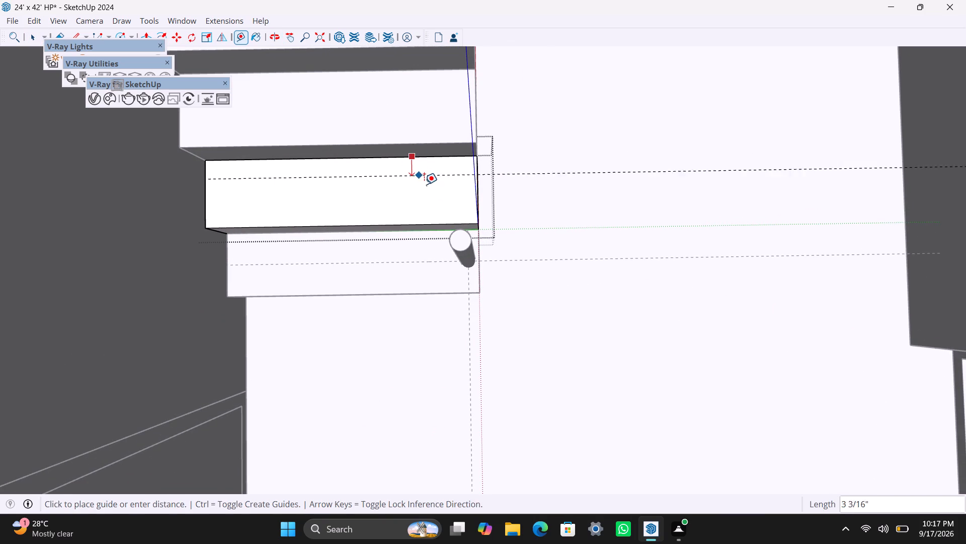
type("4.5\"")
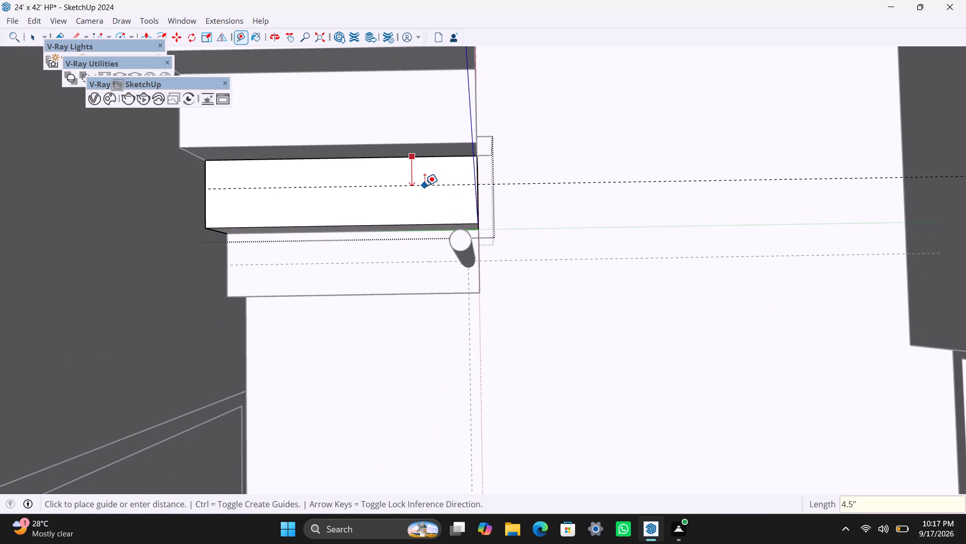
key("Return")
left_click(476, 185)
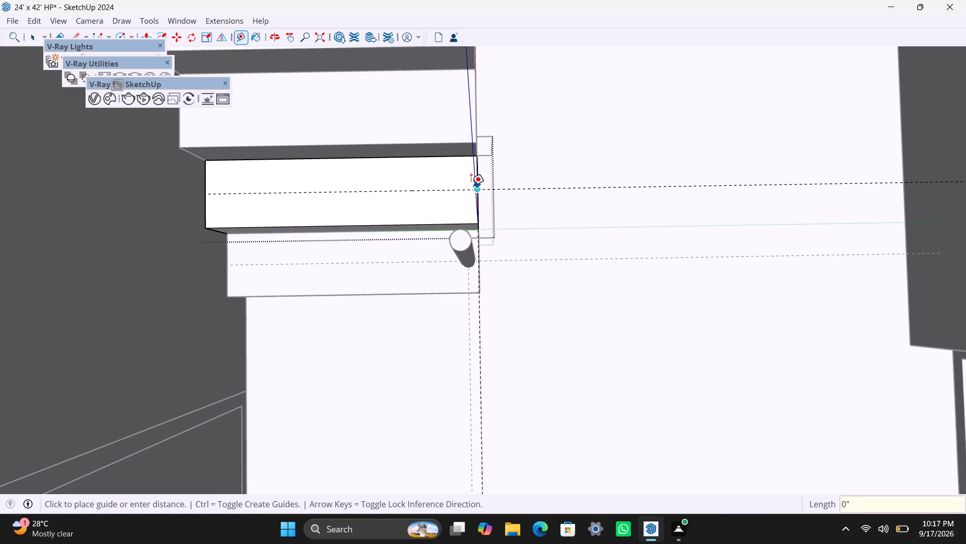
type("1.5\"")
key("Return")
Draw a 1" radius circle at the guide intersection on the second tread and group its face and edge.
key("c")
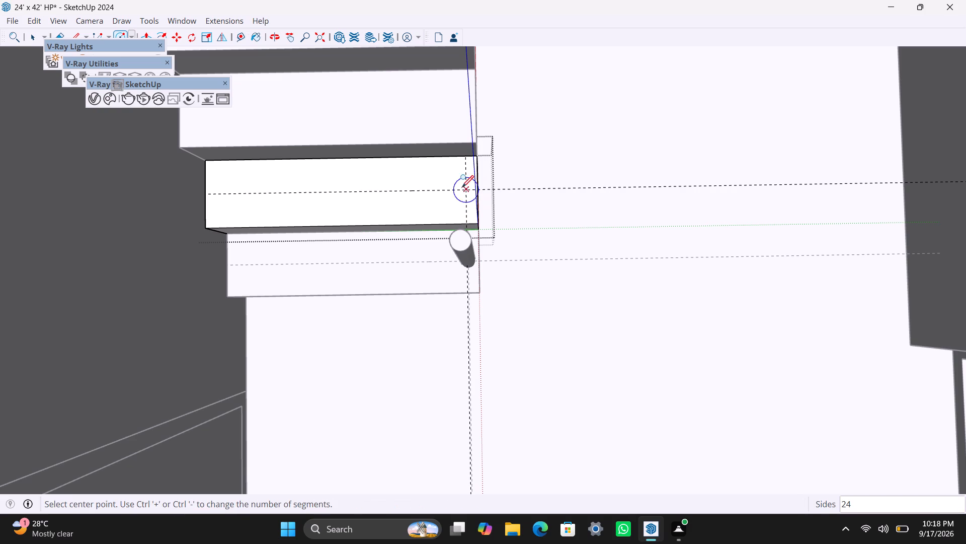
left_click(465, 189)
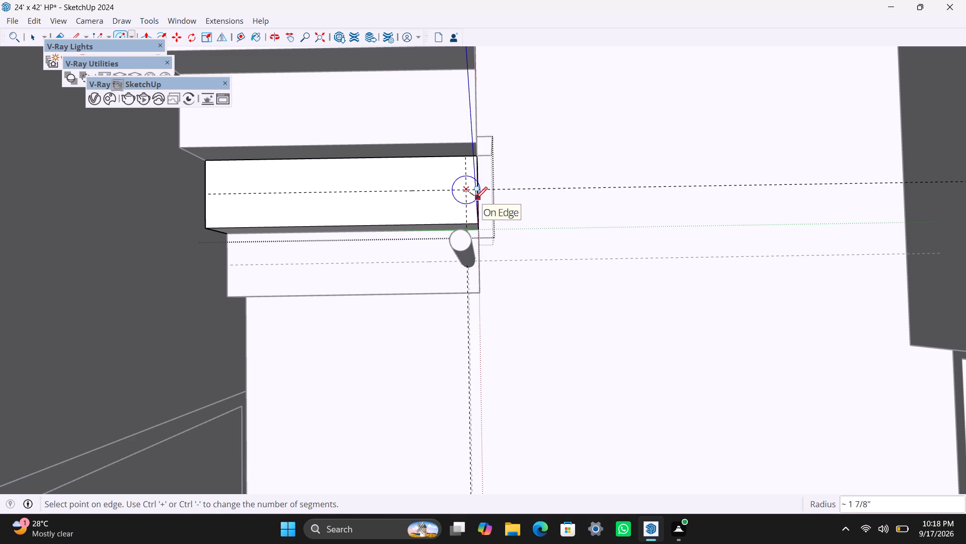
type("1\"")
key("Return")
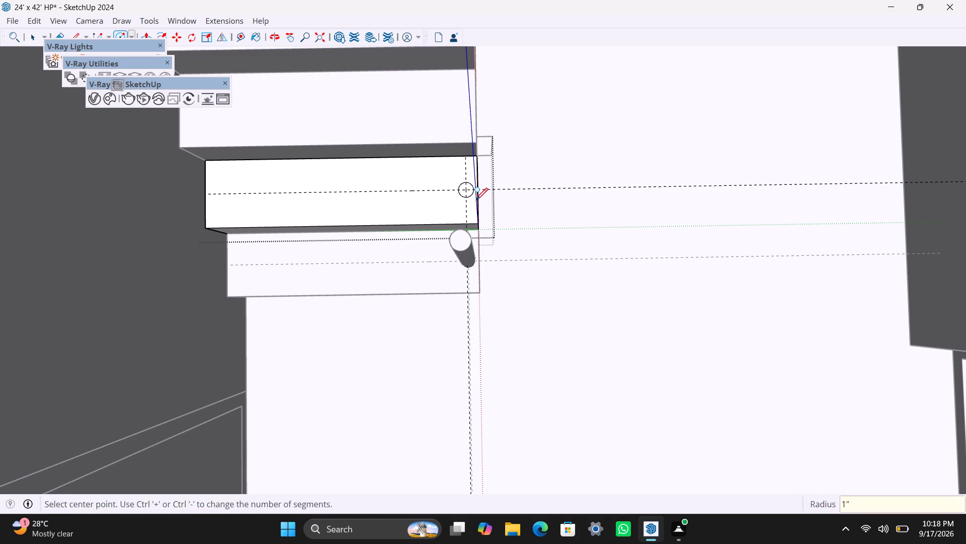
key("space")
double_click(463, 193)
right_click(463, 193)
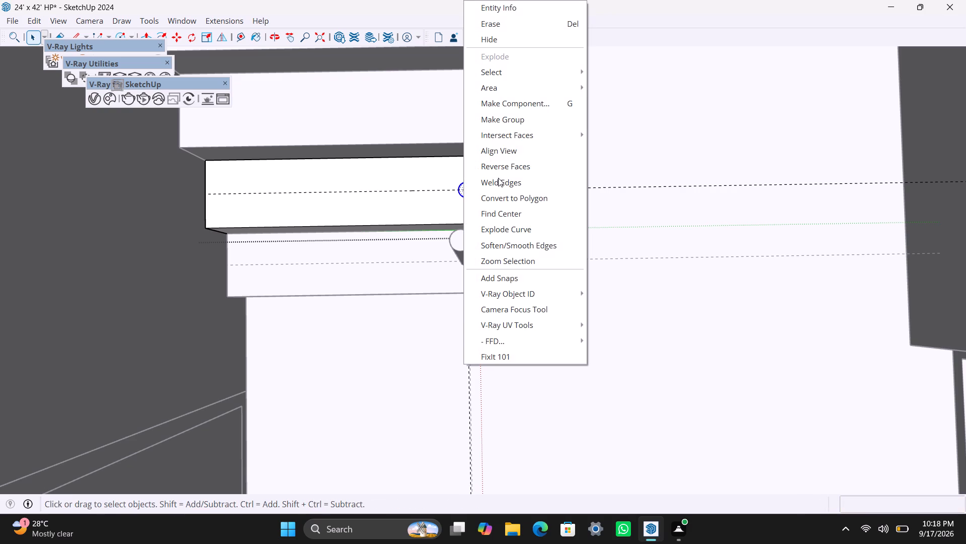
left_click(500, 124)
Extrude the grouped circle on the second tread upward by 3' and leave group editing.
scroll(465, 193, "up", 5)
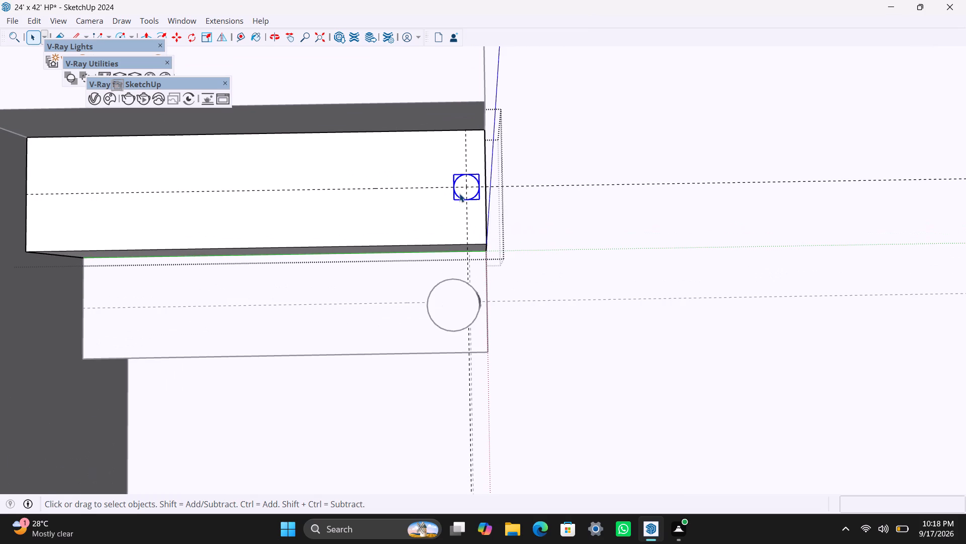
triple_click(459, 193)
key("p")
left_click(460, 192)
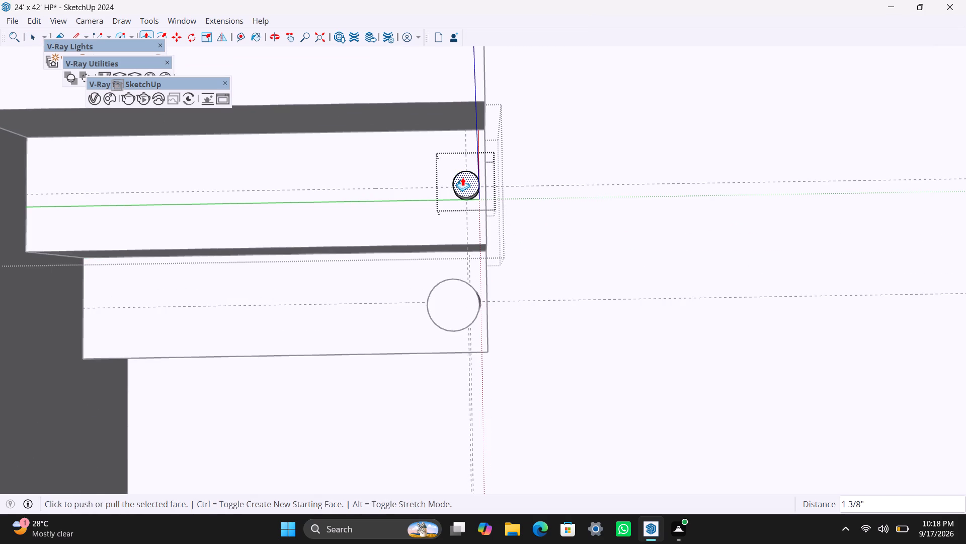
type("3'")
key("Return")
key("space")
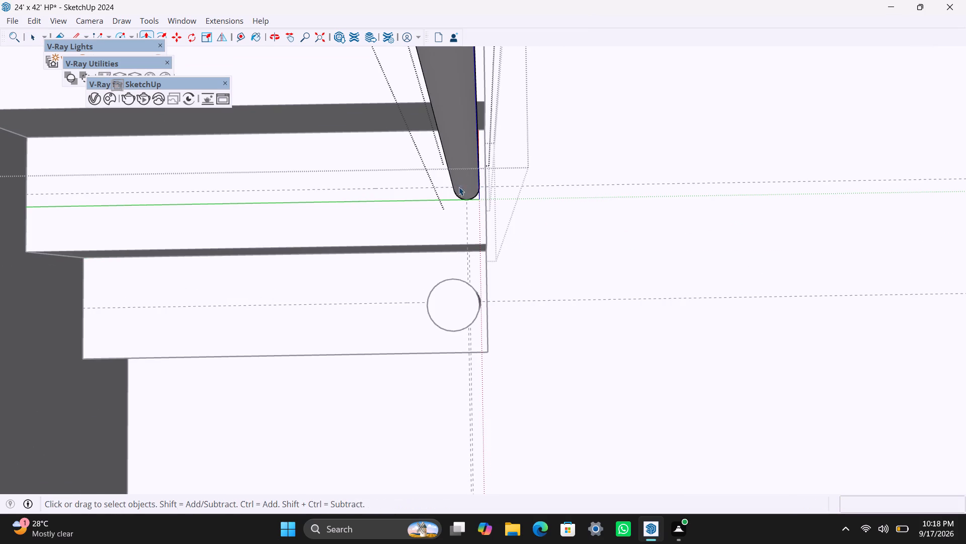
left_click(601, 334)
Inside the third step's group, place guides 4.5" from the tread's rear edge and 1.5" from its open side edge.
scroll(583, 313, "down", 8)
middle_click_drag(505, 194, 483, 212, "shift")
left_click(464, 179)
left_click(464, 179)
double_click(462, 188)
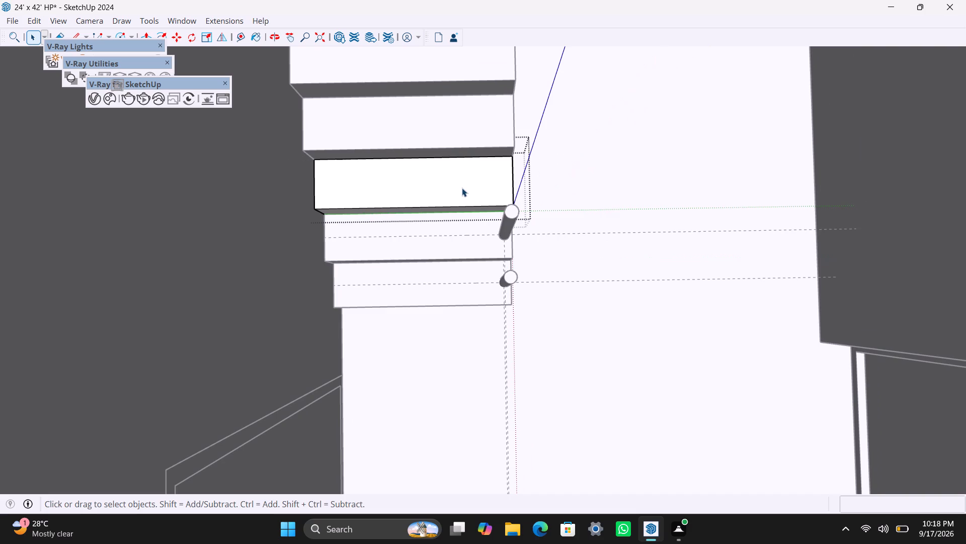
left_click(541, 178)
double_click(505, 184)
triple_click(491, 190)
left_click(580, 171)
key("t")
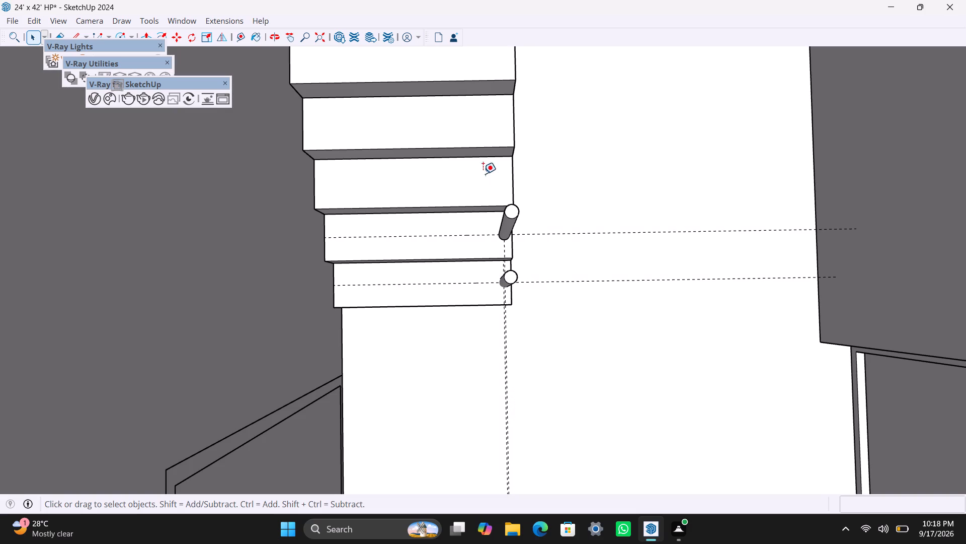
key("space")
double_click(469, 181)
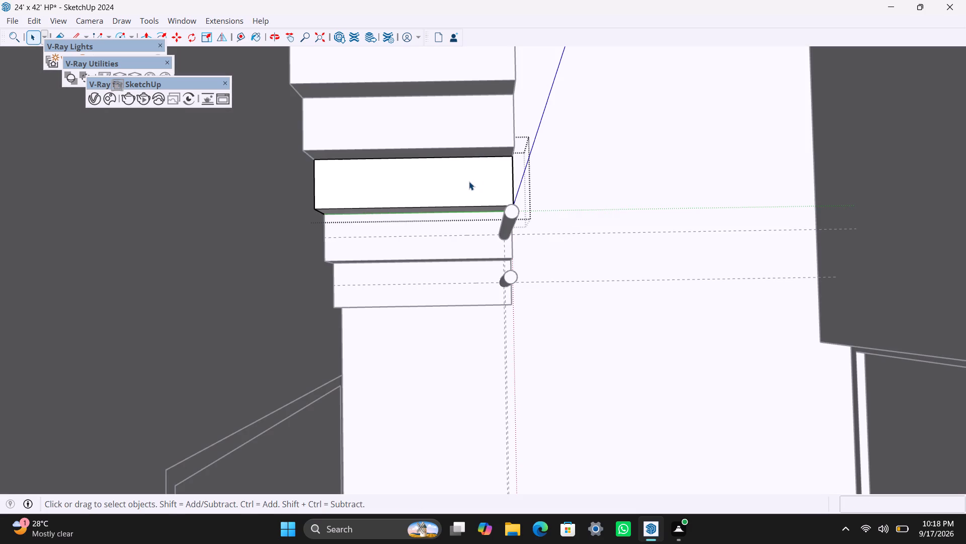
key("t")
left_click_drag(469, 160, 468, 165)
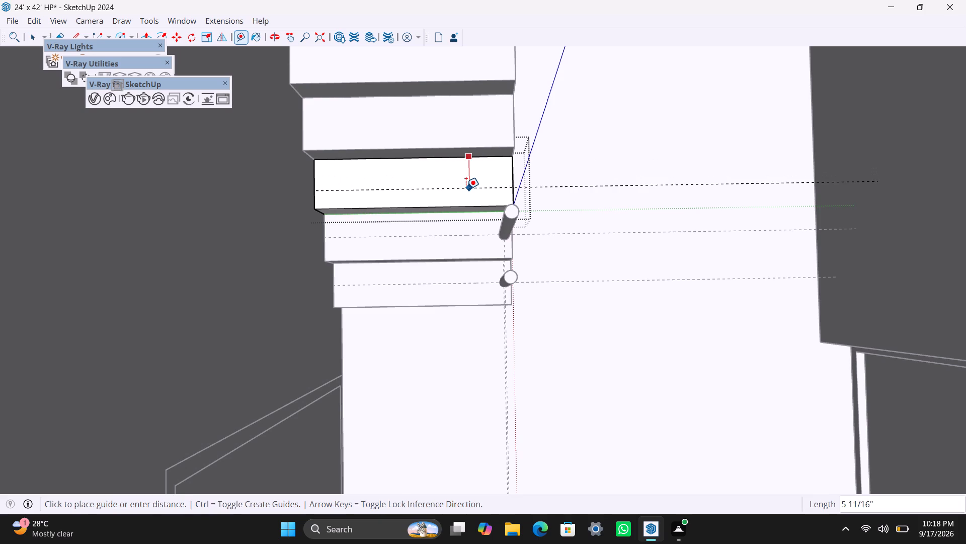
type("4.5\"")
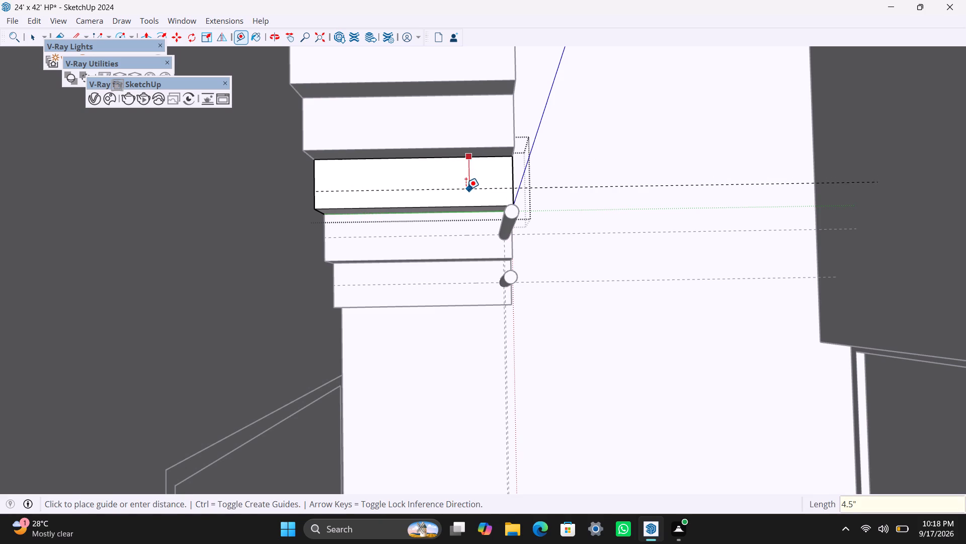
key("Return")
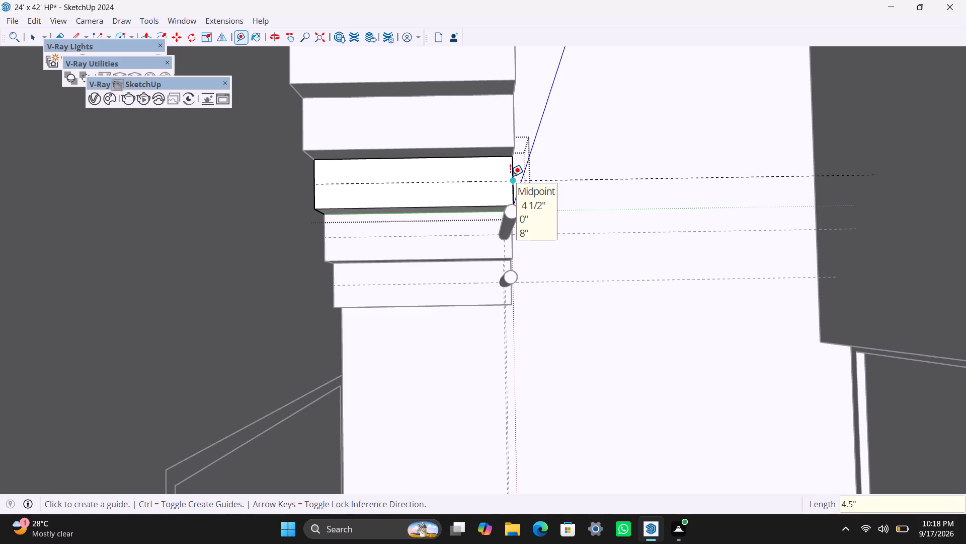
left_click(511, 174)
type("1.5\"")
key("Return")
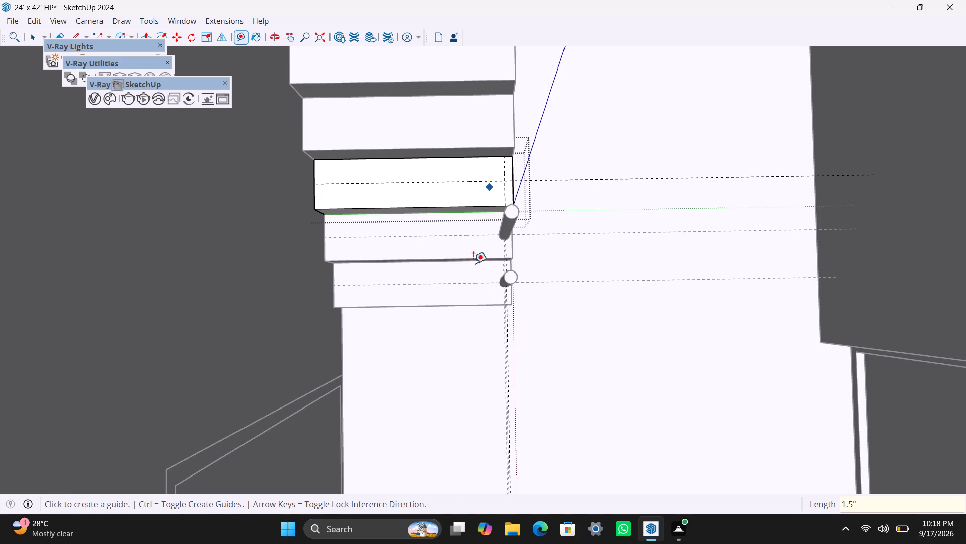
Draw a 1" radius circle at the guide intersection on the third tread and group its face and edge.
key("c")
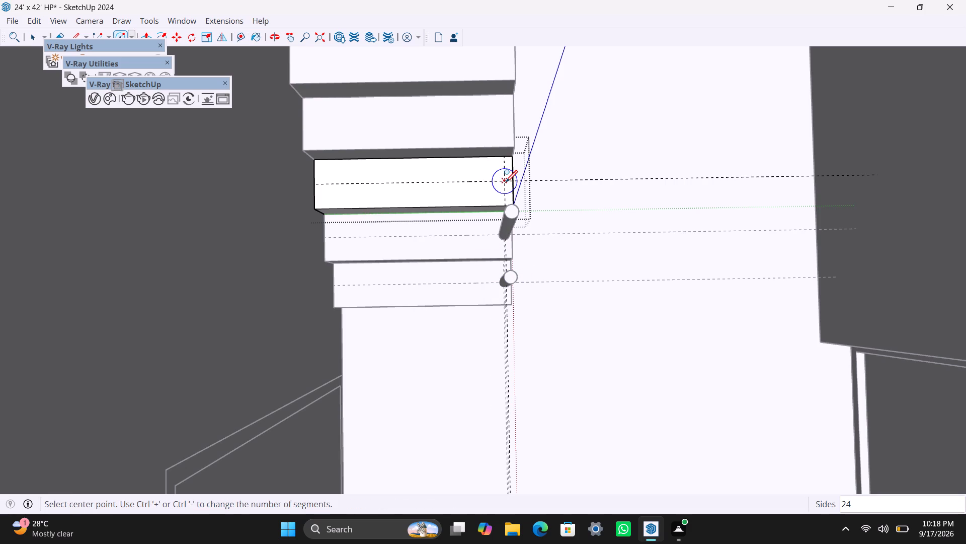
left_click(506, 181)
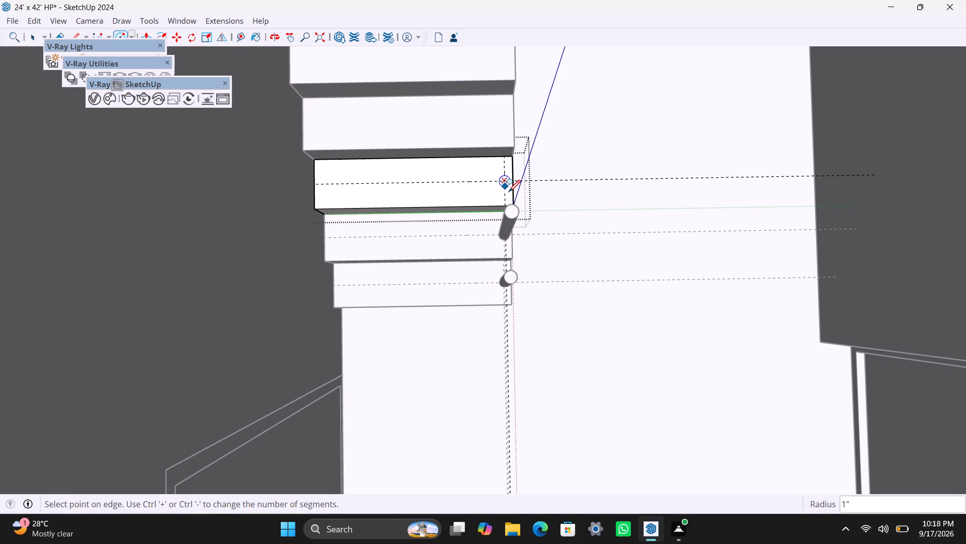
type("1\"")
key("Return")
key("space")
scroll(515, 188, "up", 3)
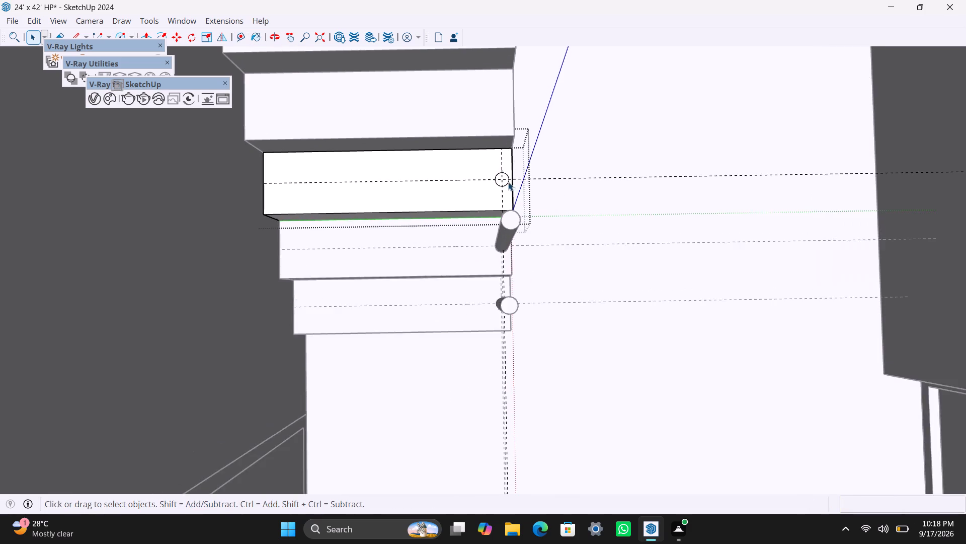
scroll(508, 182, "up", 4)
double_click(504, 181)
right_click(504, 181)
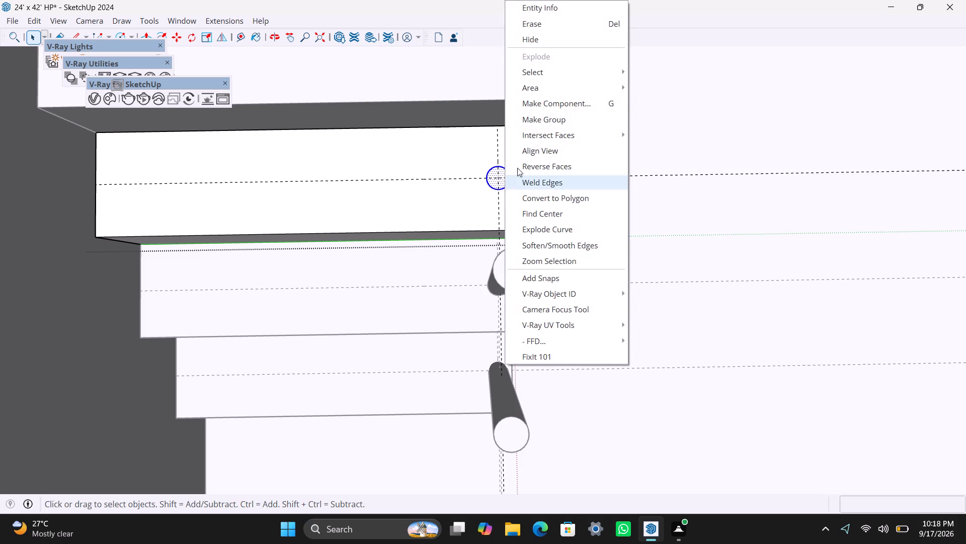
left_click(556, 121)
Extrude the grouped circle on the third tread upward by 3' and leave the circle group's editing.
scroll(511, 197, "up", 5)
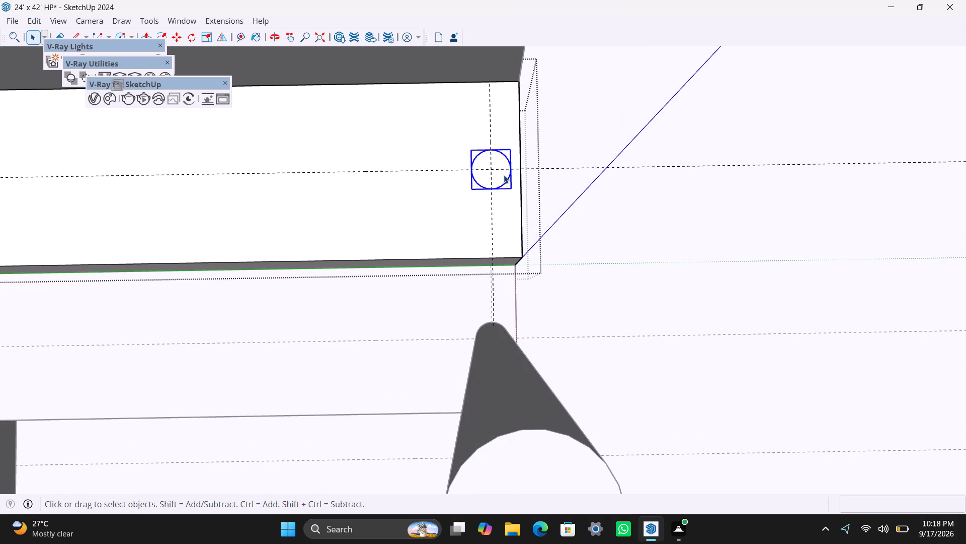
triple_click(504, 174)
left_click(505, 174)
key("p")
left_click(505, 174)
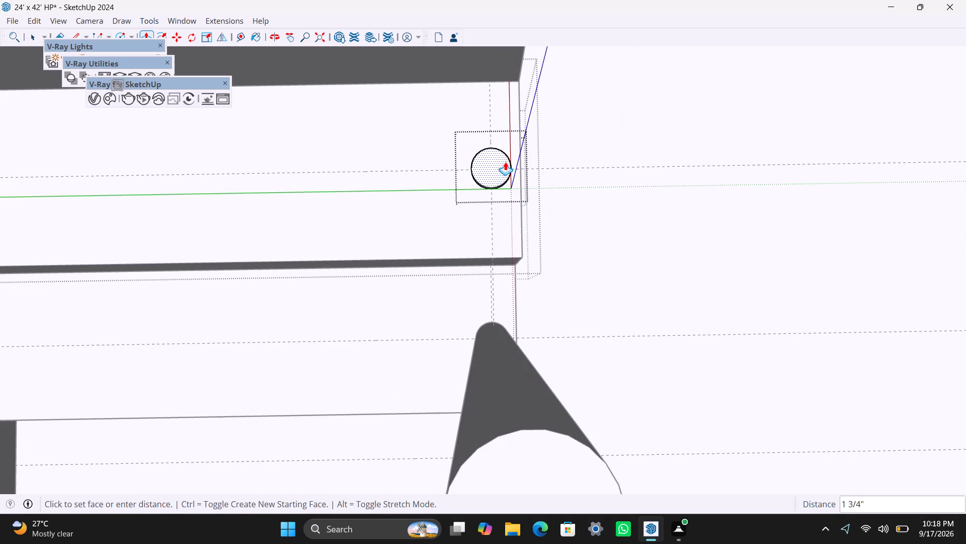
type("3'")
key("Return")
key("space")
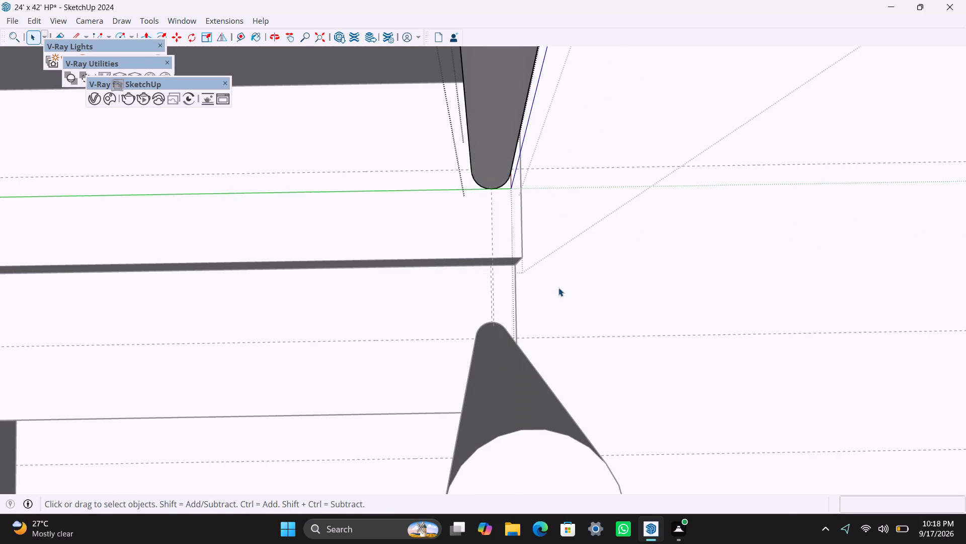
left_click_drag(599, 310, 601, 317)
Inside the fourth step's group, place guides 4.5" from the tread's rear edge and 1.5" from its open side edge.
scroll(506, 262, "down", 9)
left_click(451, 173)
double_click(451, 173)
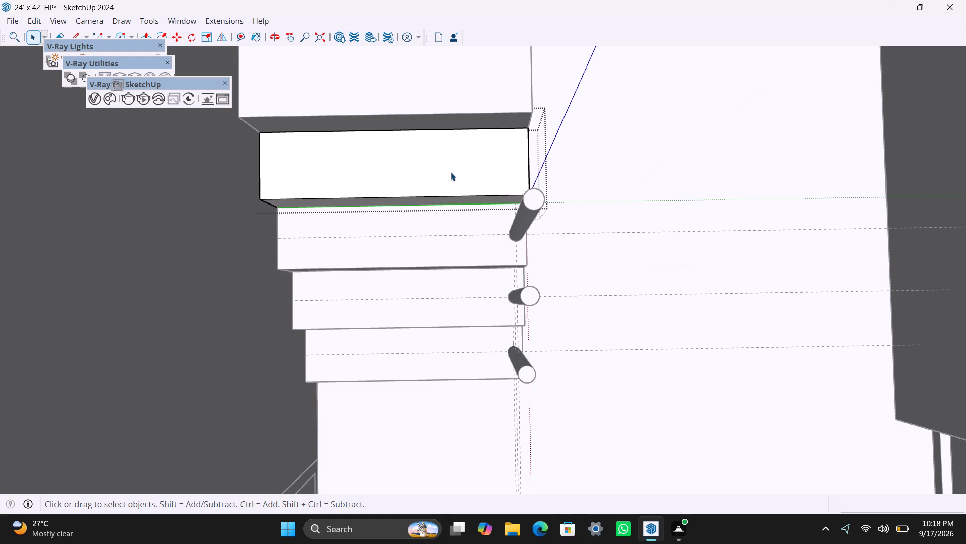
left_click_drag(662, 174, 654, 174)
double_click(509, 161)
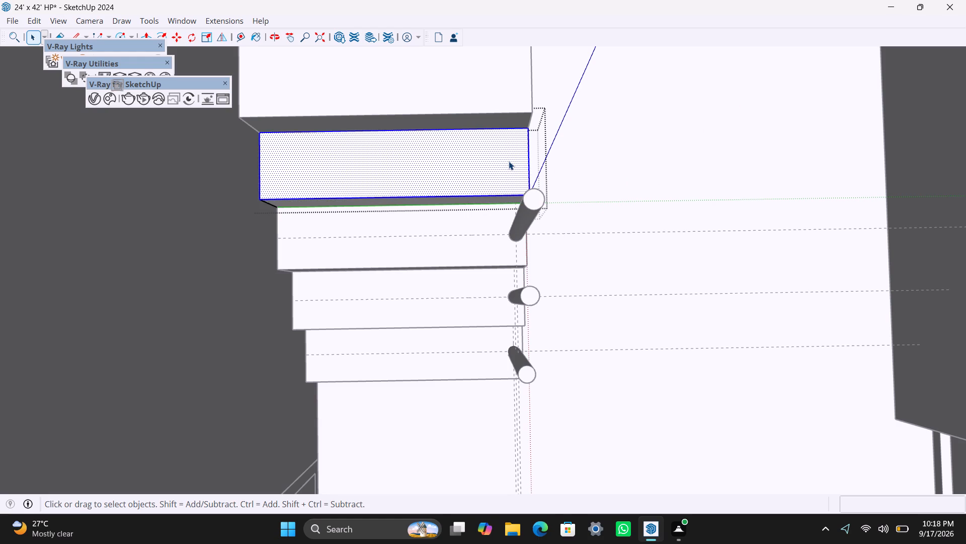
left_click(641, 160)
key("t")
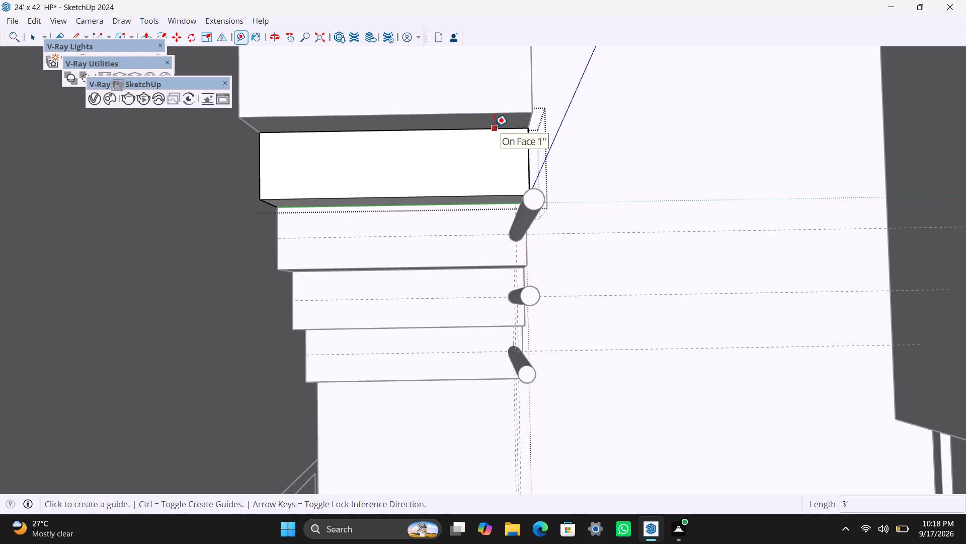
left_click_drag(494, 126, 494, 143)
type("4.5\"")
key("Return")
left_click(527, 152)
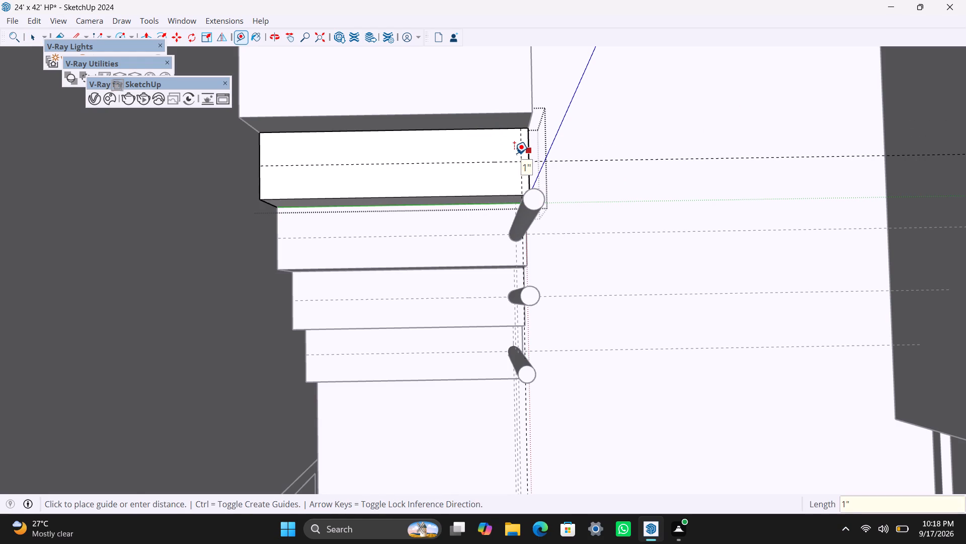
type("1.5\"")
key("Return")
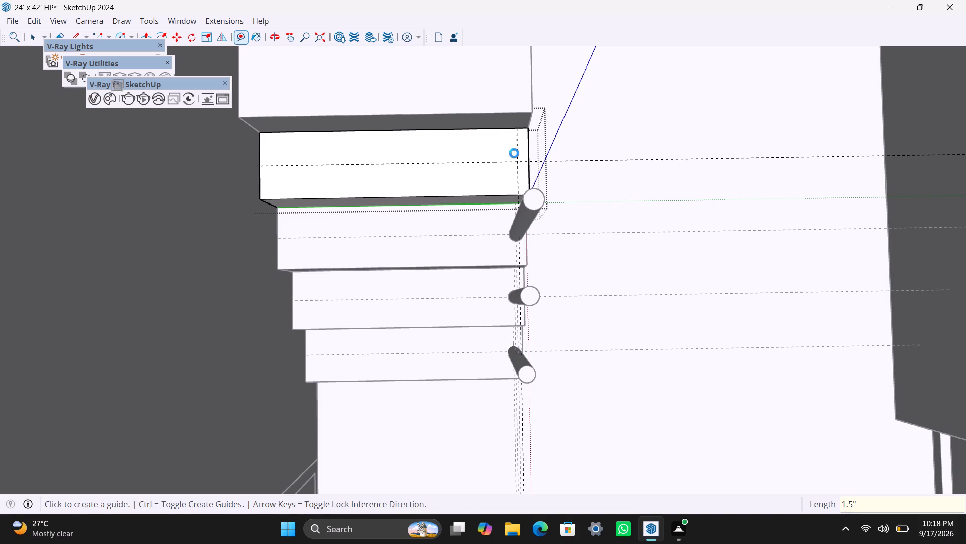
Draw a 1" radius circle at the guide intersection on the fourth tread and group its face and edge.
key("c")
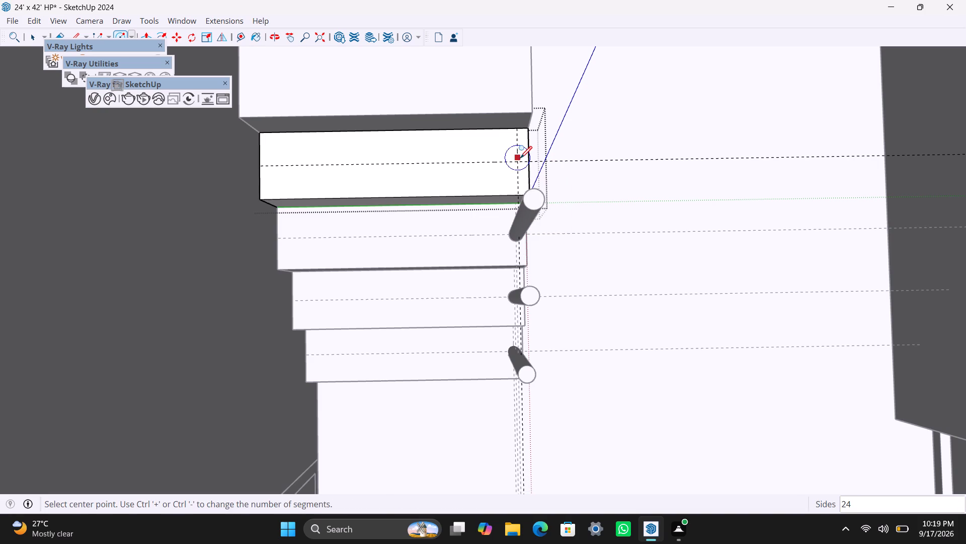
left_click(520, 159)
type("1\"")
key("Return")
key("space")
scroll(521, 172, "up", 7)
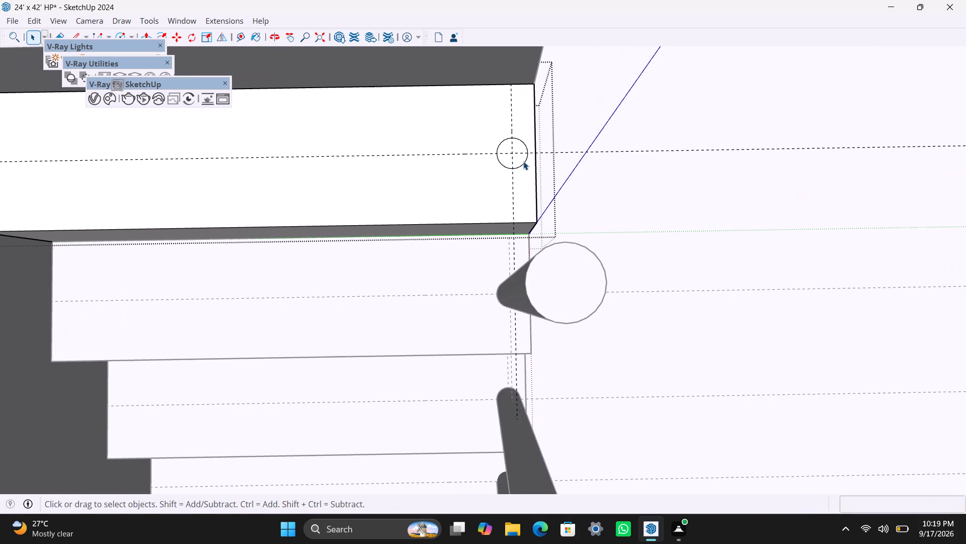
double_click(518, 160)
right_click(518, 159)
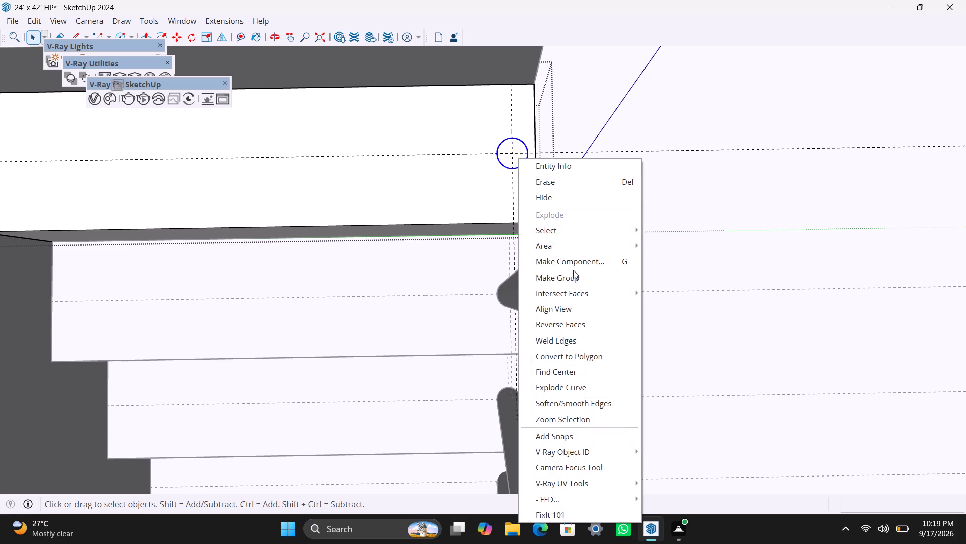
left_click(574, 276)
Extrude the grouped circle on the fourth tread upward by 3' and leave group editing.
triple_click(519, 163)
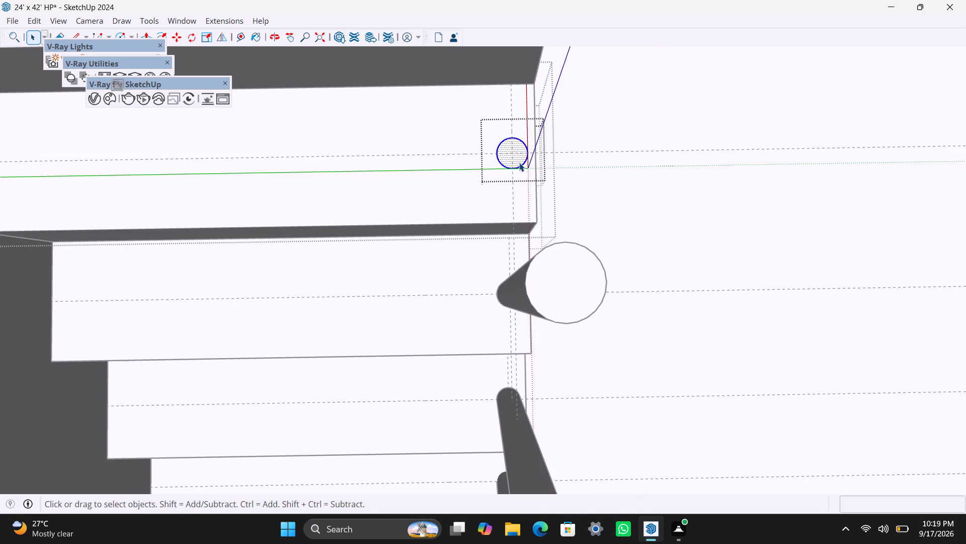
key("p")
left_click(519, 163)
type("3'")
key("Return")
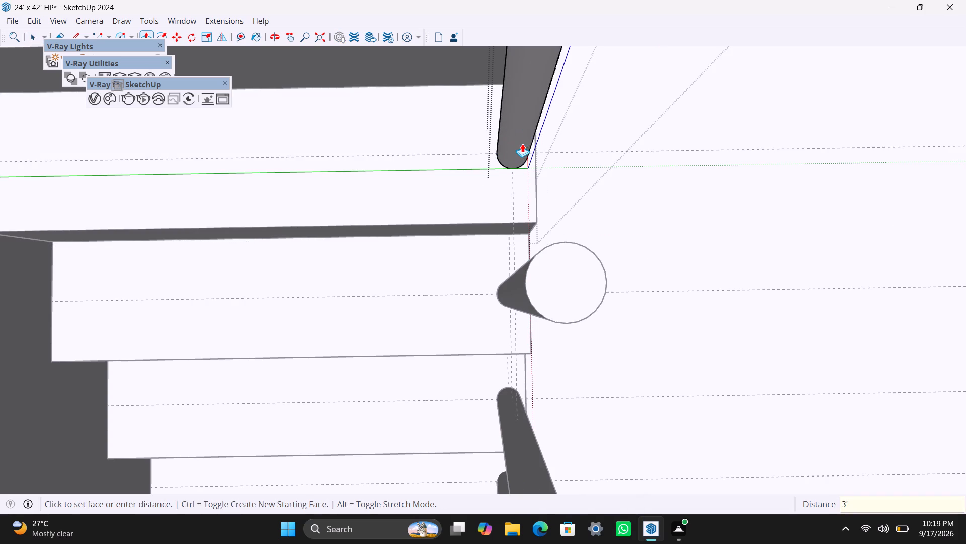
key("space")
left_click(678, 200)
scroll(489, 176, "down", 9)
left_click(475, 81)
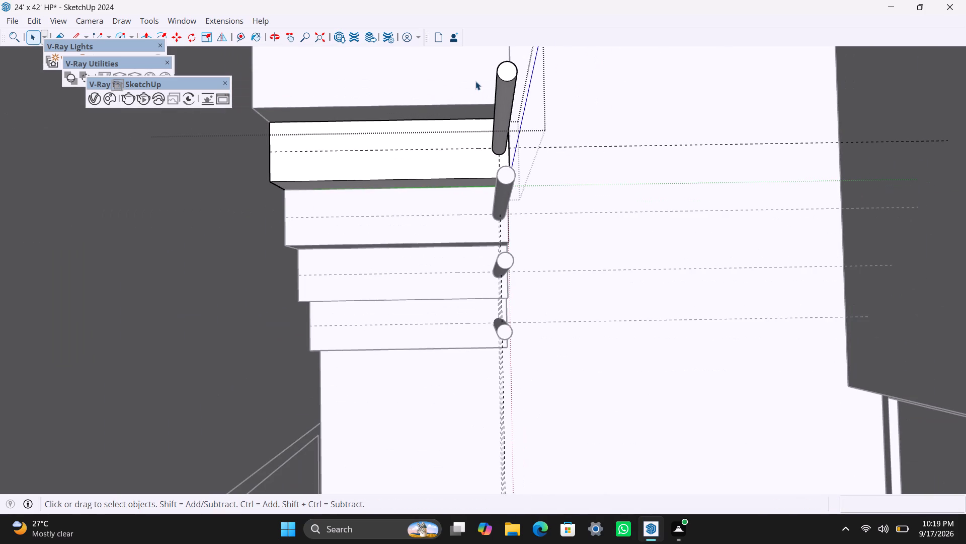
triple_click(473, 81)
left_click(573, 107)
Inside the fifth step's group, place guides 4.5" from the tread's rear edge and 1.5" from its open side edge.
scroll(478, 96, "down", 2)
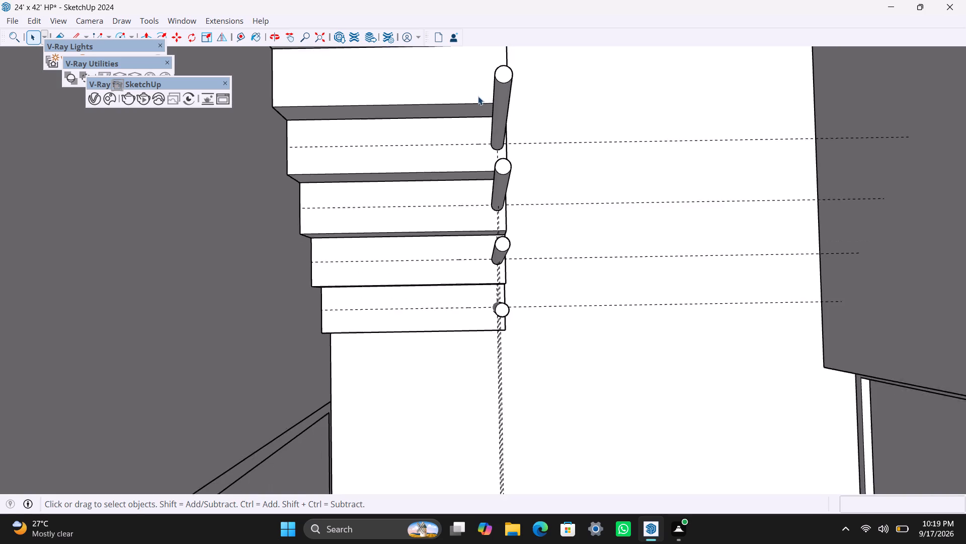
middle_click_drag(486, 113, 476, 206)
double_click(456, 184)
key("t")
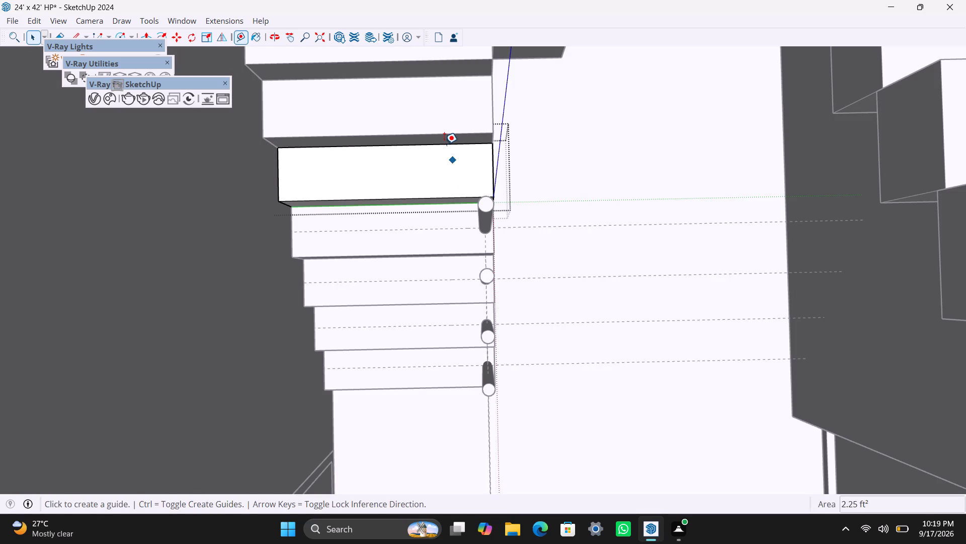
left_click_drag(444, 144, 444, 153)
type("4.5\"")
key("Return")
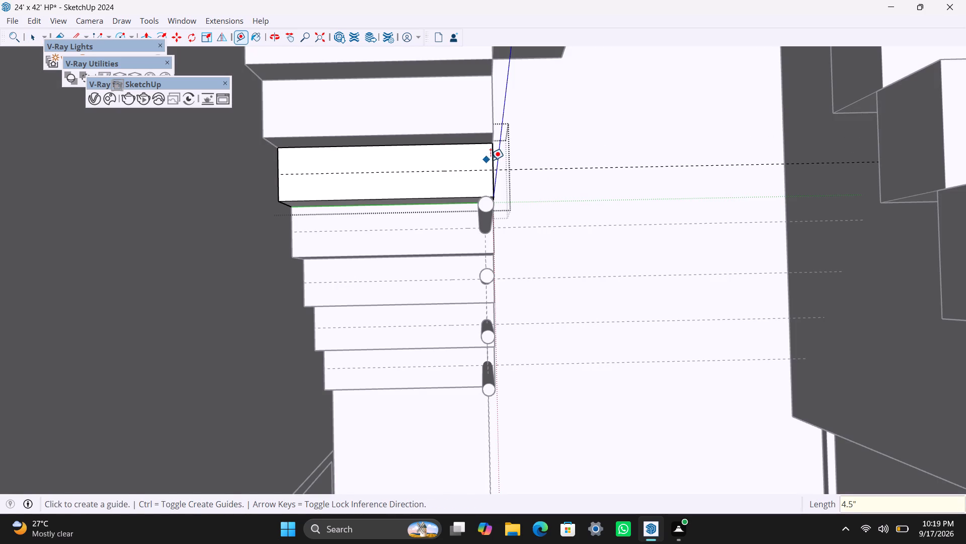
left_click(493, 160)
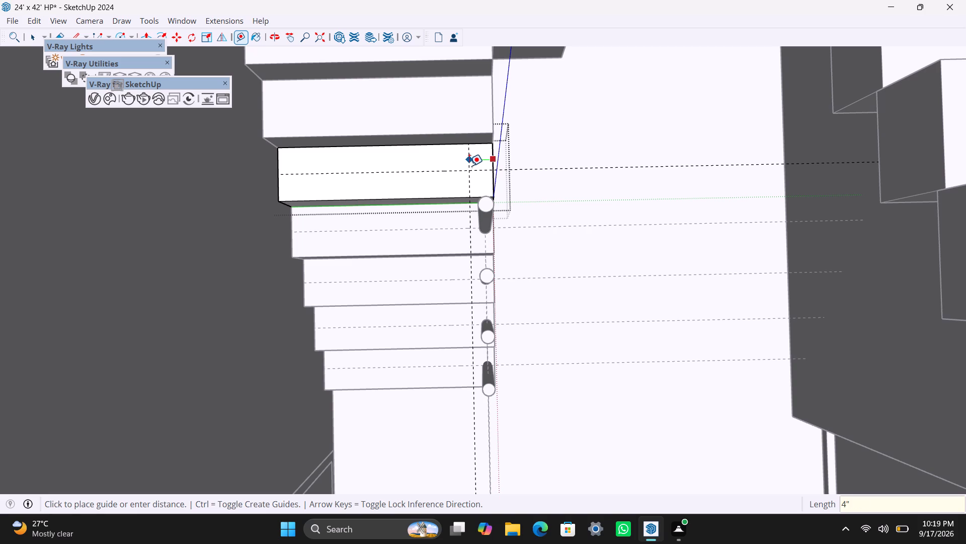
type("1.5\"")
key("Return")
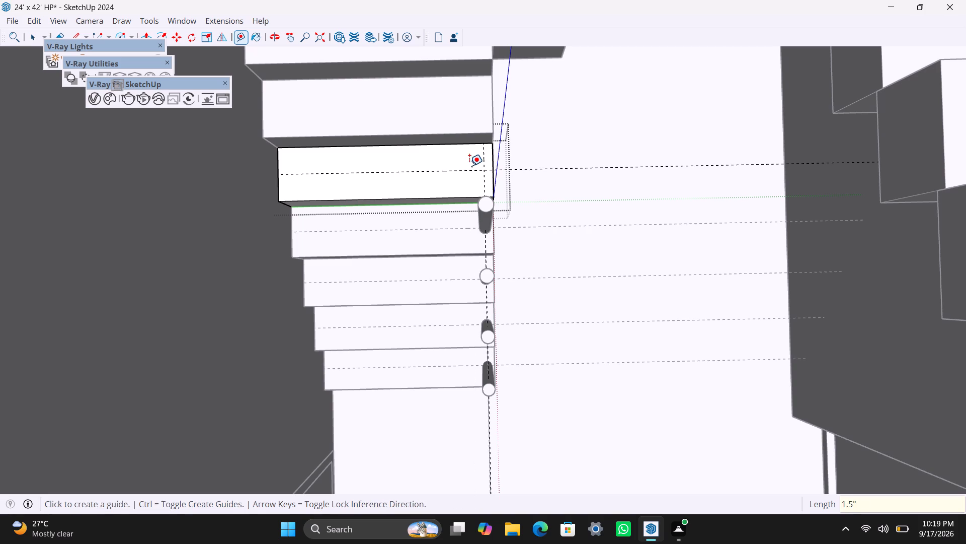
Draw a 1" radius circle at the guide intersection on the fifth tread and group its face and edge.
key("c")
left_click(486, 170)
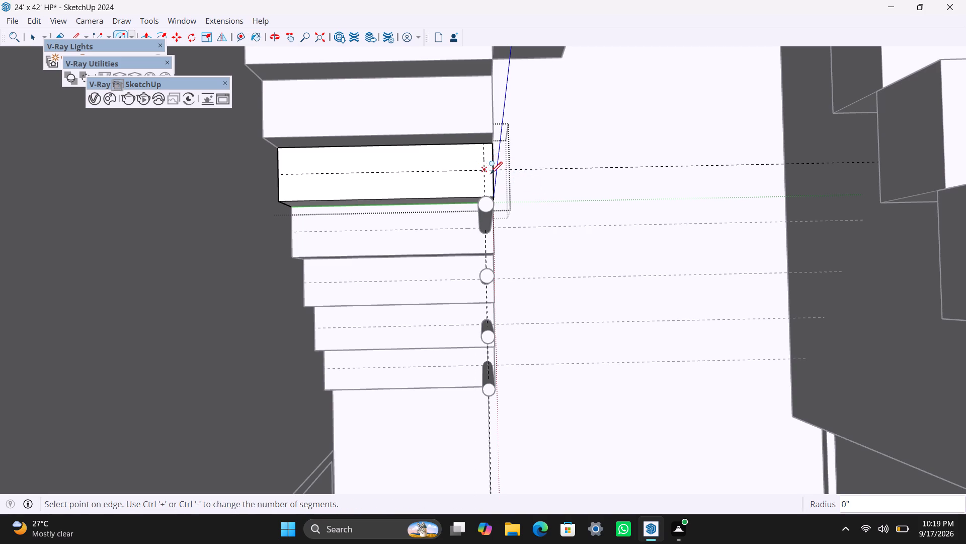
type("1\"")
key("Return")
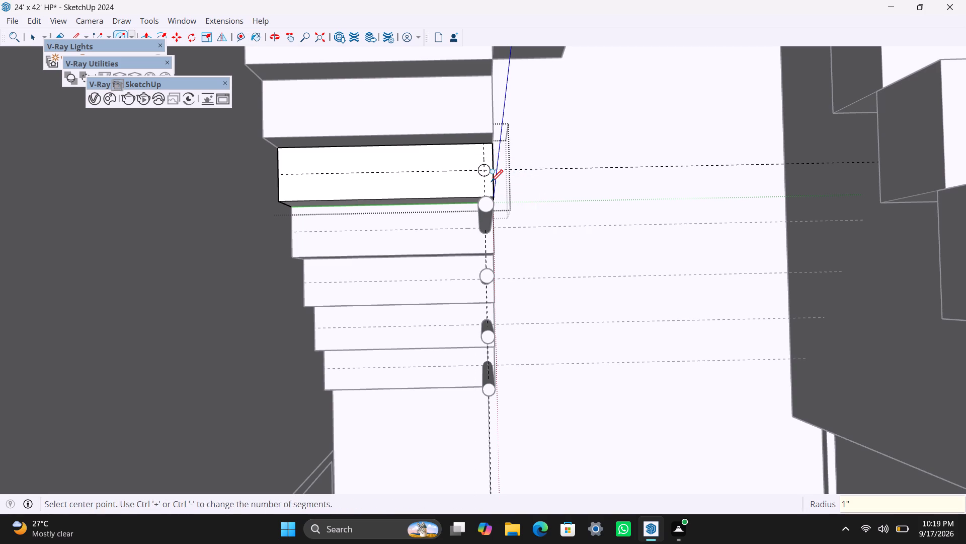
key("space")
scroll(489, 192, "up", 11)
double_click(487, 165)
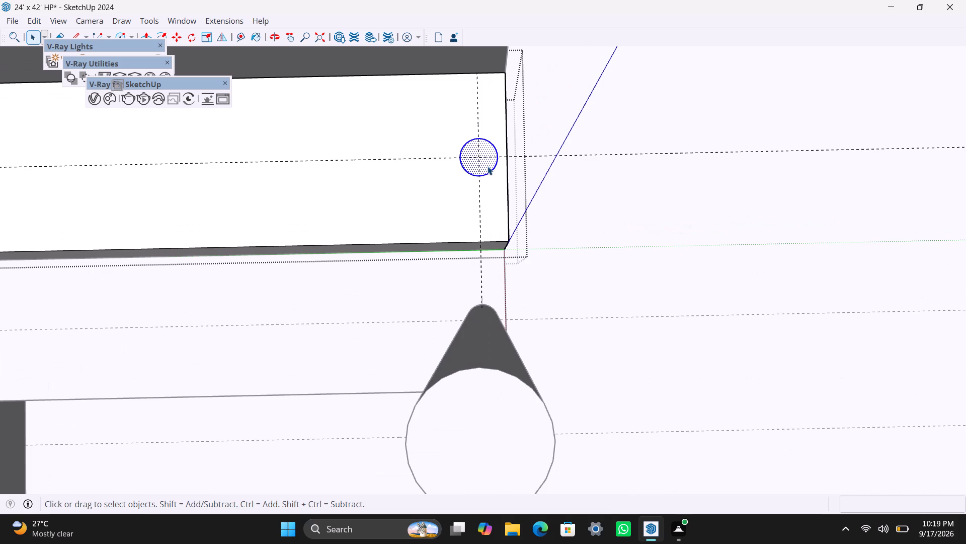
right_click(488, 168)
left_click(551, 286)
Extrude the grouped circle on the fifth tread upward by 3' and leave the circle group's editing.
triple_click(489, 167)
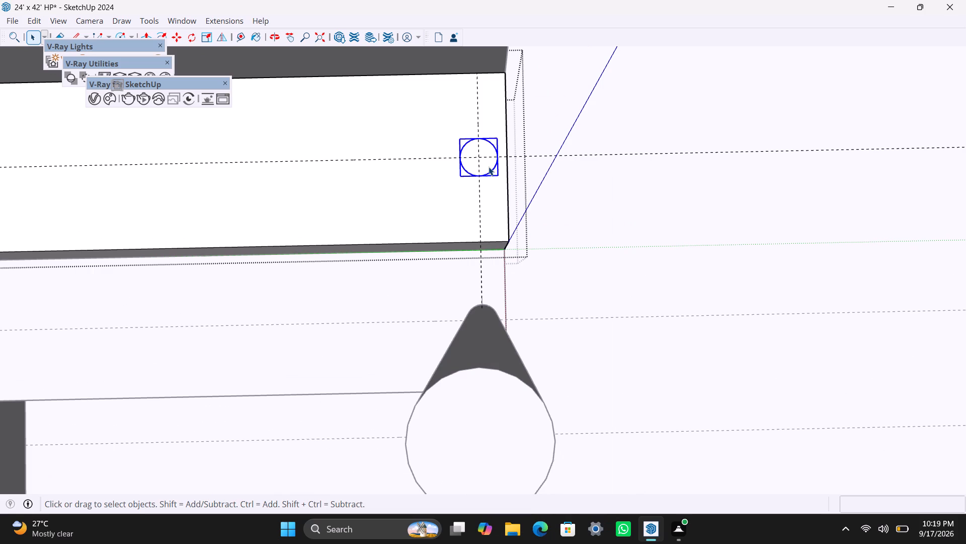
key("p")
left_click(489, 167)
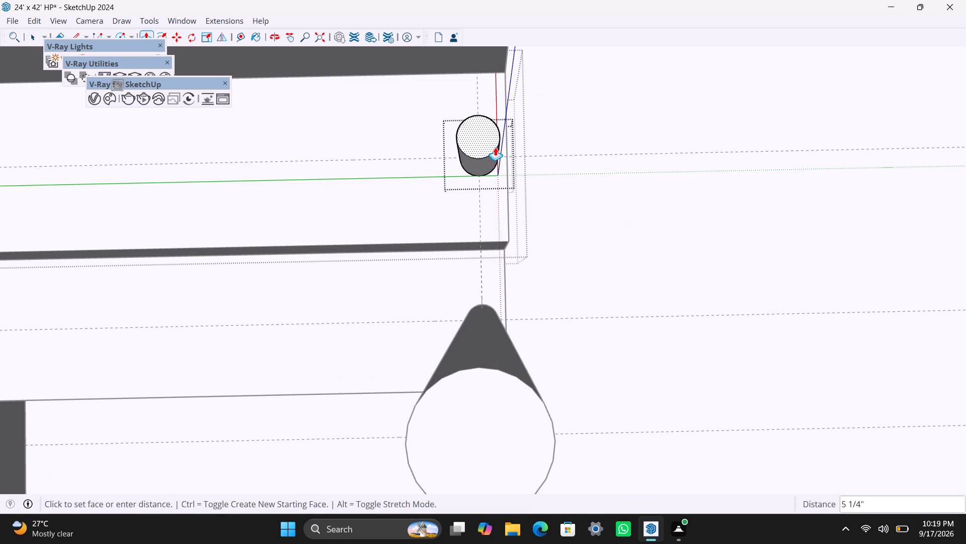
type("3'")
key("Return")
key("space")
left_click(611, 216)
Inside the sixth step's group, place guides 4.5" from the tread's rear edge and 1.5" from its open side edge.
scroll(537, 185, "down", 5)
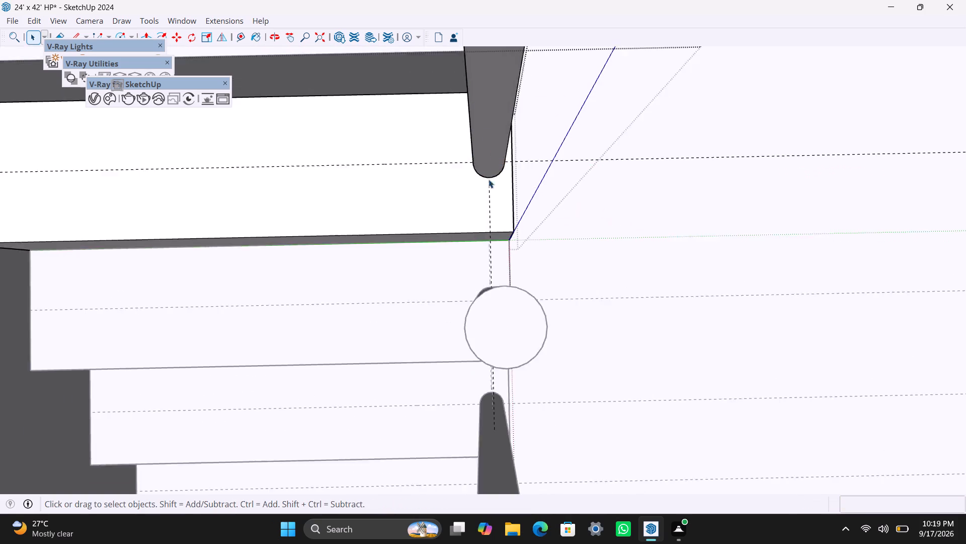
scroll(489, 179, "down", 6)
triple_click(439, 82)
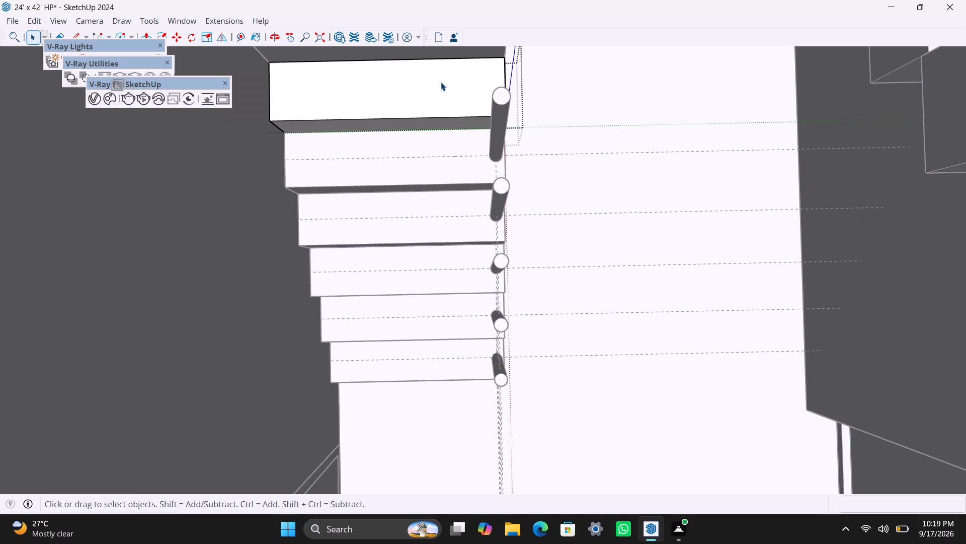
key("t")
left_click(448, 60)
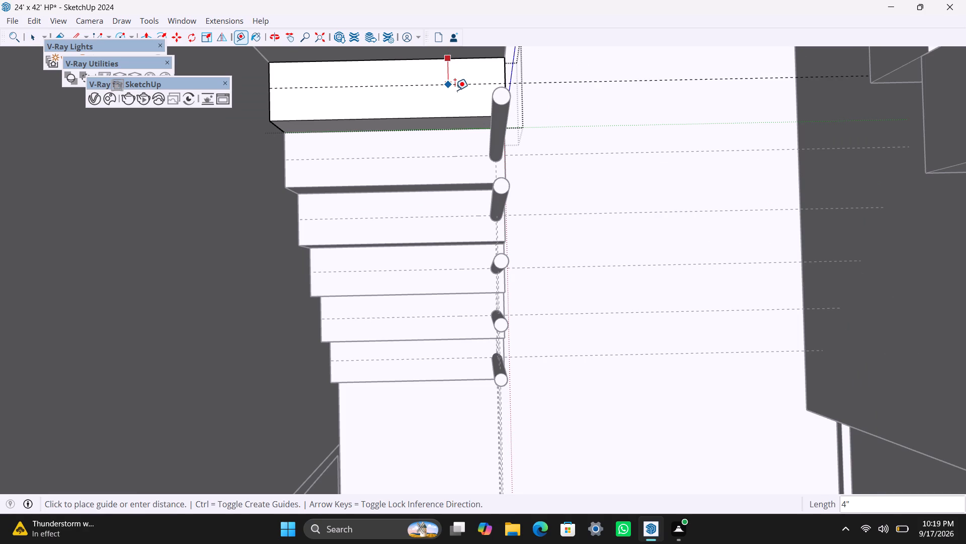
type("4.5\"")
key("Return")
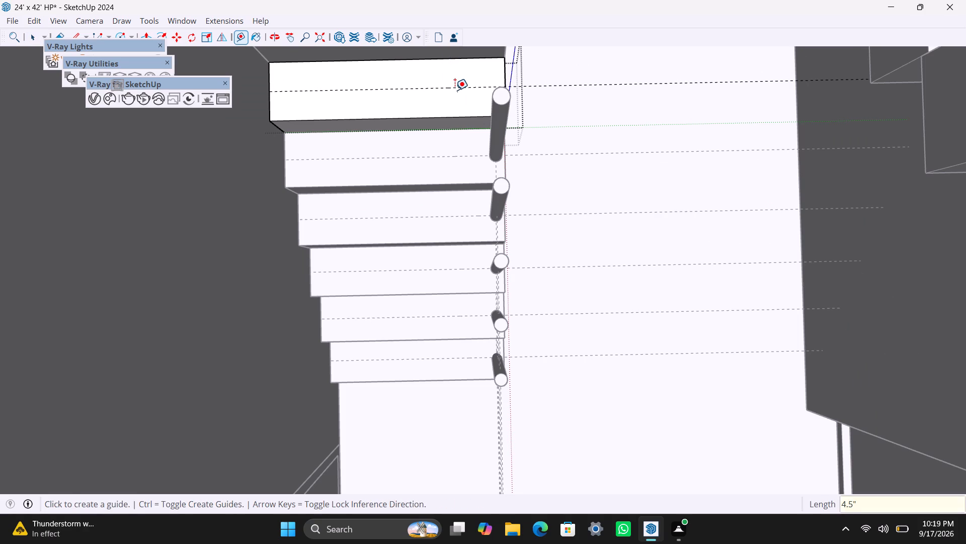
scroll(504, 78, "up", 2)
left_click(504, 78)
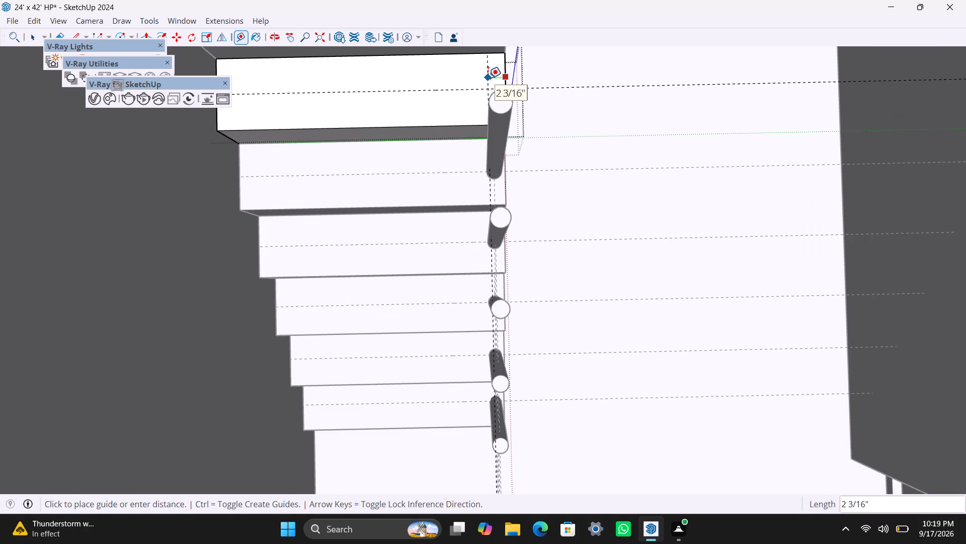
type("1.5\"")
key("Return")
key("space")
Draw a 1" radius circle at the guide intersection on the sixth tread and group its face and edge.
middle_click_drag(486, 115, 476, 182)
scroll(488, 92, "up", 1)
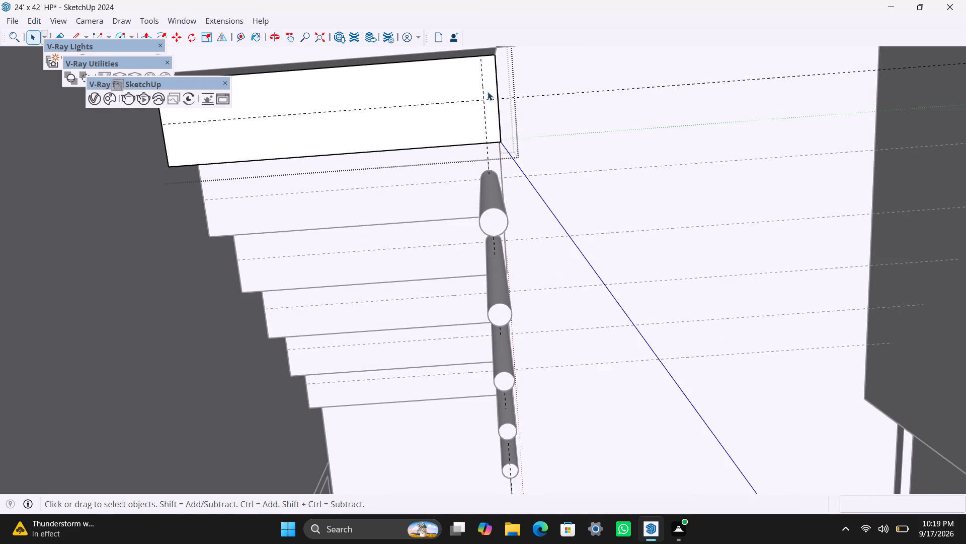
scroll(487, 93, "up", 4)
key("c")
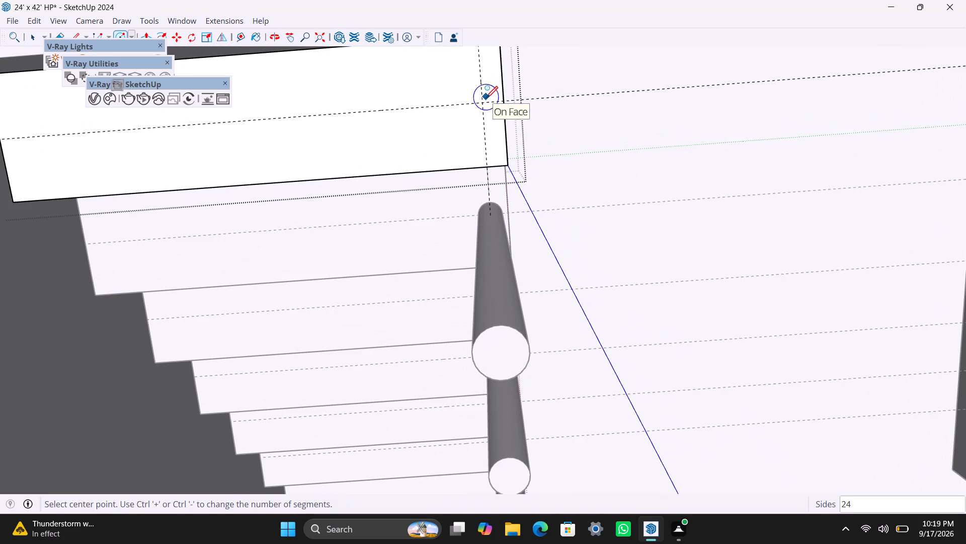
left_click_drag(484, 103, 484, 109)
type("1\"")
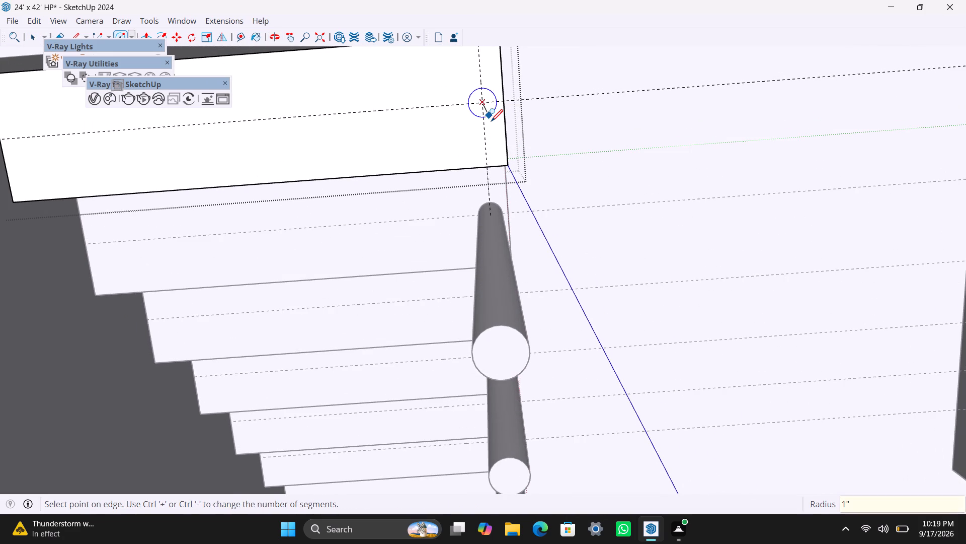
key("Return")
key("space")
scroll(489, 119, "up", 3)
double_click(490, 106)
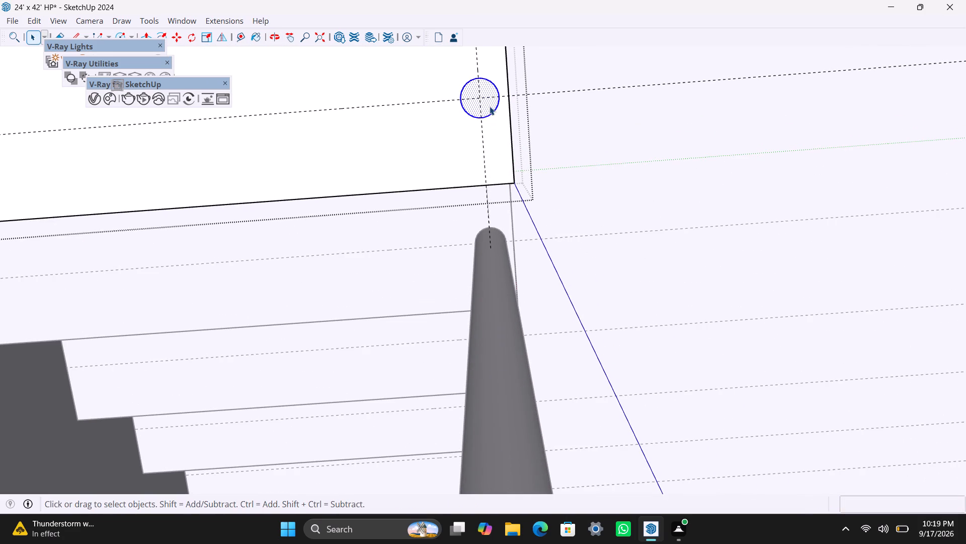
right_click(490, 107)
left_click(536, 227)
Extrude the grouped circle on the sixth tread upward by 3'.
triple_click(488, 109)
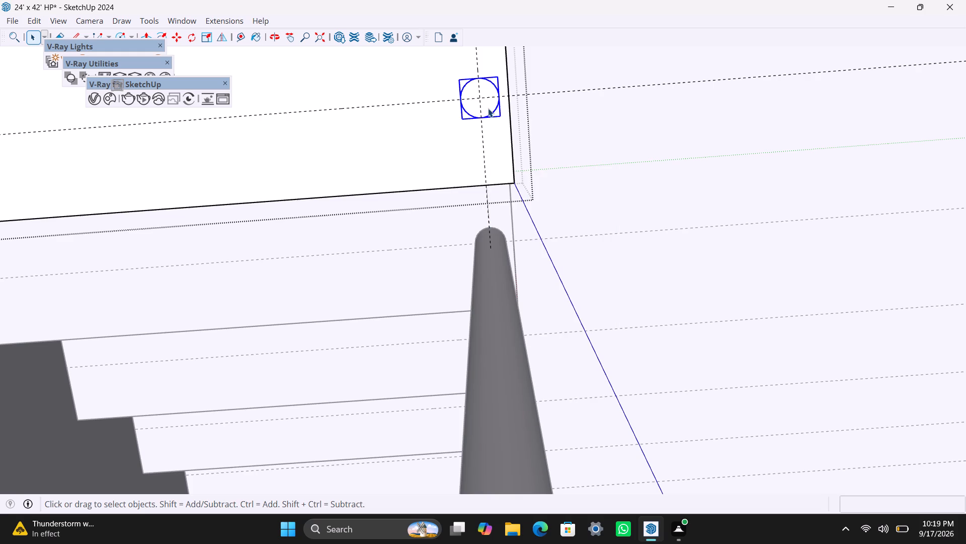
key("p")
left_click(489, 108)
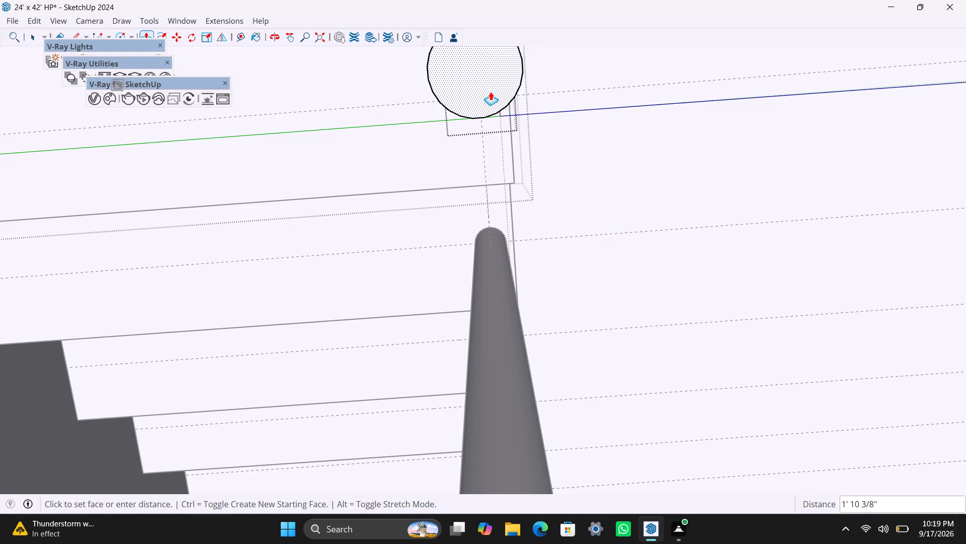
type("3'")
key("Return")
key("space")
scroll(612, 172, "down", 8)
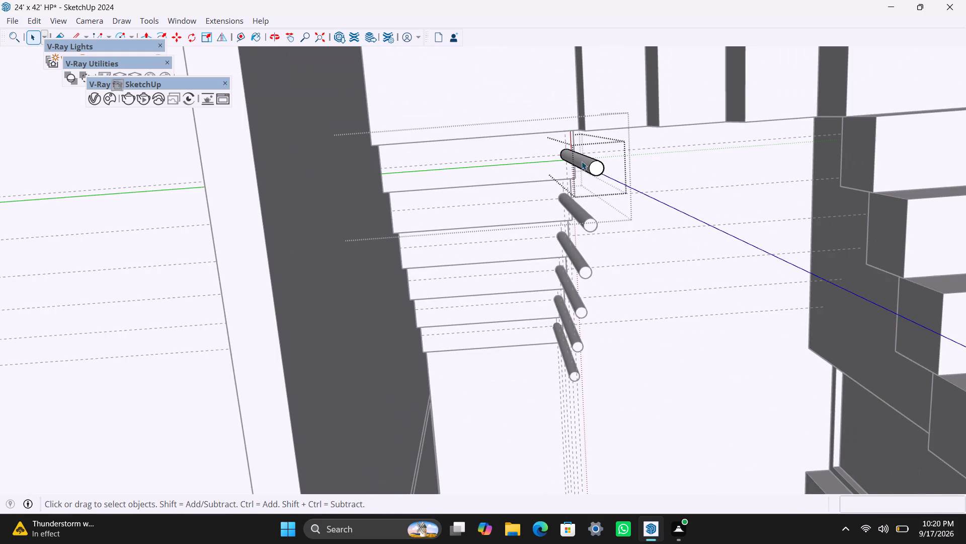
scroll(528, 153, "down", 3)
middle_click_drag(526, 152, 491, 144)
Leave the sixth post's group and open the group of the landing beyond the sixth step for editing.
double_click(487, 107)
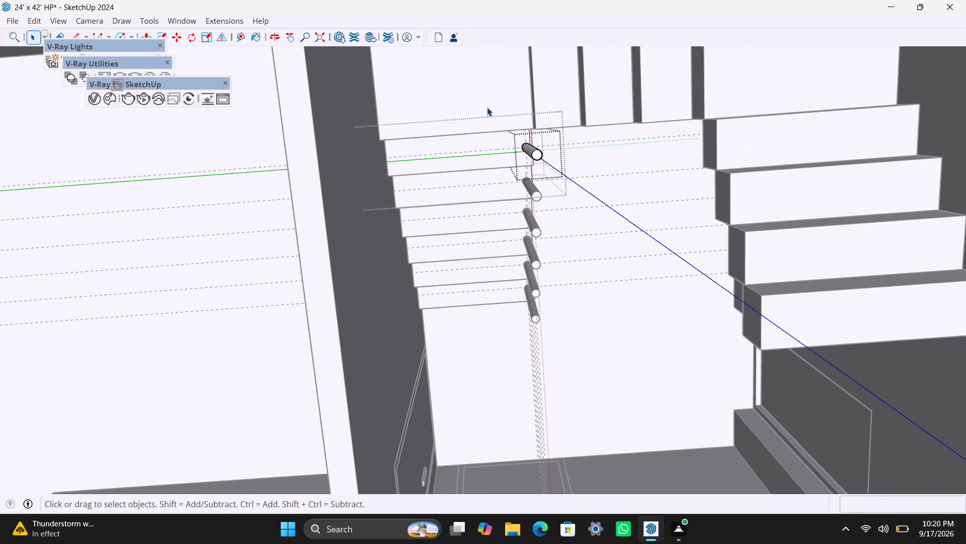
scroll(496, 123, "up", 2)
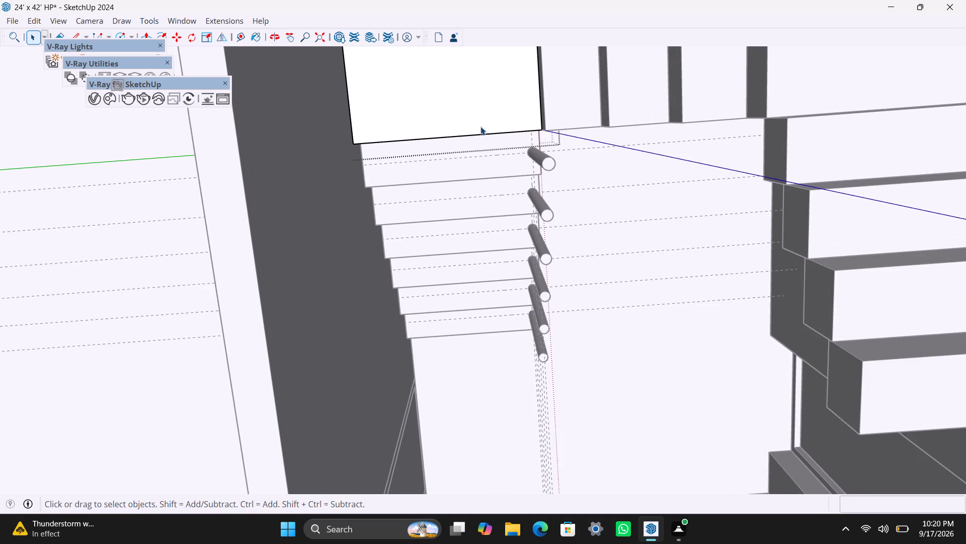
scroll(469, 117, "down", 11)
middle_click_drag(459, 108, 453, 148)
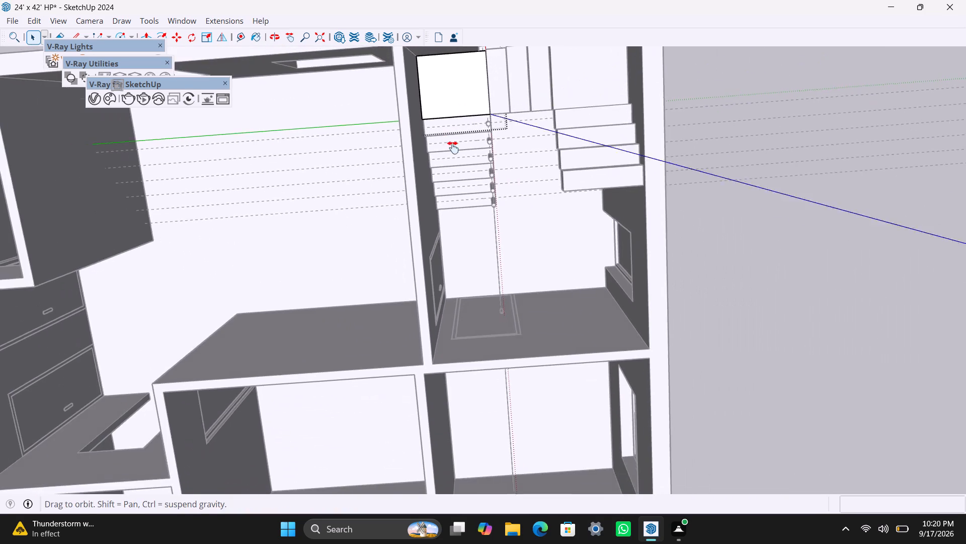
middle_click_drag(453, 148, 445, 170)
scroll(444, 171, "up", 5)
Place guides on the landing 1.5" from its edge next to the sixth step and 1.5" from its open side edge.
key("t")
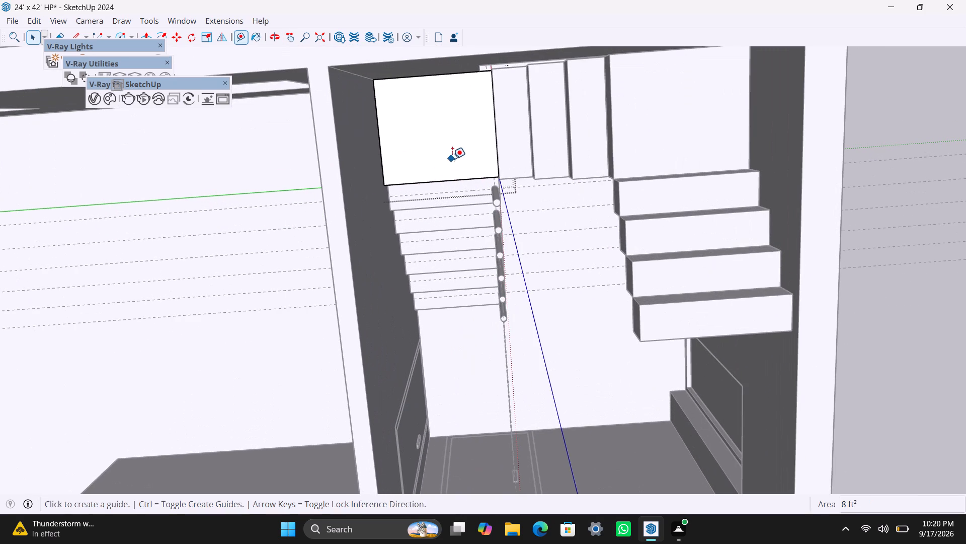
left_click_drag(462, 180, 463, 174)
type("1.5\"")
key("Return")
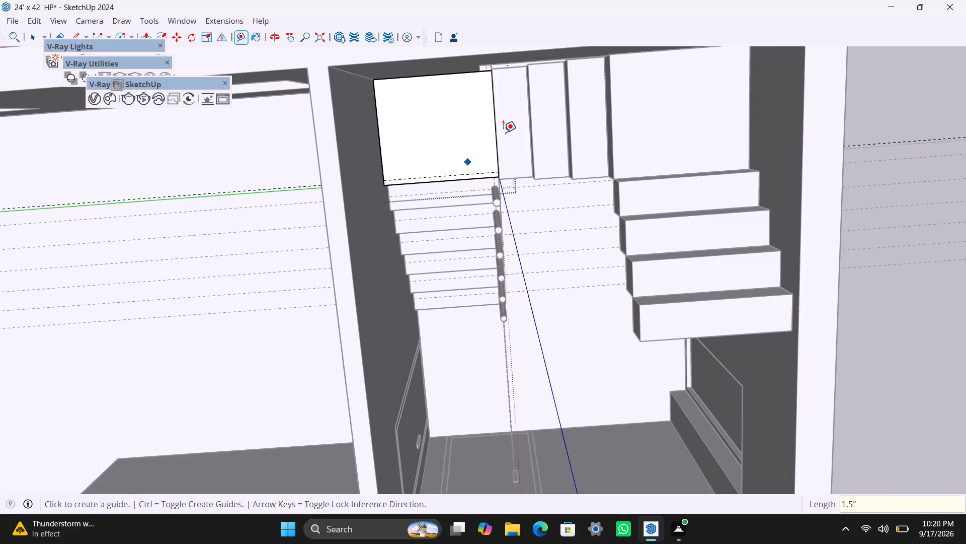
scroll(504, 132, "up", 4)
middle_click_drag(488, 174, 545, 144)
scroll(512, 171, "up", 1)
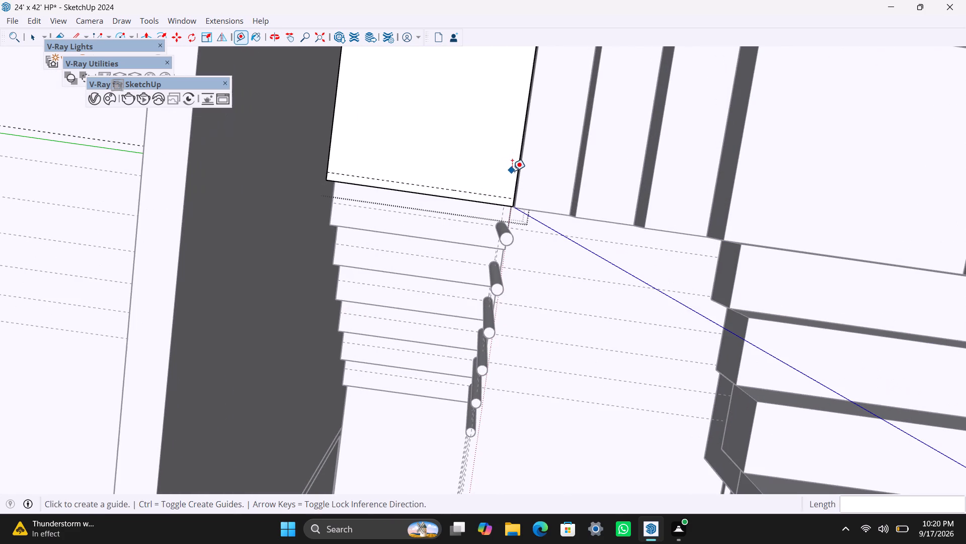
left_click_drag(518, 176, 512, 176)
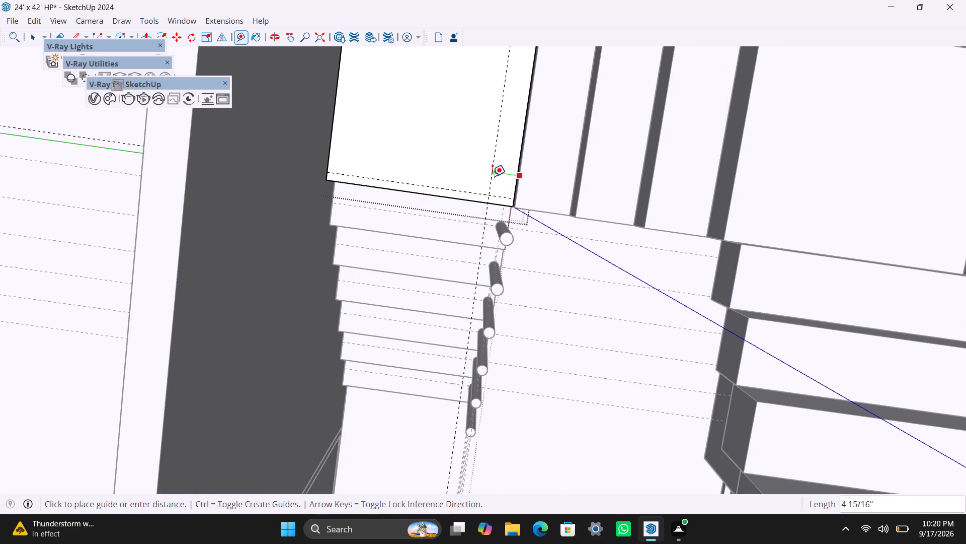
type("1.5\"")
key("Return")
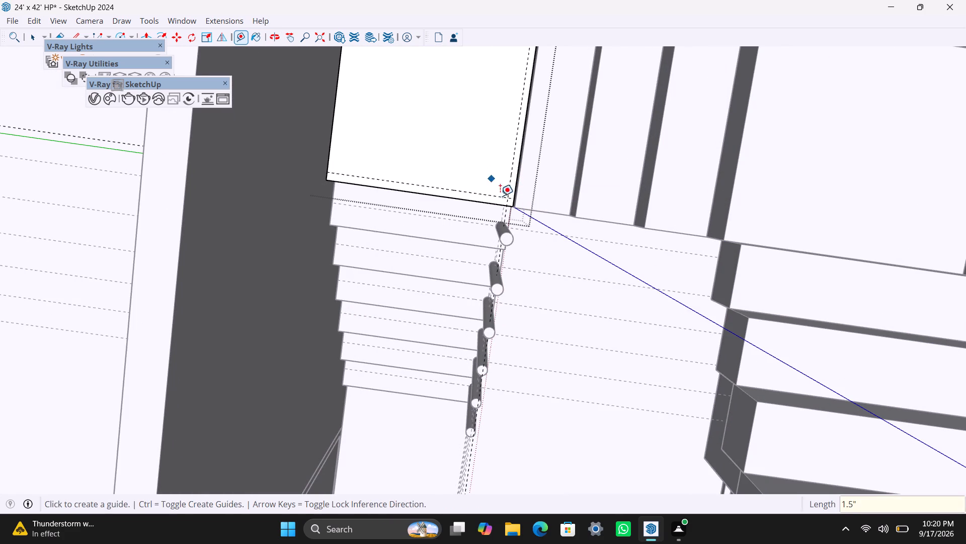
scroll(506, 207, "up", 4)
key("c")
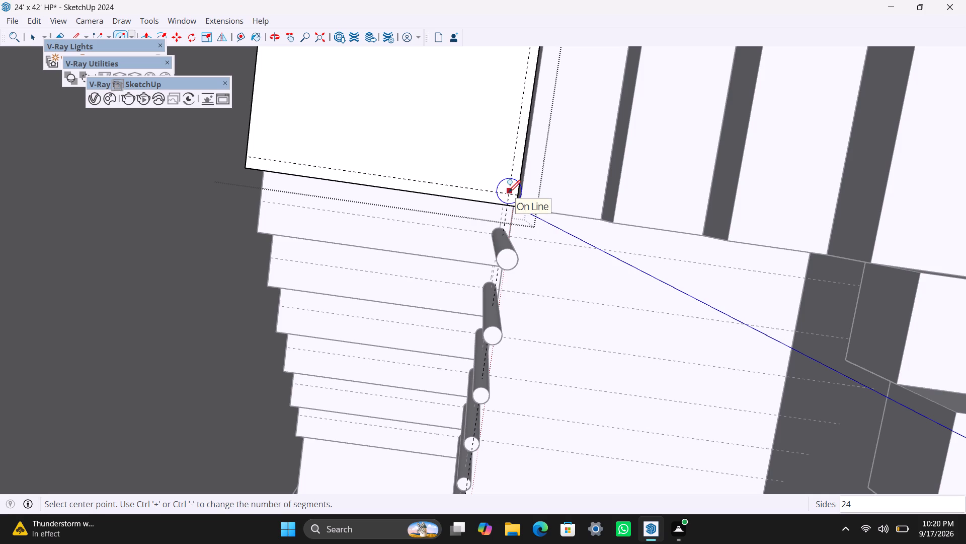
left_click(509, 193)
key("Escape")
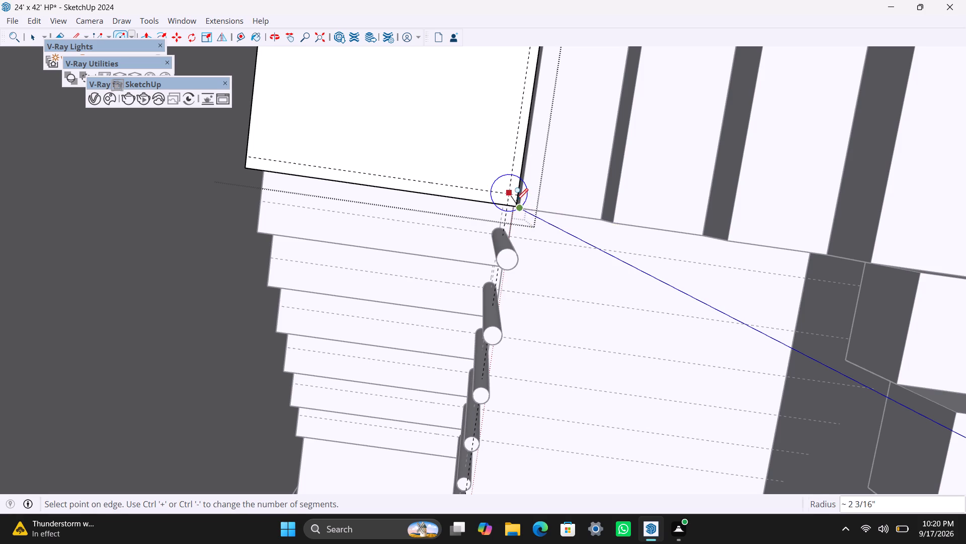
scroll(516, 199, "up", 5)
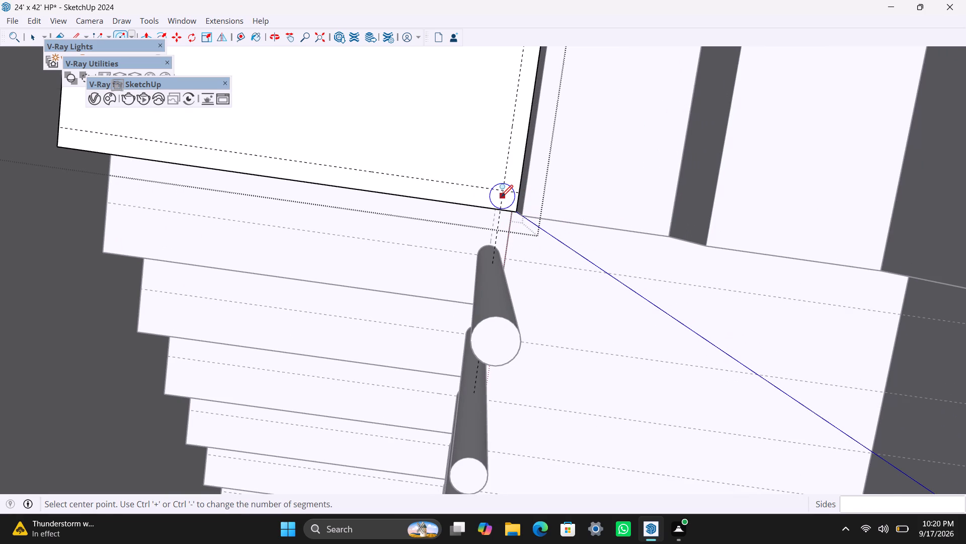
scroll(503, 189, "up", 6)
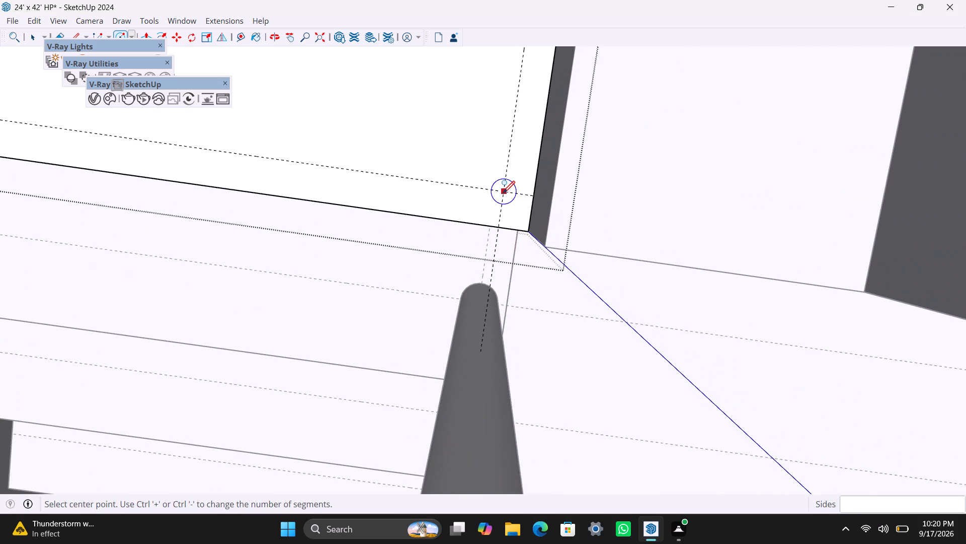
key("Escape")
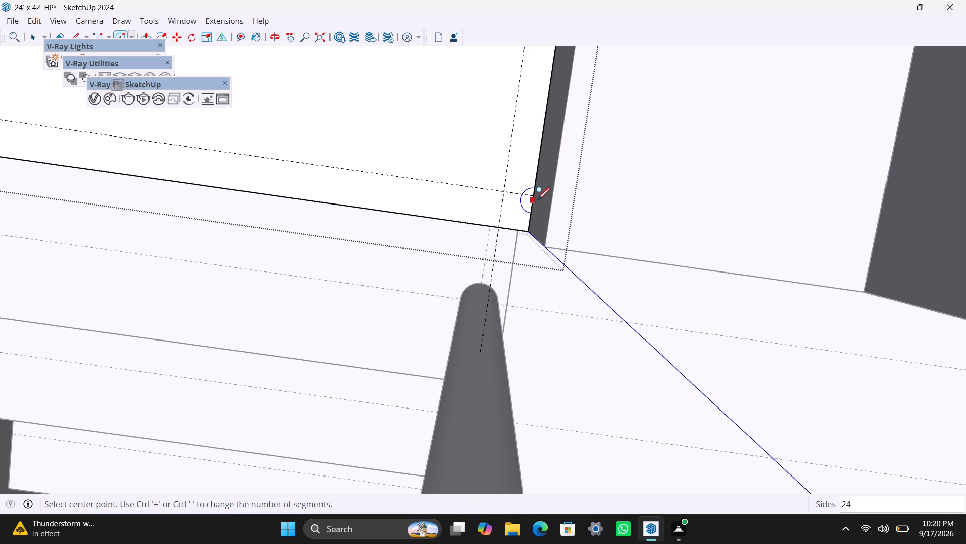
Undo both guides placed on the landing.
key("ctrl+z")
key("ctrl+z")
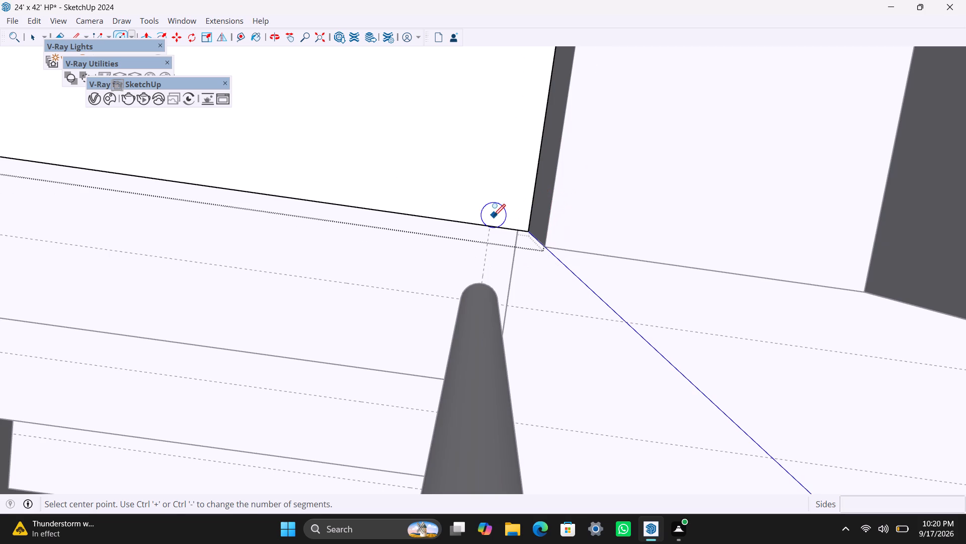
Place guides on the landing 1.5" from its edge next to the sixth step and 1.5" from its open side edge.
key("t")
left_click(484, 224)
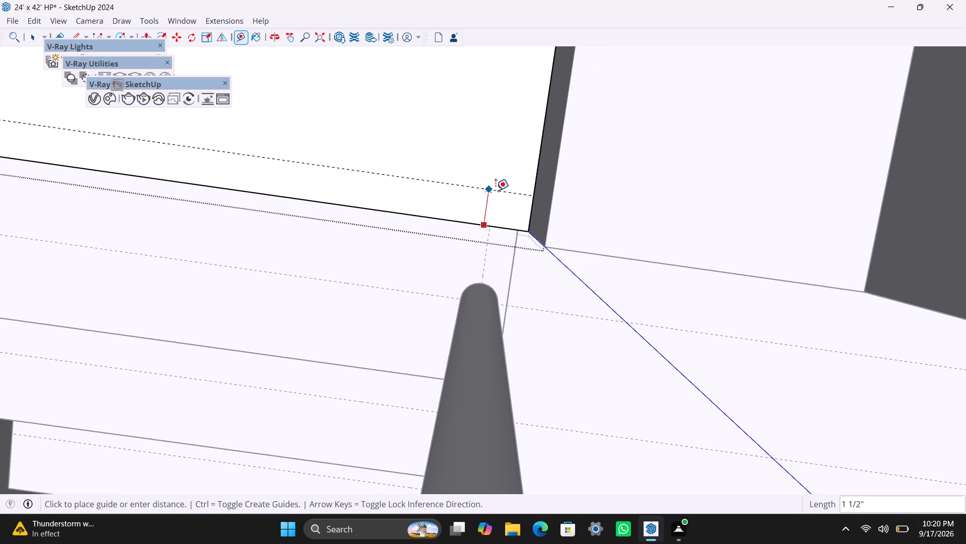
type("1.5\"")
key("Return")
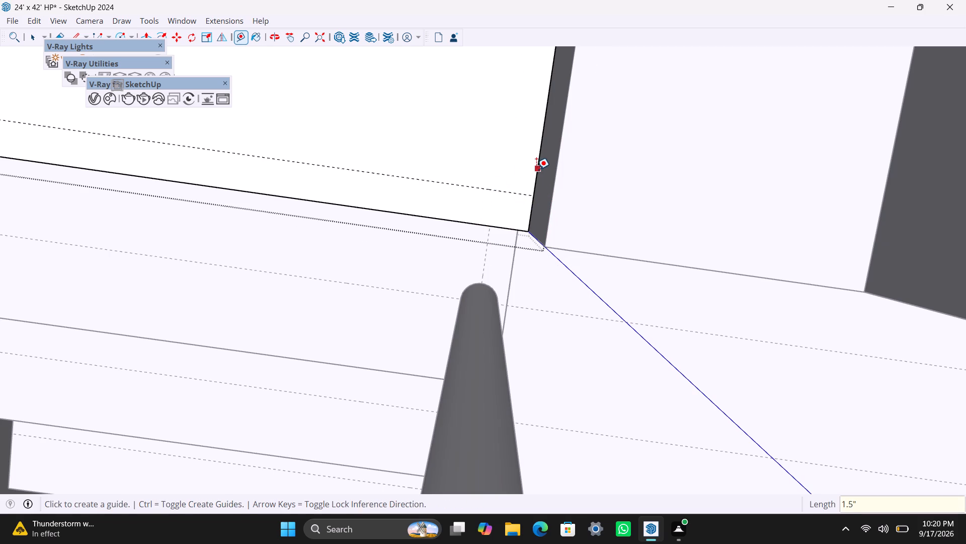
left_click(536, 169)
type("1.5")
key("shift+quotedbl")
key("Return")
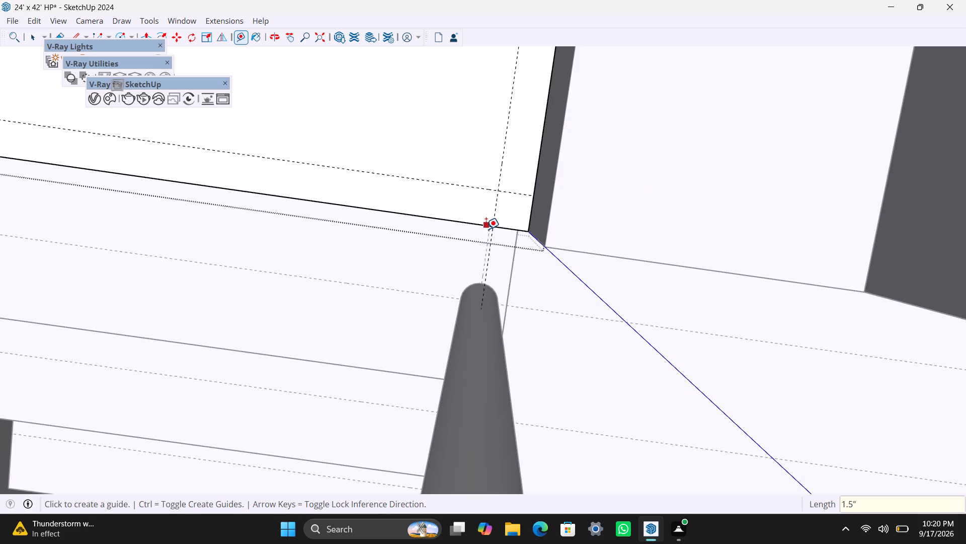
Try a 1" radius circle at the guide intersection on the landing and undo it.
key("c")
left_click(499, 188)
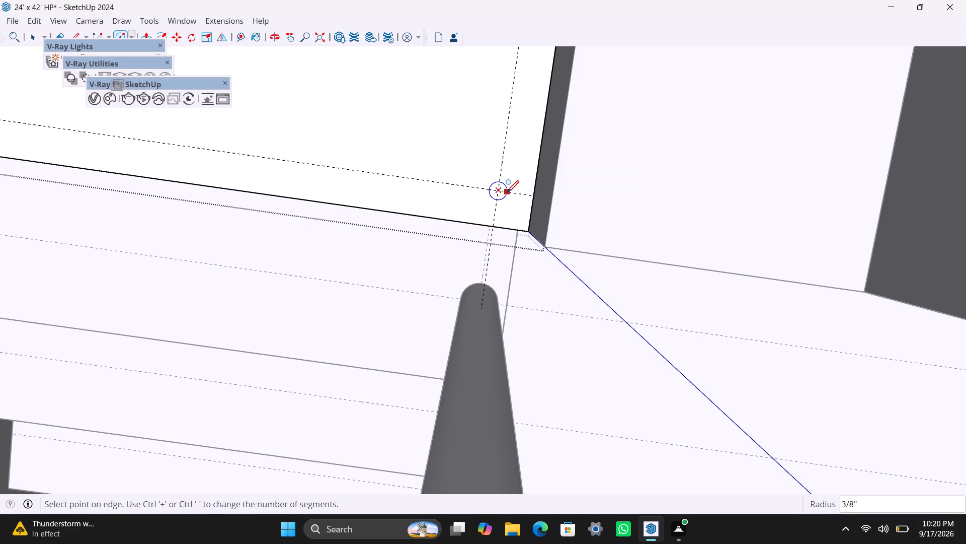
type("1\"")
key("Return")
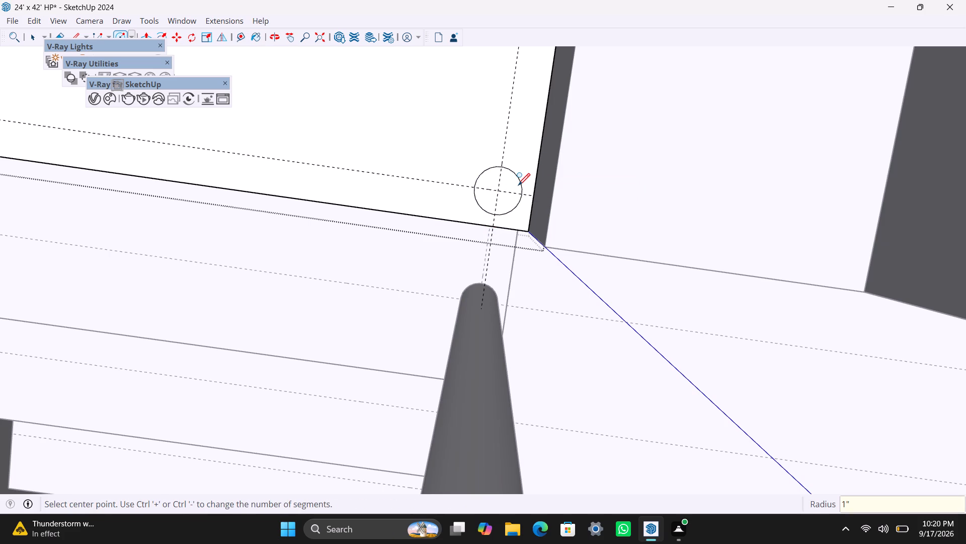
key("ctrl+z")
Draw a 1" radius circle at the landing's guide intersection and group its face and edge.
left_click(501, 189)
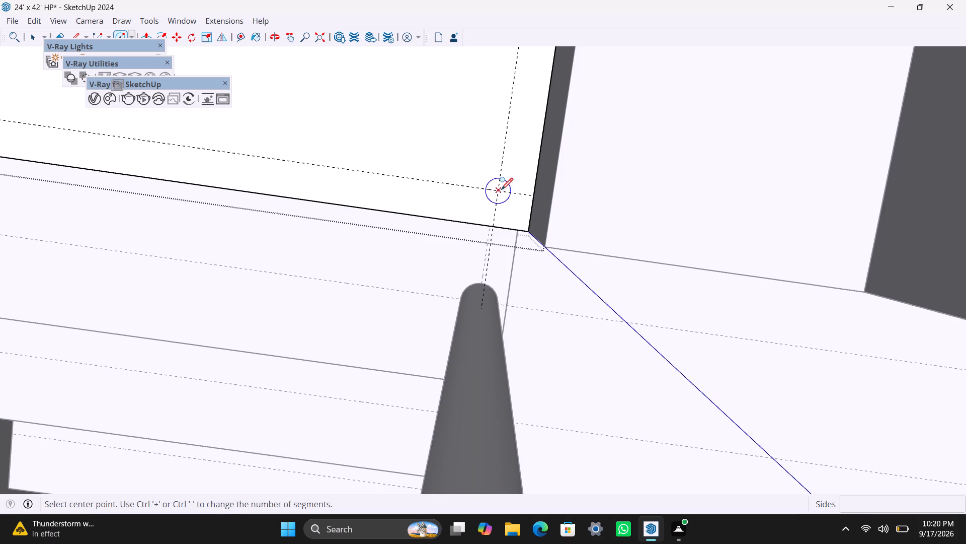
key("1")
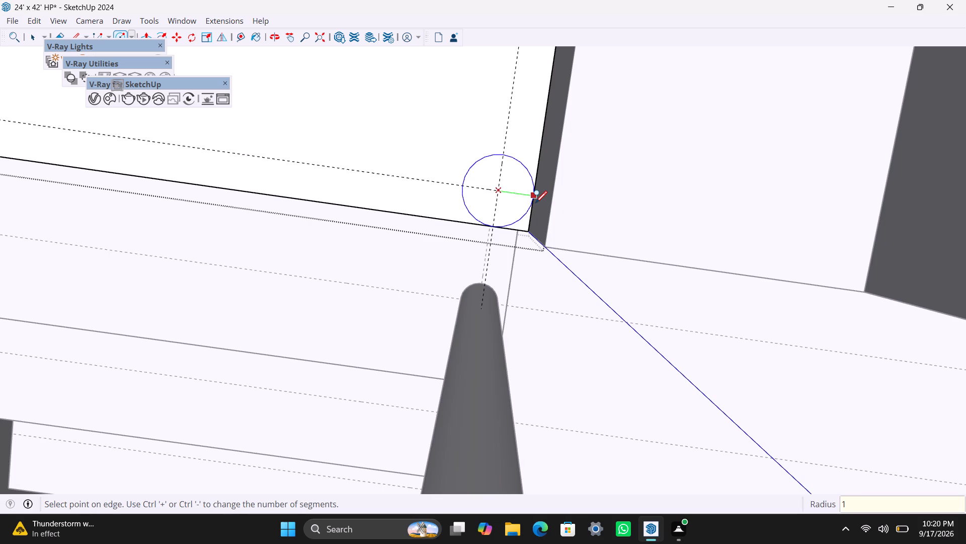
key("shift+quotedbl")
key("Return")
key("space")
double_click(511, 200)
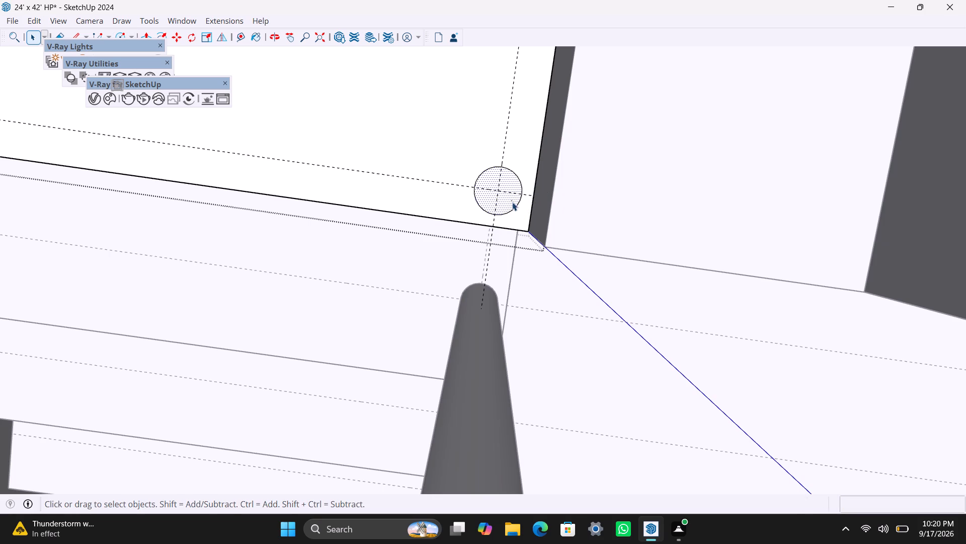
right_click(508, 206)
triple_click(506, 206)
right_click(506, 206)
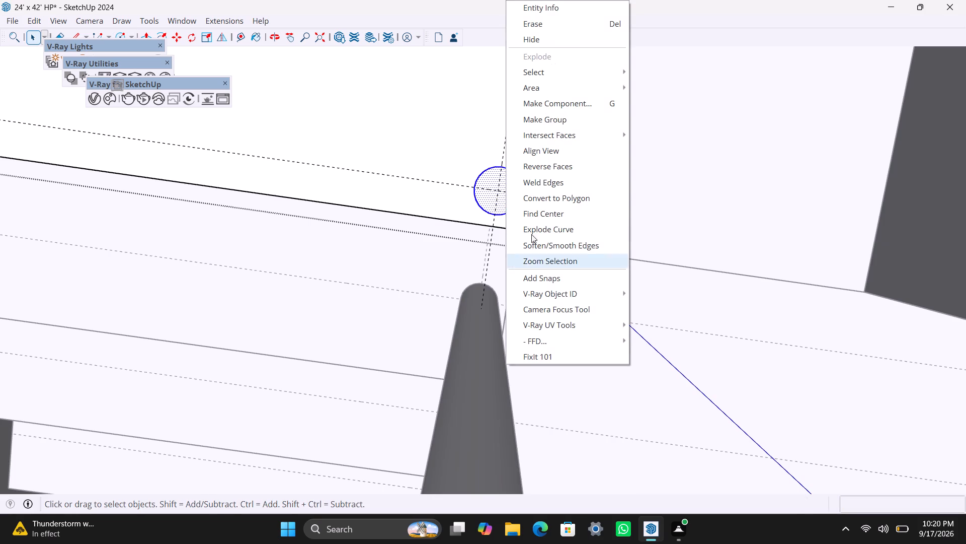
left_click(561, 114)
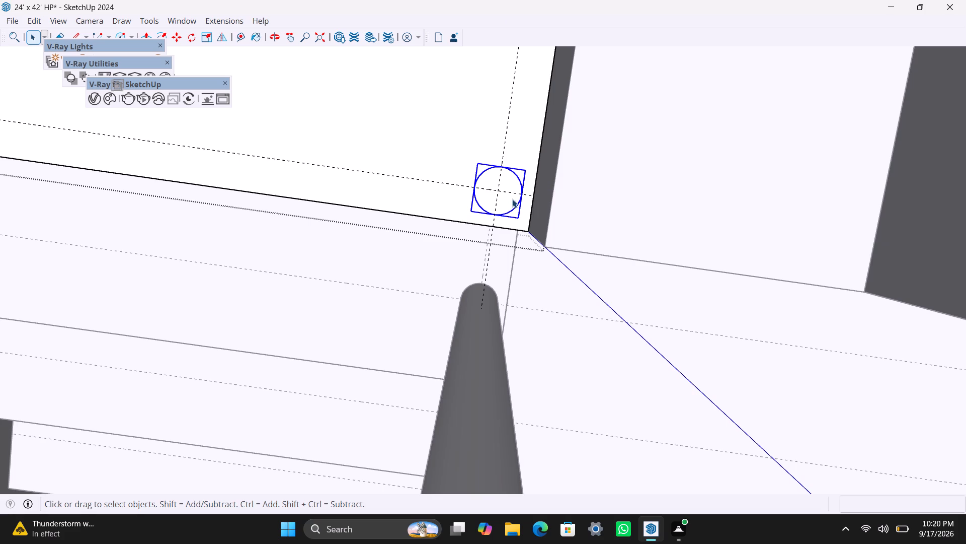
Extrude the grouped circle at the landing's corner upward by 3'.
double_click(512, 198)
left_click(507, 198)
key("p")
left_click(507, 198)
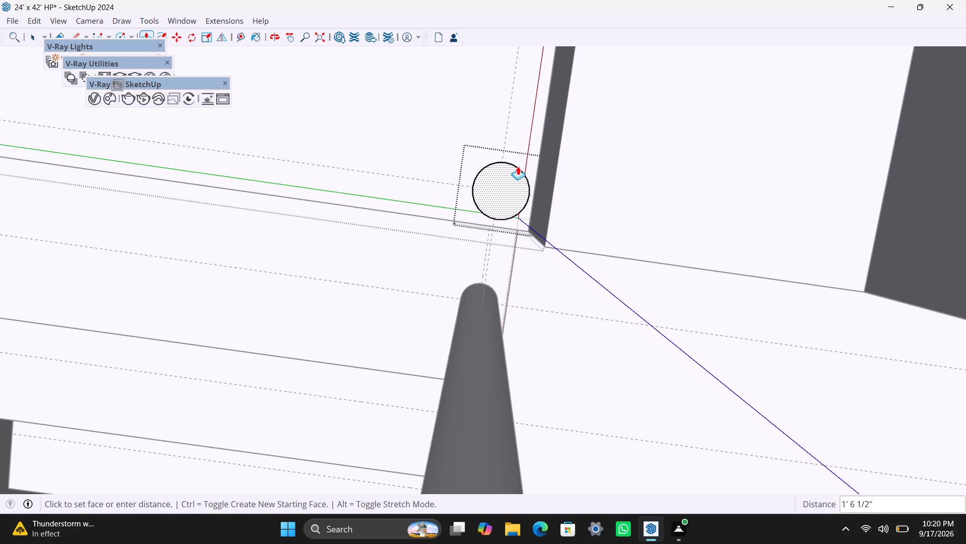
type("3'")
key("Return")
key("space")
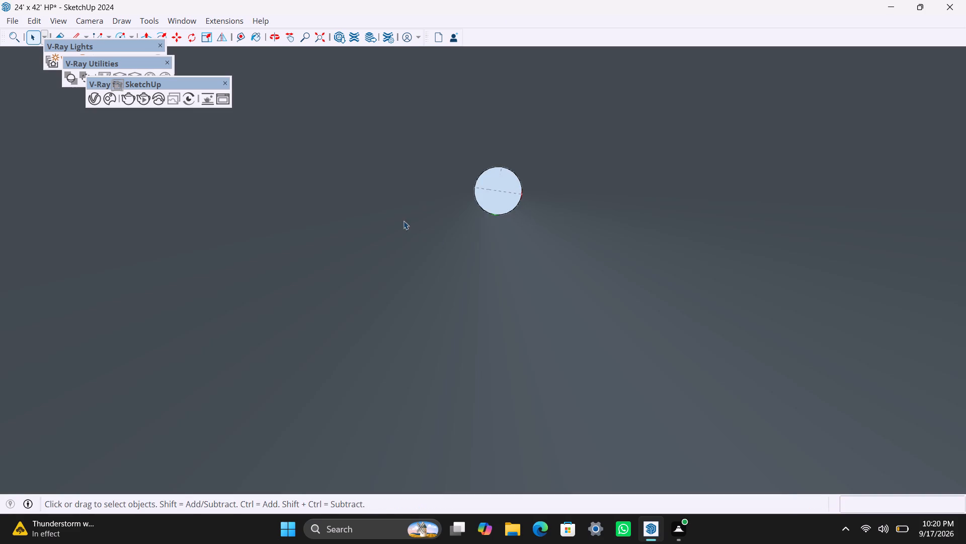
scroll(403, 234, "down", 11)
left_click(315, 42)
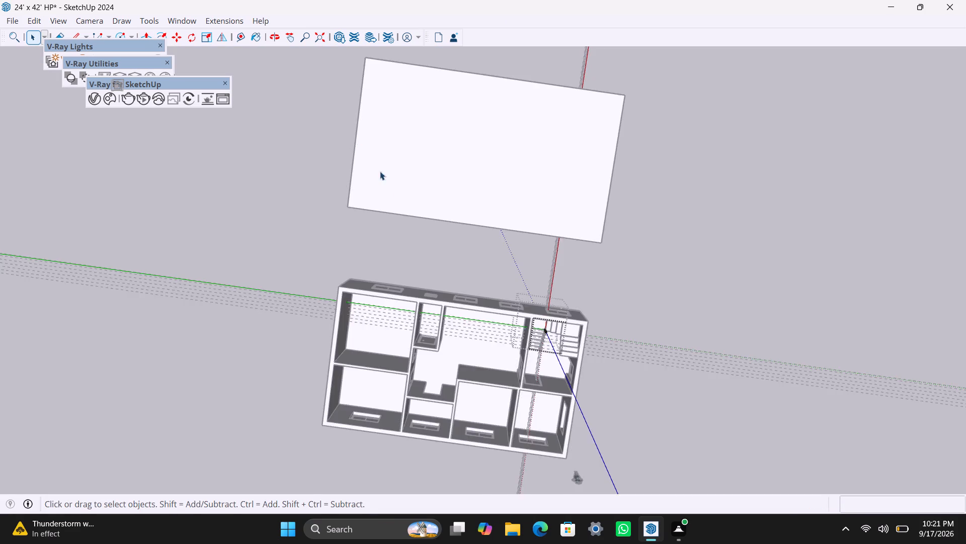
scroll(399, 189, "down", 4)
scroll(435, 286, "up", 15)
middle_click_drag(505, 298, 499, 260)
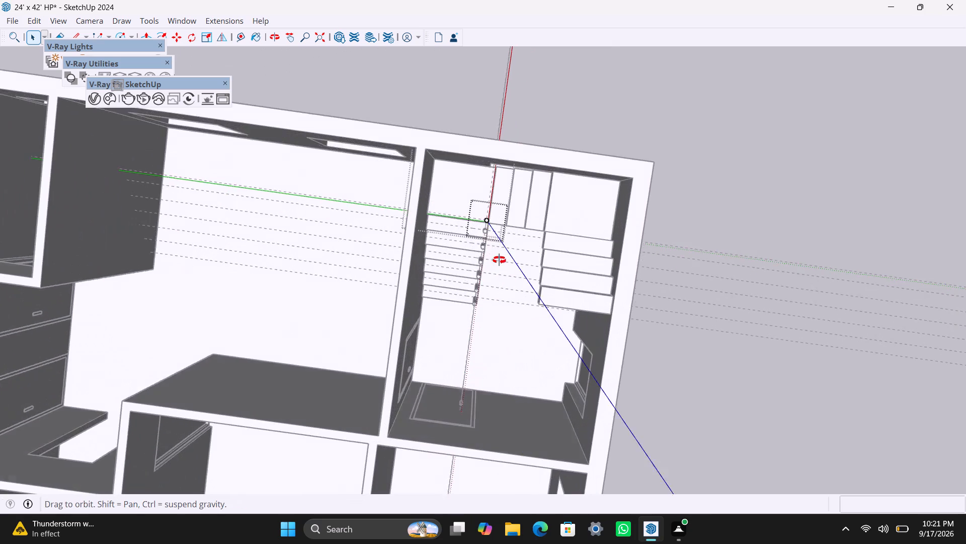
Place a guide 5" from the back edge of the first step above the landing.
middle_click_drag(499, 260, 965, 142)
scroll(418, 251, "up", 3)
middle_click_drag(435, 268, 537, 293)
left_click_drag(160, 183, 164, 190)
left_click(193, 281)
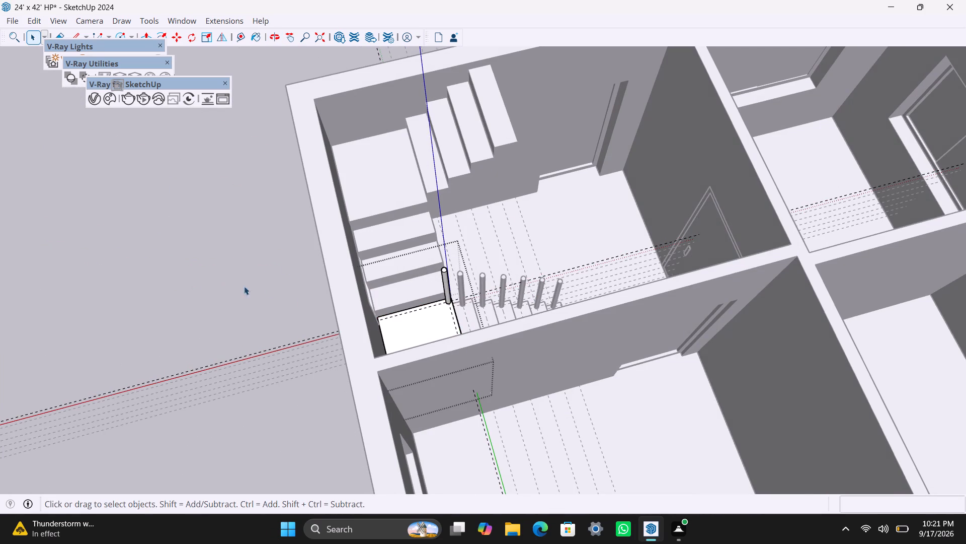
scroll(428, 310, "up", 3)
middle_click_drag(437, 304, 403, 342)
left_click(400, 282)
left_click(400, 282)
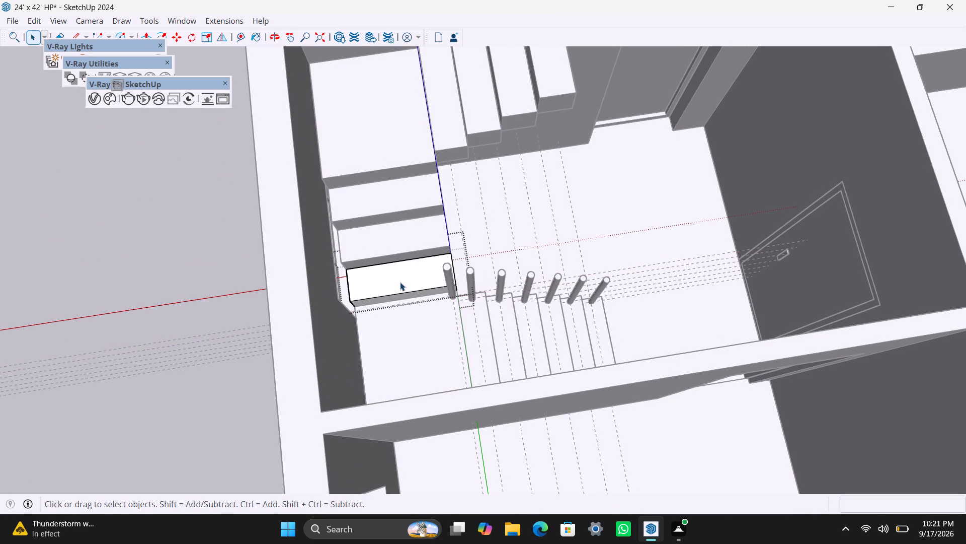
scroll(403, 280, "up", 1)
key("t")
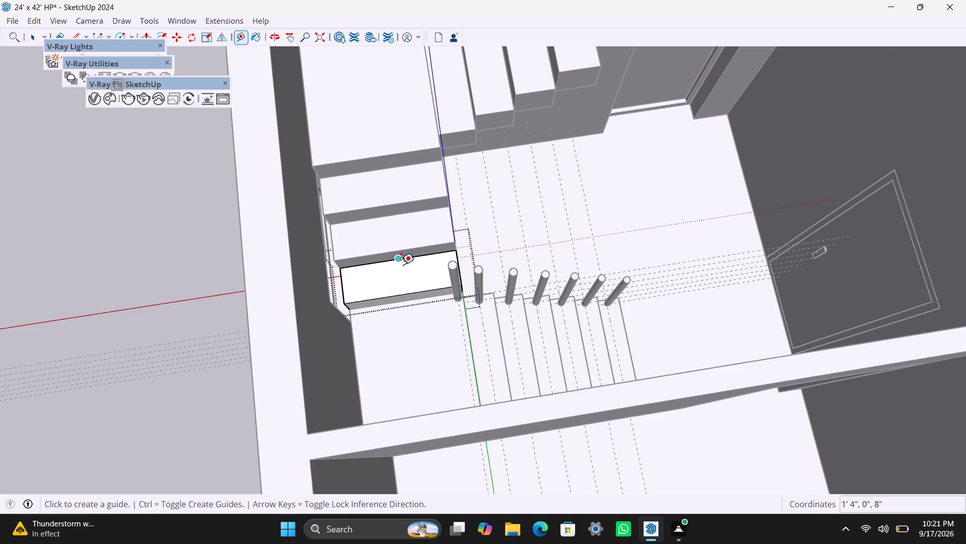
left_click(401, 264)
key("space")
key("t")
left_click(401, 264)
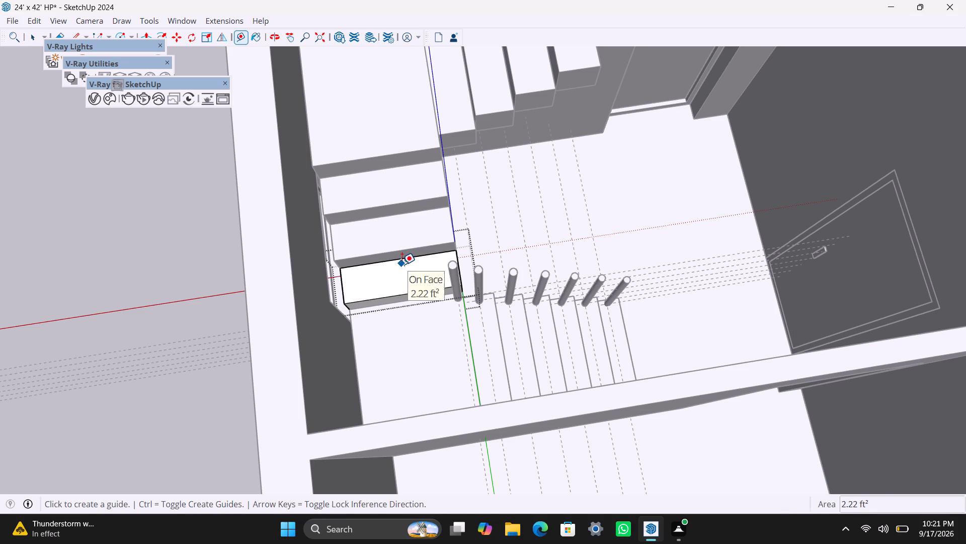
key("space")
key("t")
left_click_drag(403, 261, 403, 266)
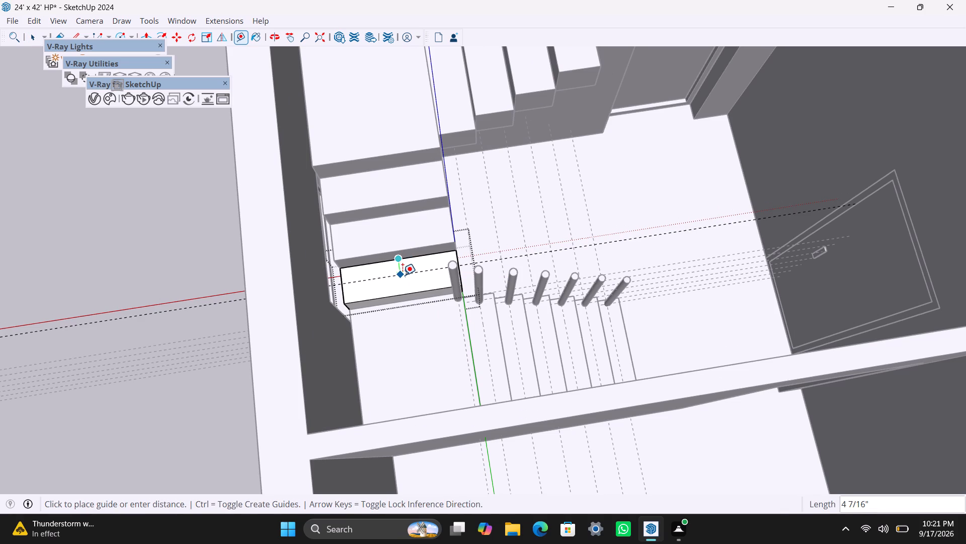
type("5\"")
key("Return")
Place a guide 1.5" from the open side edge of the first step above the landing.
scroll(420, 277, "up", 3)
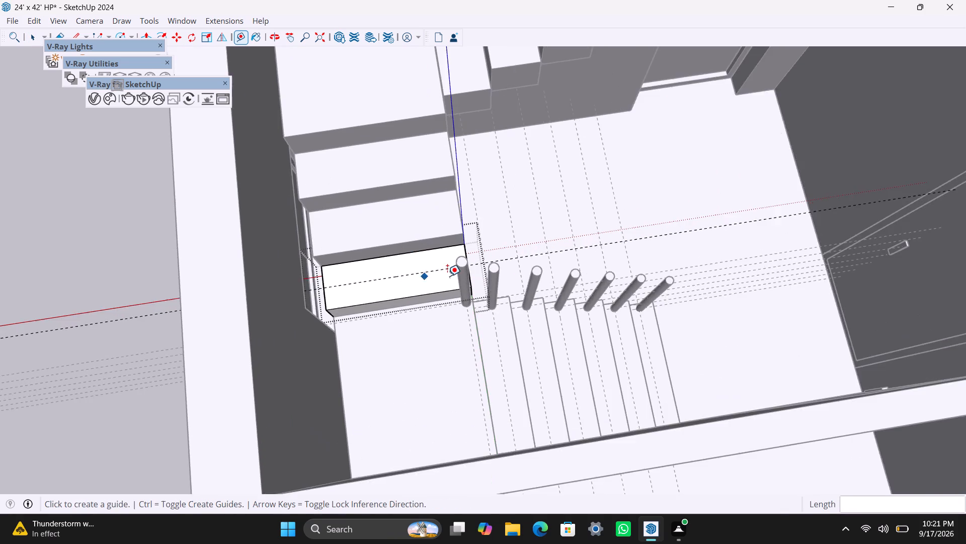
scroll(447, 276, "up", 5)
middle_click_drag(466, 266, 468, 301)
left_click(481, 262)
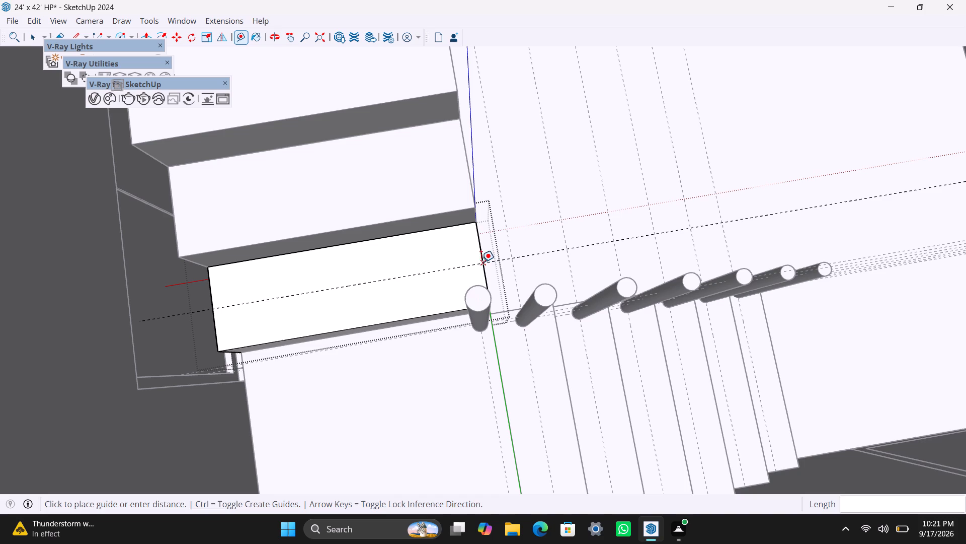
key("space")
key("t")
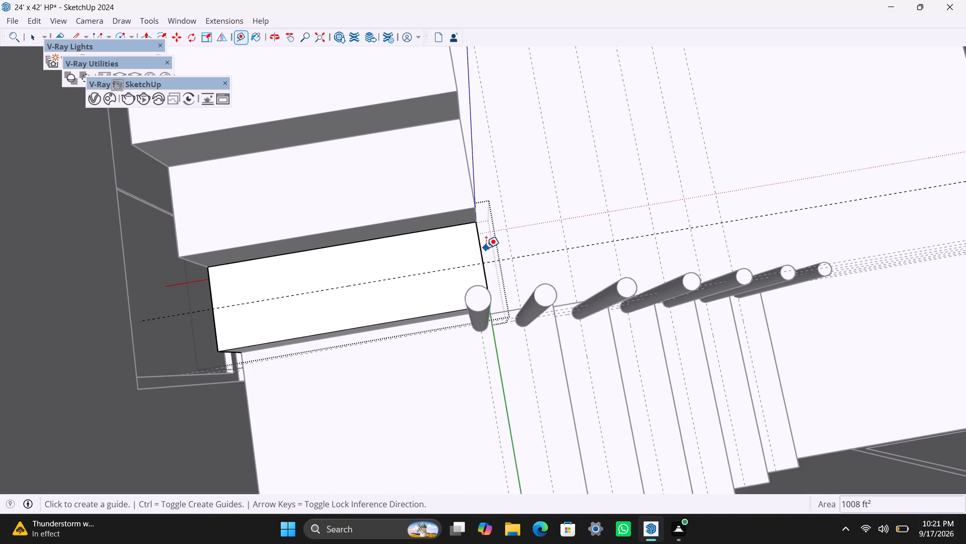
left_click(481, 245)
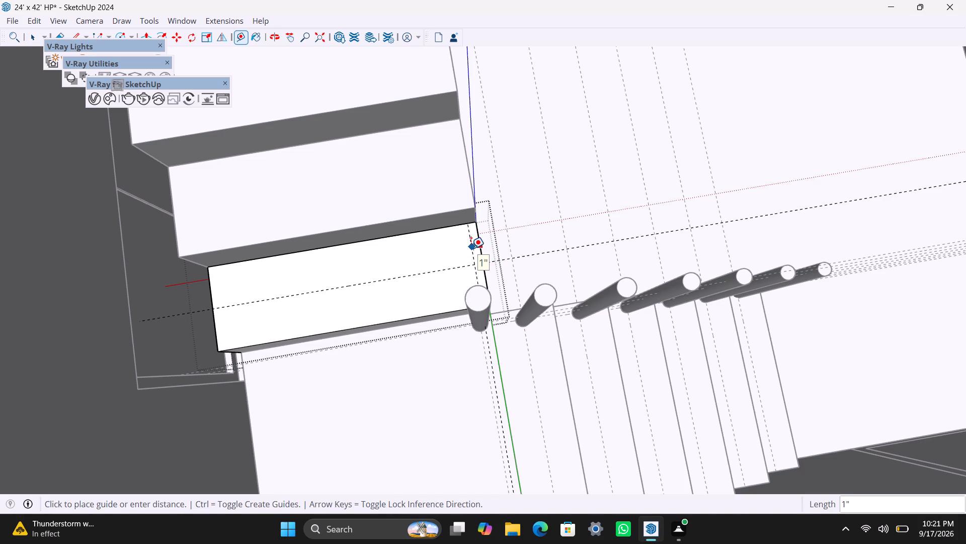
type("1.5\"")
key("Return")
Draw a 1" radius circle at the guide intersection on the first step above the landing and group its face and edge.
key("space")
key("c")
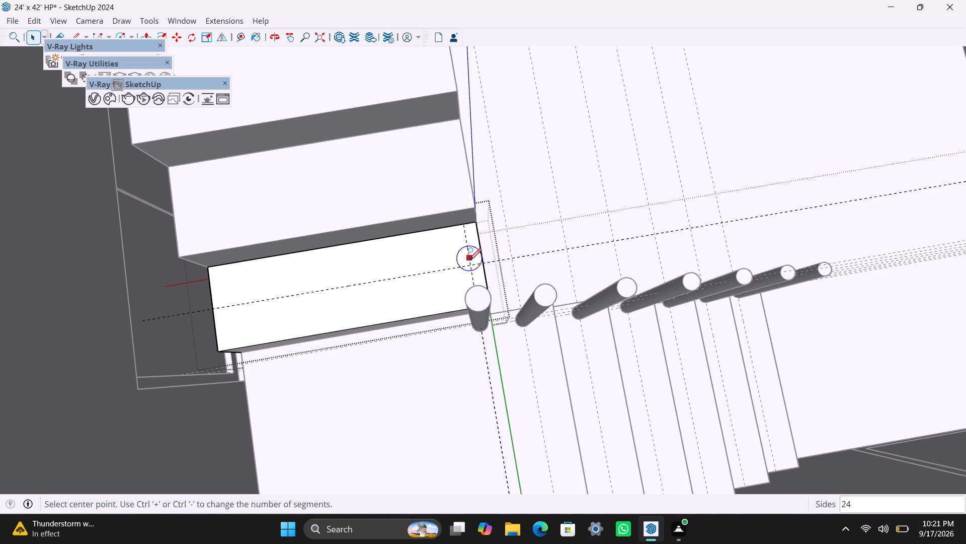
scroll(469, 260, "up", 2)
left_click_drag(468, 265, 475, 271)
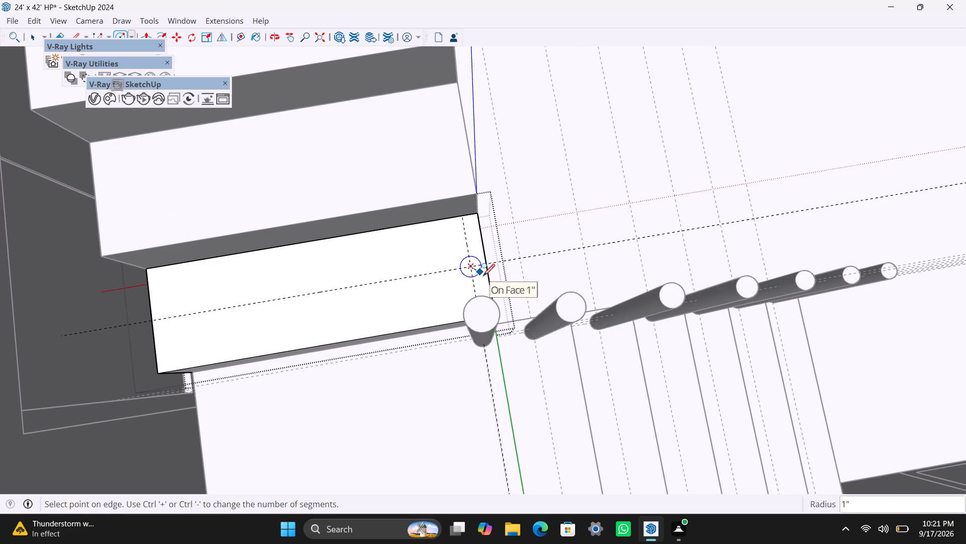
type("1\"")
key("Return")
key("space")
scroll(482, 235, "up", 4)
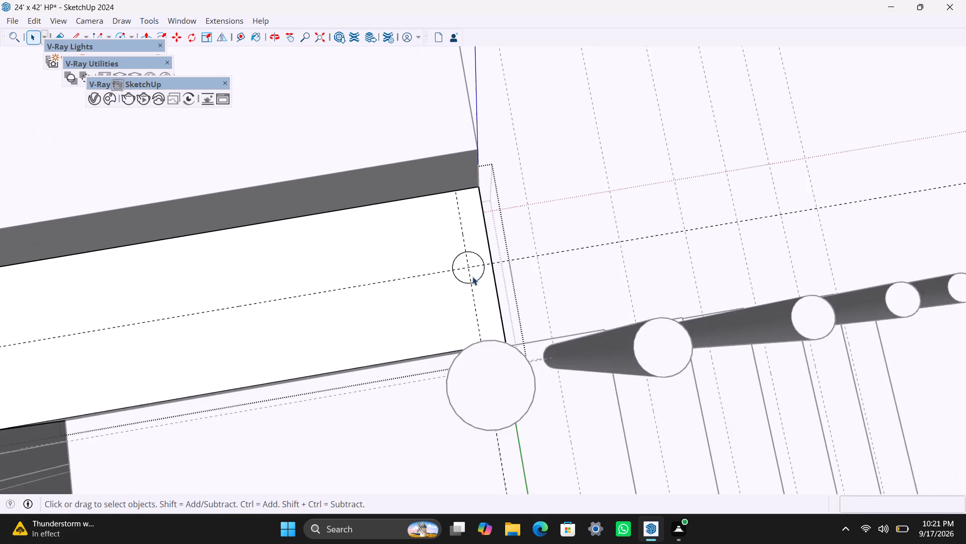
scroll(472, 277, "up", 3)
double_click(474, 277)
right_click(475, 277)
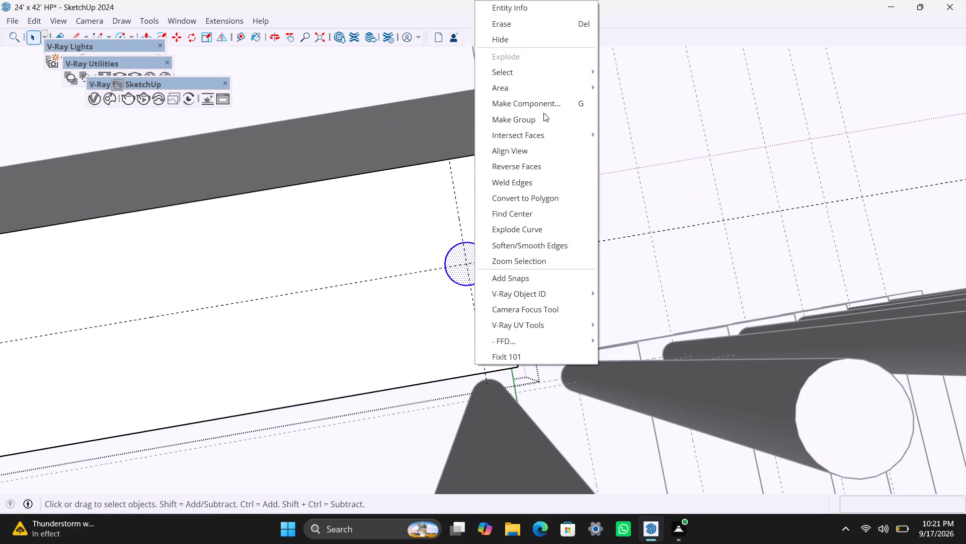
left_click(542, 115)
Extrude the grouped circle on the first step above the landing upward by 3'.
scroll(487, 271, "up", 2)
triple_click(473, 272)
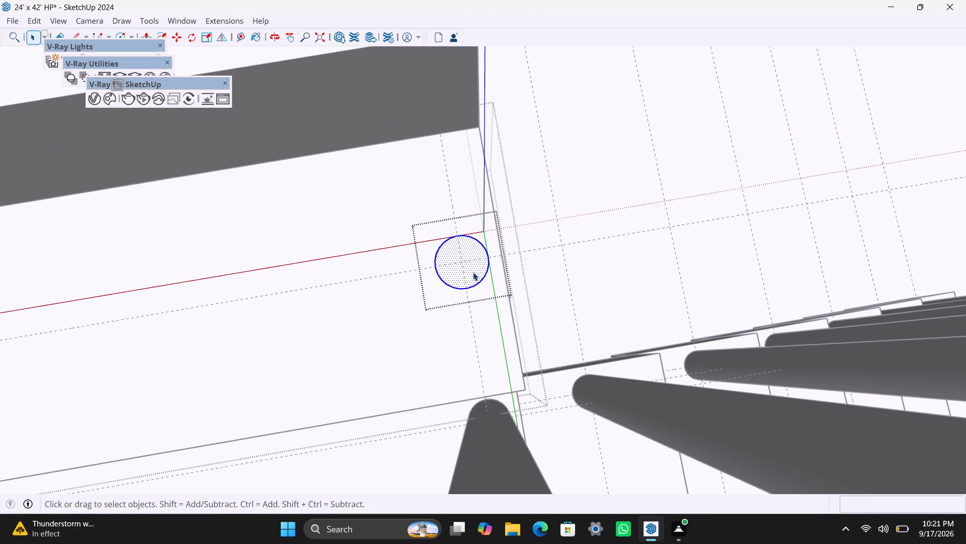
key("p")
left_click(473, 272)
type("3'")
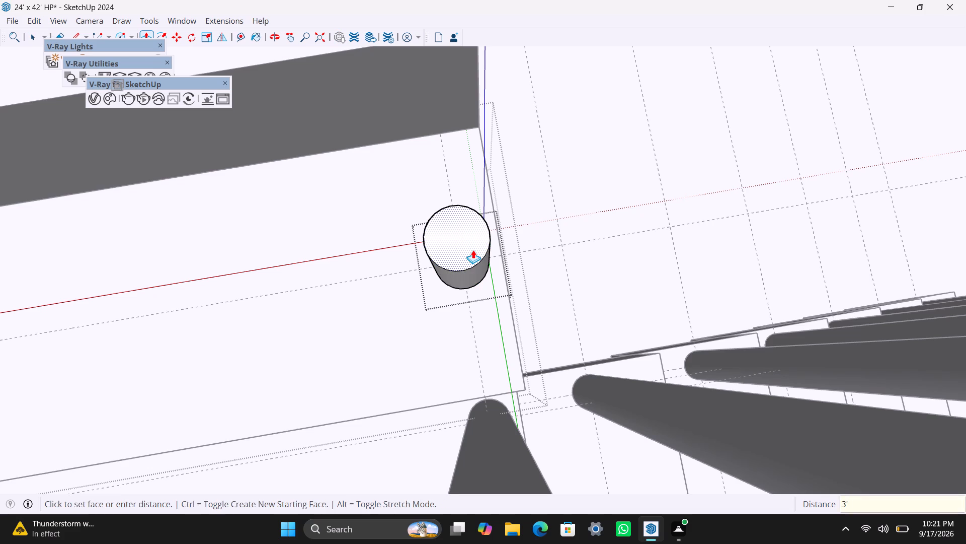
key("Return")
key("space")
Place guides on the second step above the landing, 5" from its back edge and 1.5" from its open side edge.
scroll(454, 289, "down", 13)
left_click(256, 169)
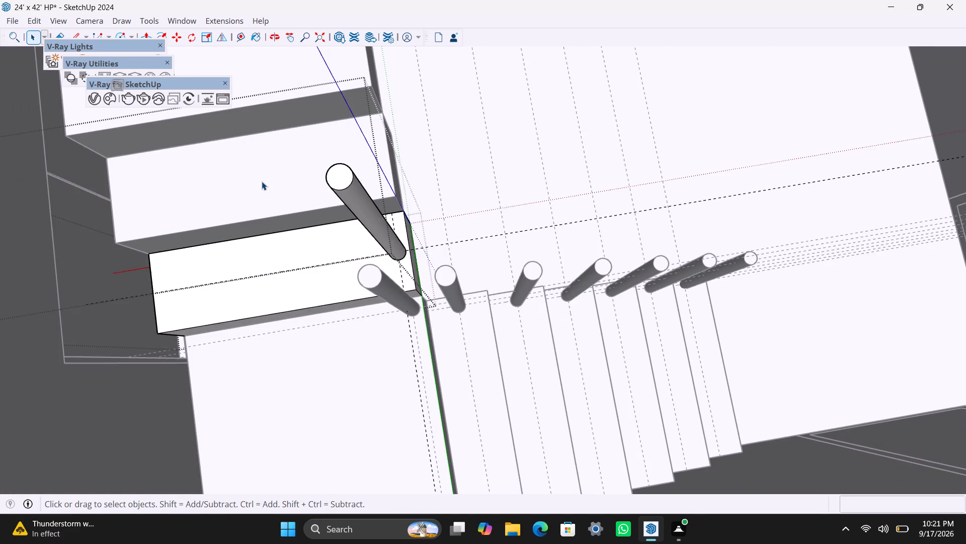
double_click(267, 181)
key("t")
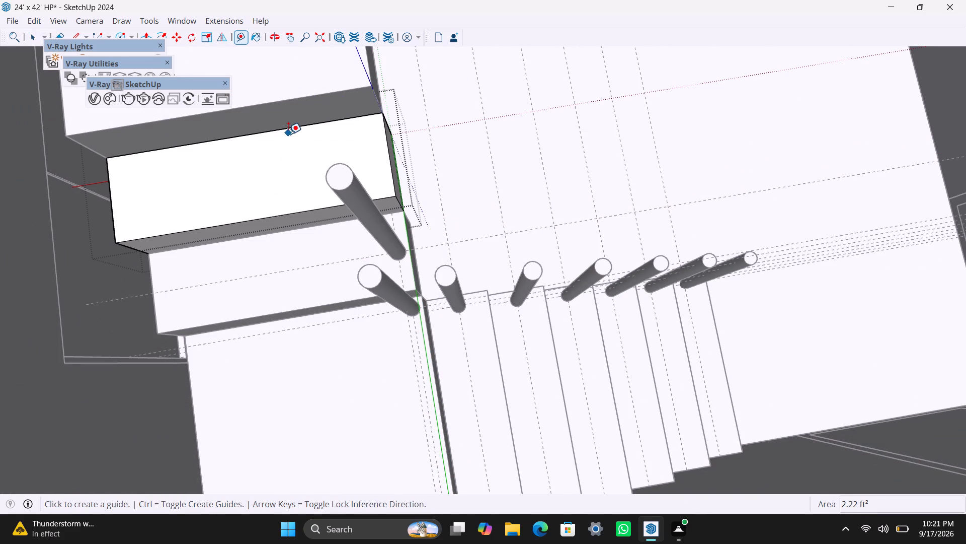
left_click_drag(288, 130, 289, 135)
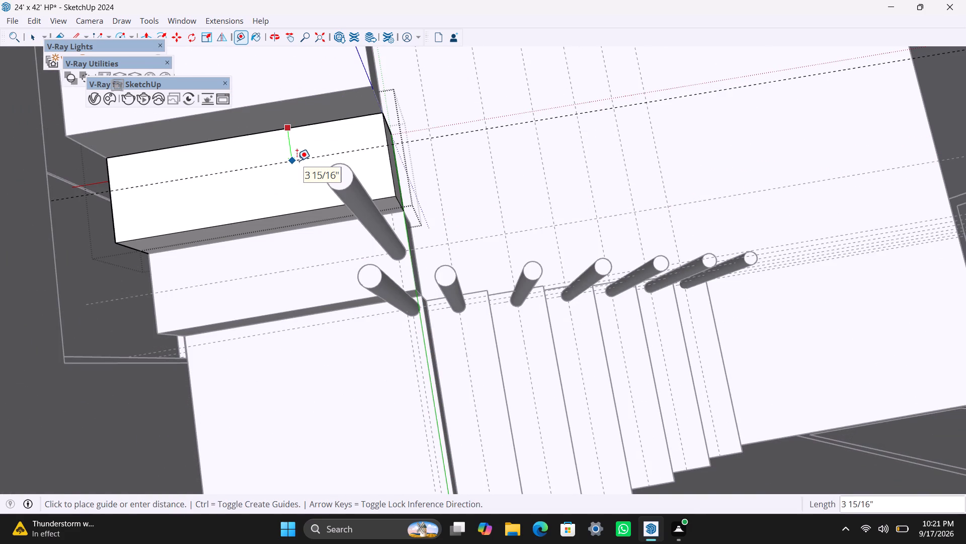
type("5\"")
key("Return")
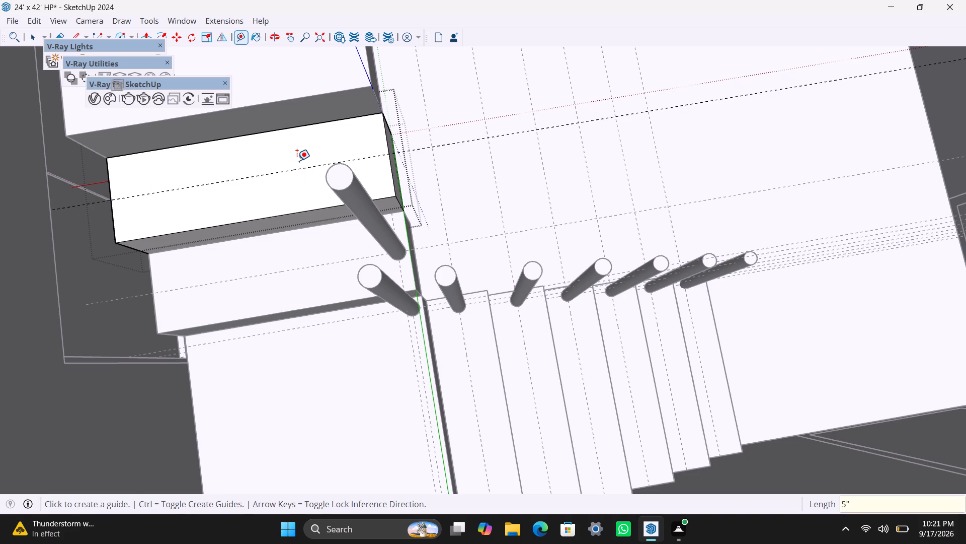
left_click_drag(386, 137, 380, 145)
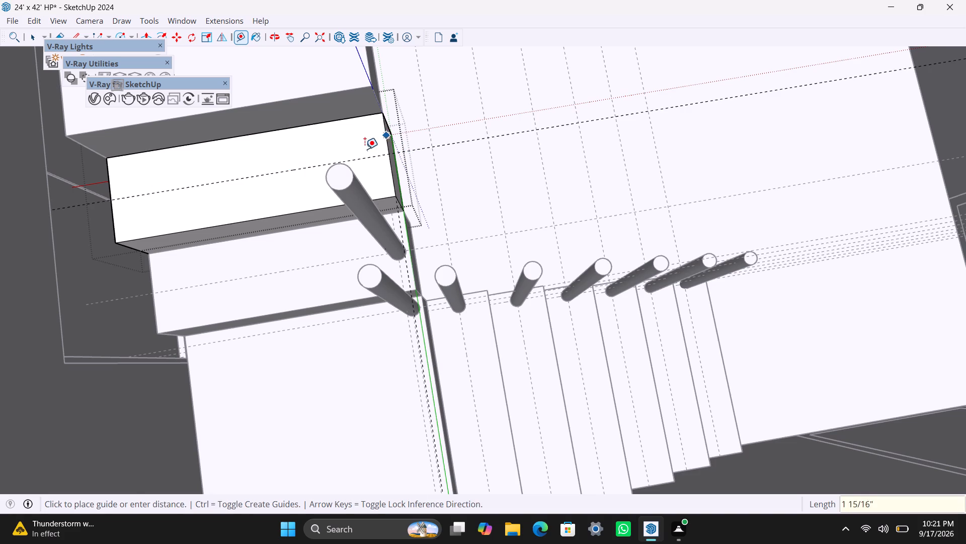
type("1.5\"")
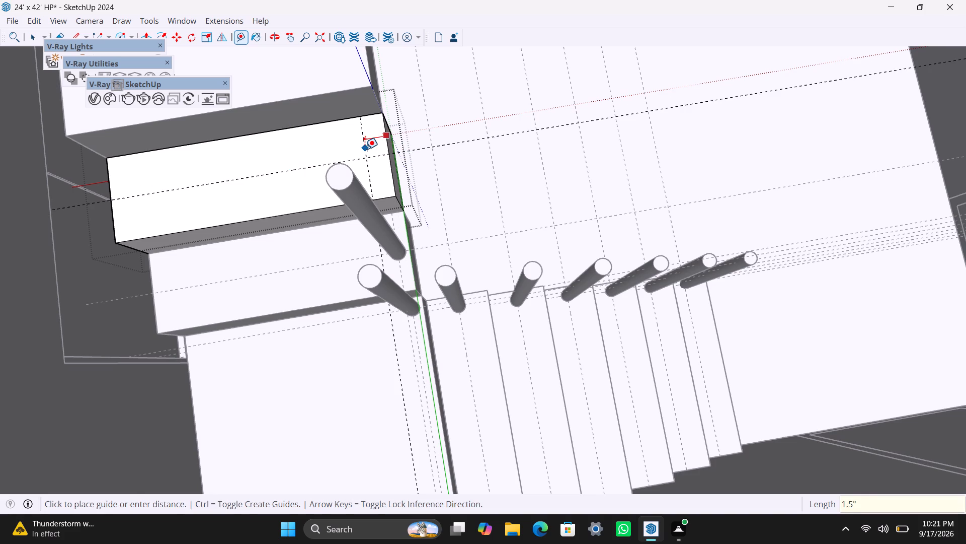
key("Return")
Draw a 1" radius circle at the guide intersection on the second step above the landing and group its face and edge.
key("c")
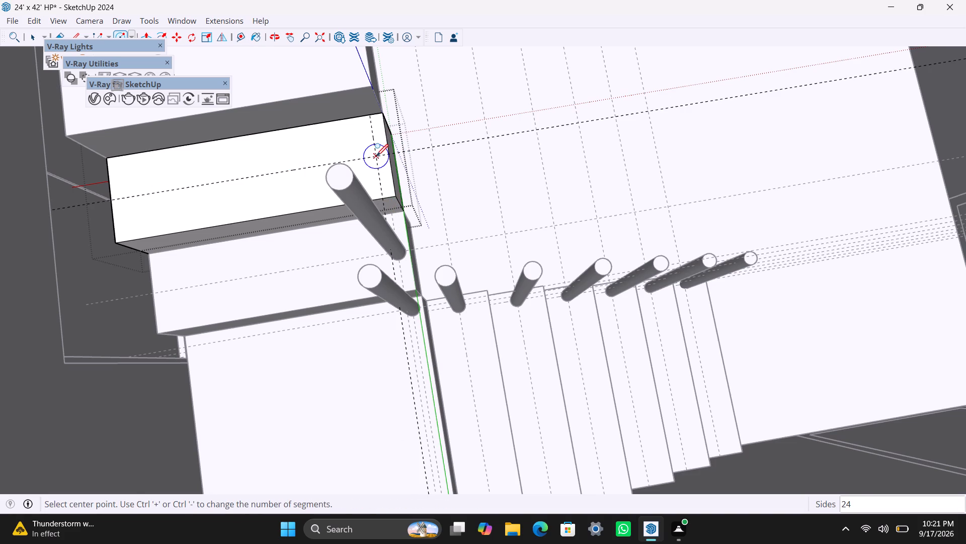
left_click_drag(376, 155, 379, 169)
type("1\"")
key("Return")
scroll(389, 174, "up", 5)
key("space")
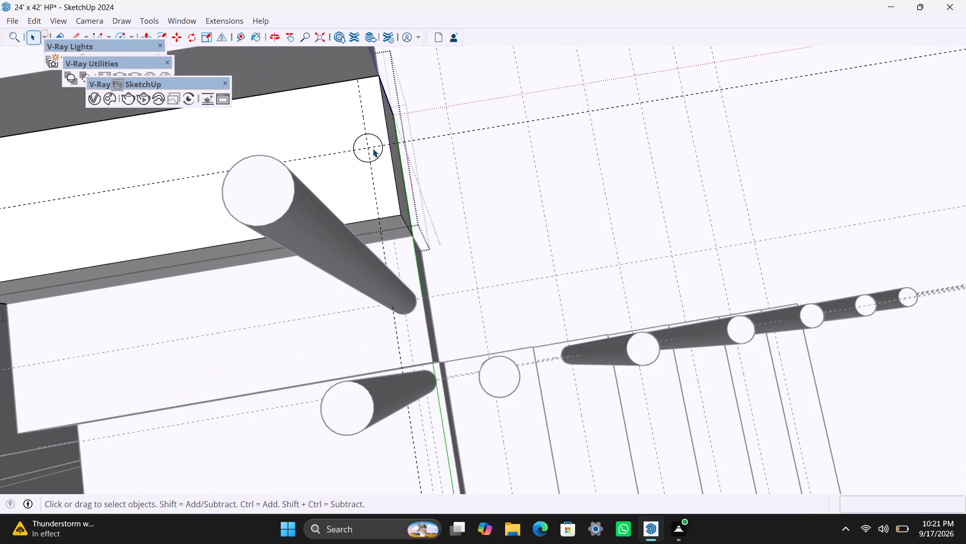
scroll(373, 149, "up", 3)
double_click(374, 154)
right_click(374, 154)
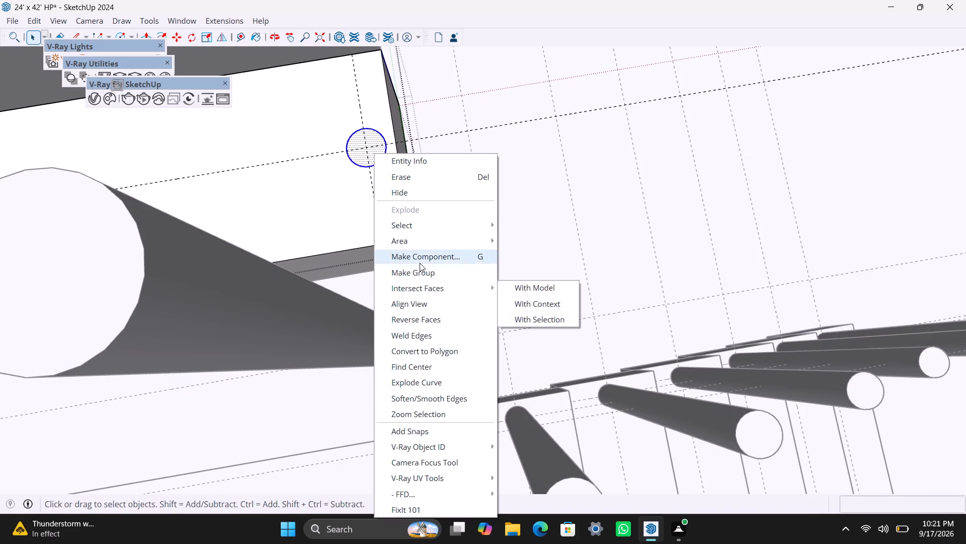
left_click(420, 273)
Extrude the grouped circle on the second step above the landing upward by 3'.
scroll(388, 181, "up", 3)
triple_click(378, 151)
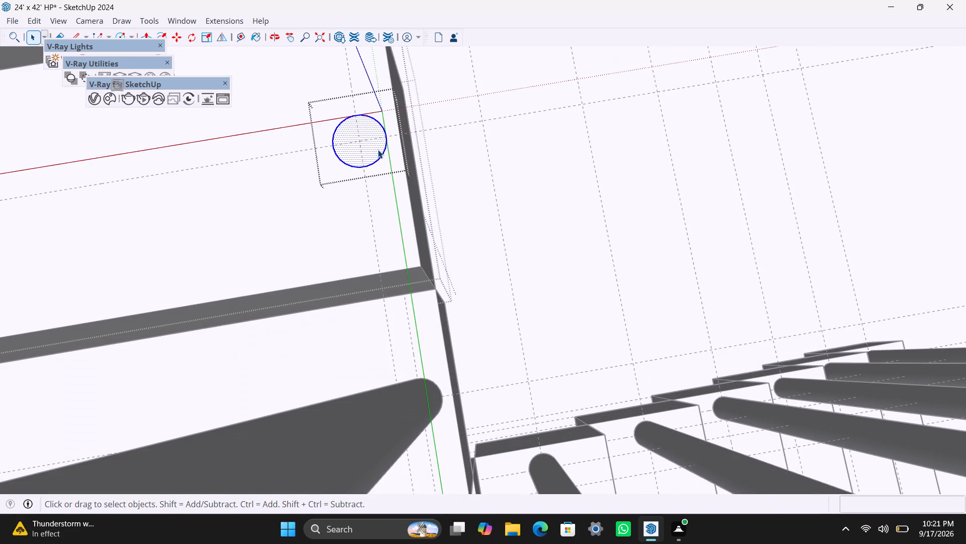
key("p")
left_click(378, 150)
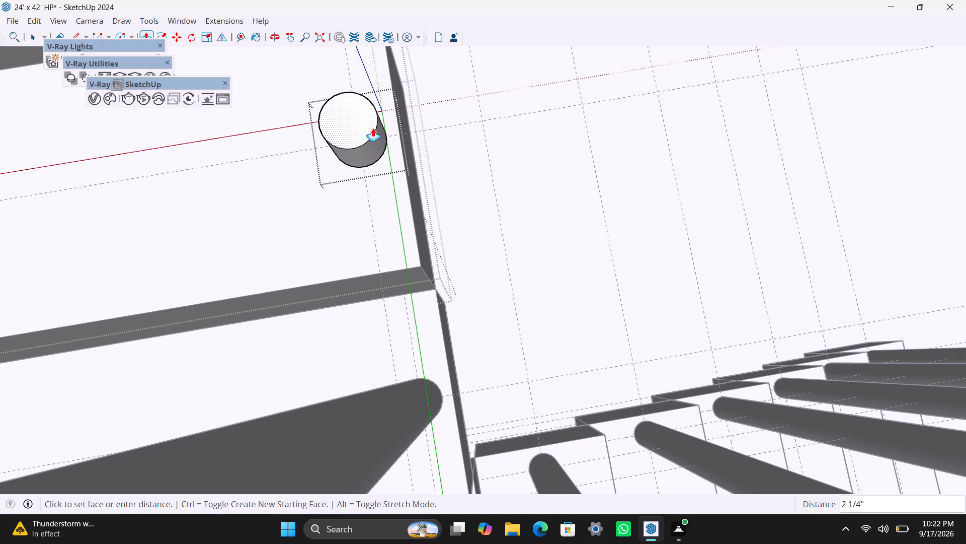
type("3'")
key("Return")
key("space")
Place guides on the third step above the landing, 5" from its back edge and 1.5" from its open side edge.
scroll(384, 175, "down", 13)
scroll(312, 153, "down", 4)
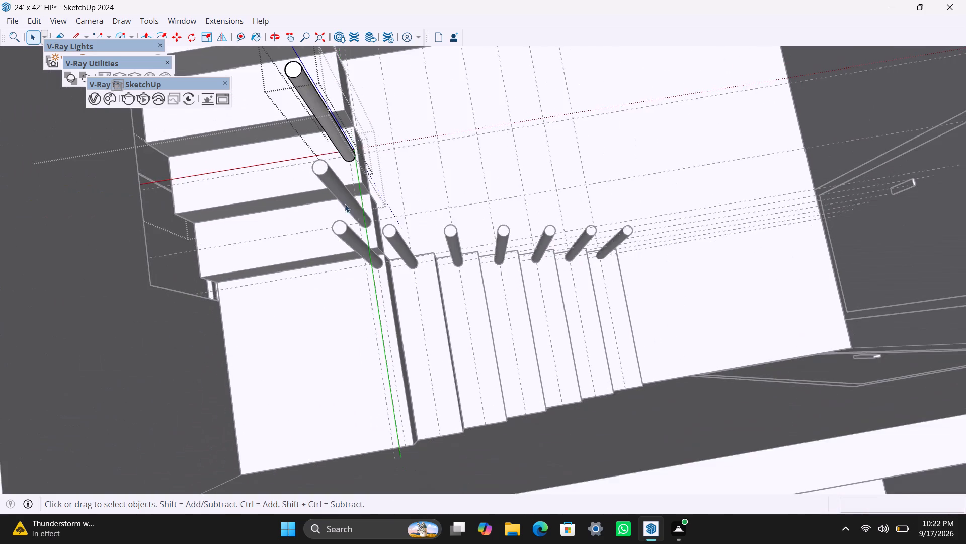
middle_click_drag(356, 221, 373, 404)
scroll(318, 310, "up", 3)
triple_click(297, 265)
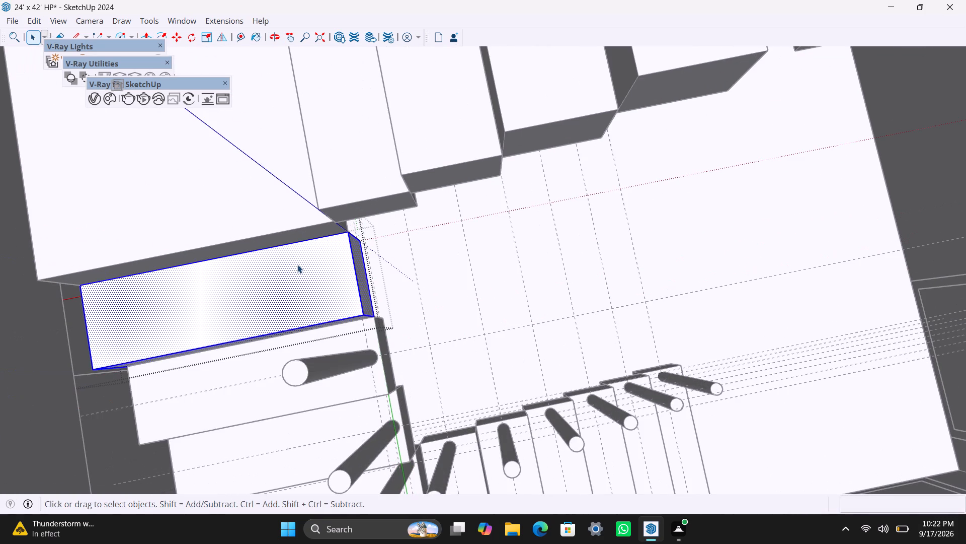
left_click(282, 285)
left_click(261, 227)
left_click(260, 275)
double_click(260, 275)
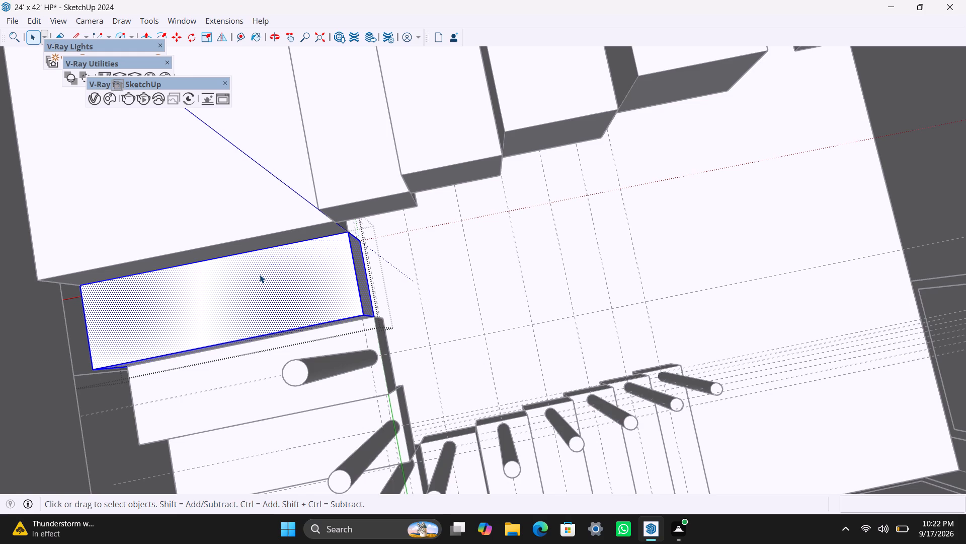
key("t")
left_click(255, 253)
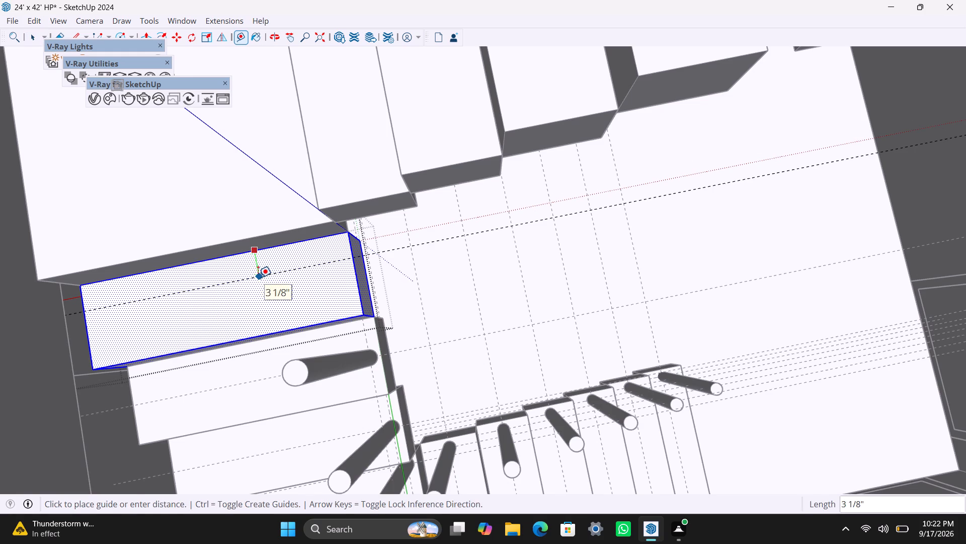
type("5\"")
key("Return")
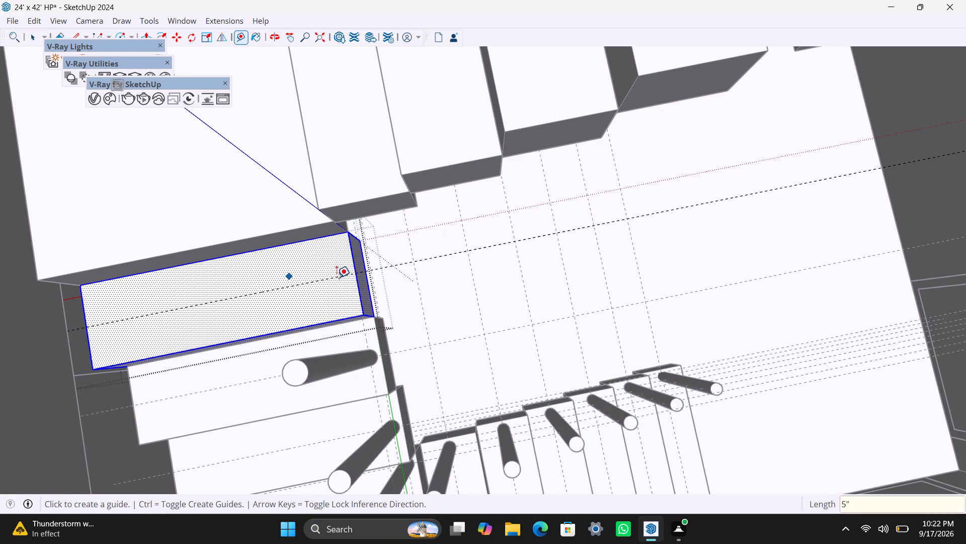
left_click(354, 257)
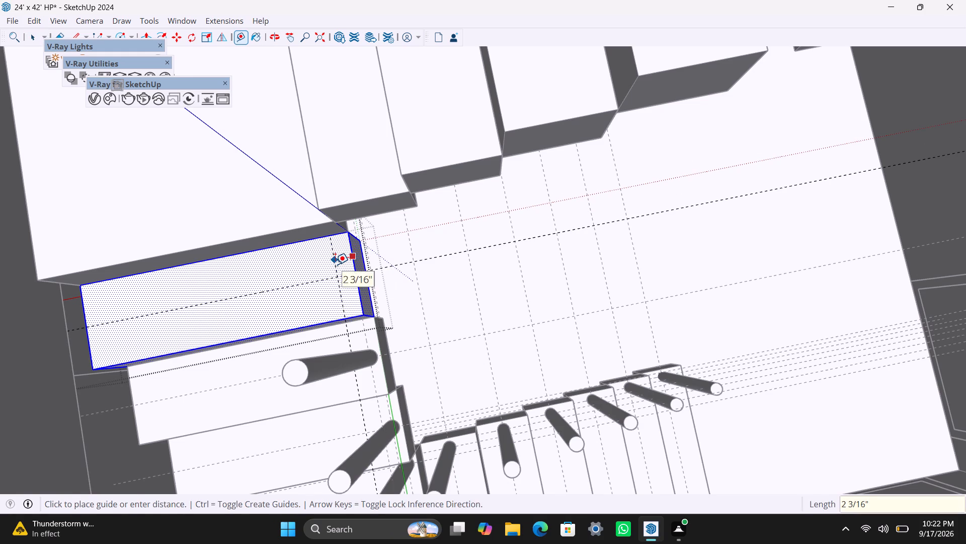
type("1.5\"")
key("Return")
key("space")
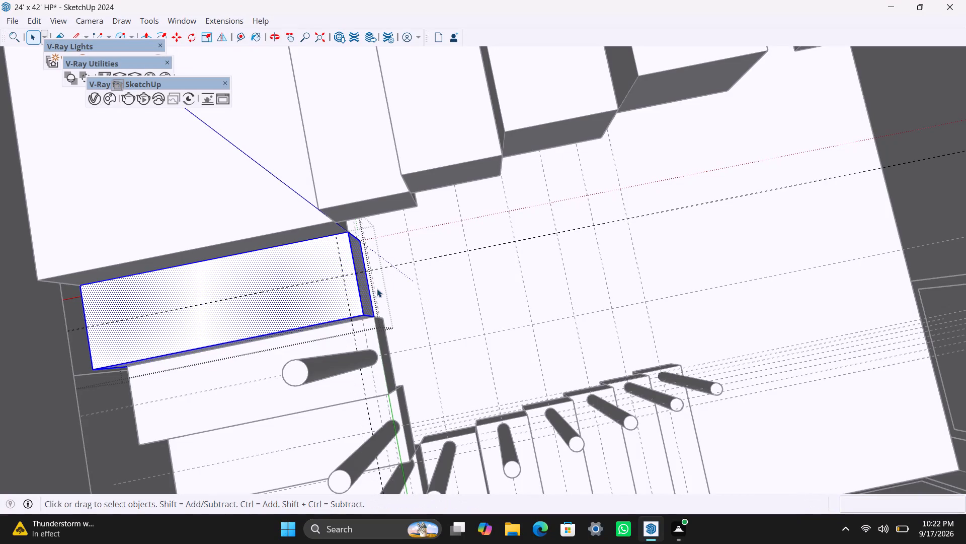
Draw a 1" radius circle at the guide intersection on the third step above the landing and group its face and edge.
key("c")
left_click_drag(343, 273, 342, 279)
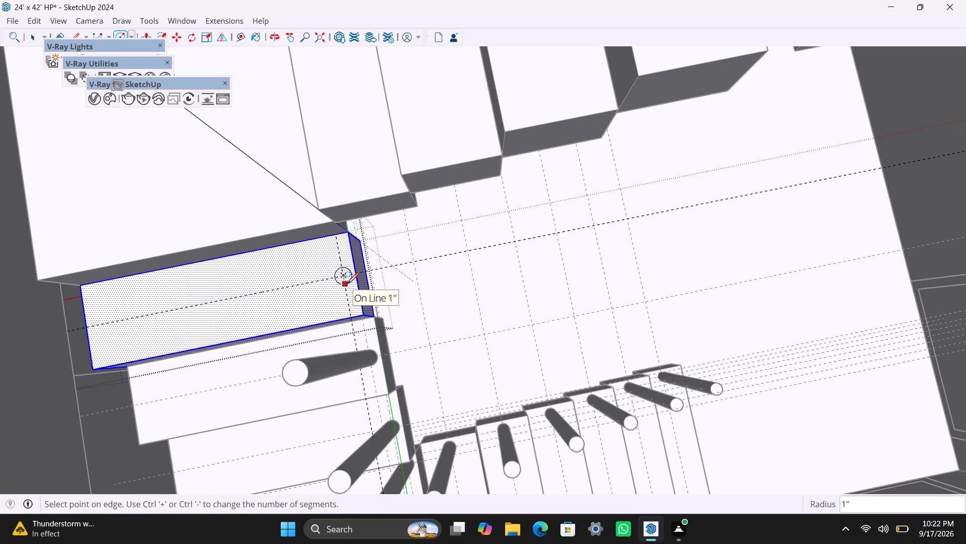
type("1\"")
key("Return")
key("space")
scroll(347, 282, "up", 5)
double_click(348, 278)
double_click(350, 275)
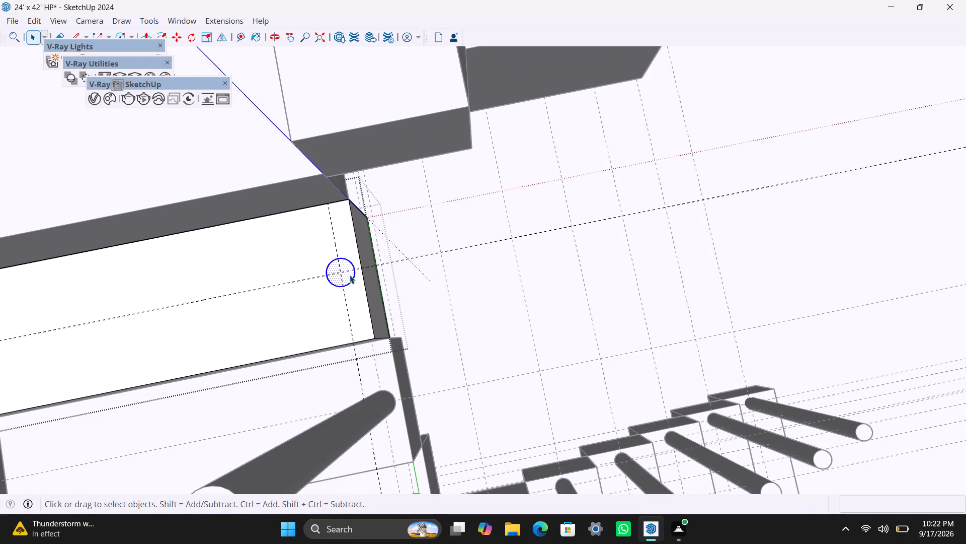
right_click(346, 272)
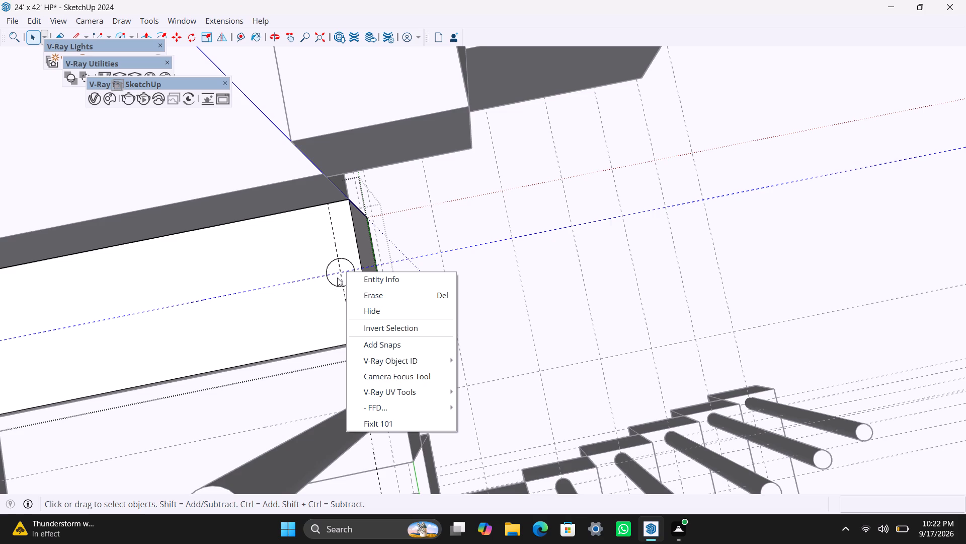
triple_click(337, 278)
right_click(337, 278)
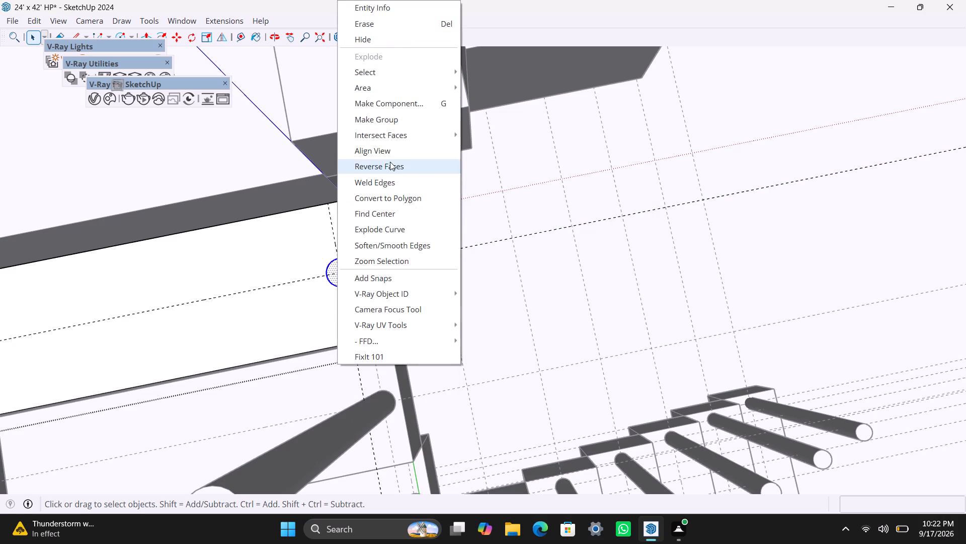
left_click_drag(393, 116, 394, 122)
Extrude the grouped circle on the third step above the landing upward by 3'.
scroll(348, 275, "up", 6)
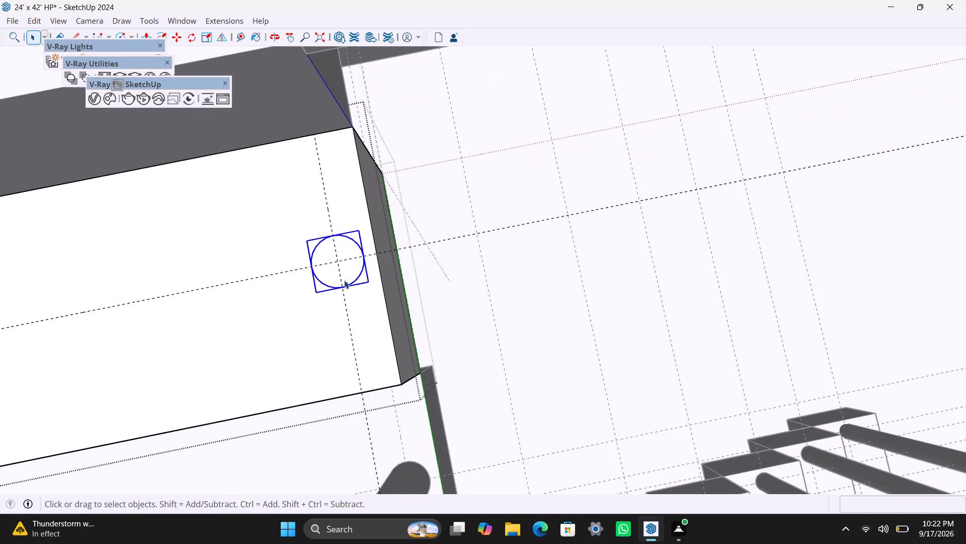
triple_click(346, 278)
key("p")
left_click(349, 275)
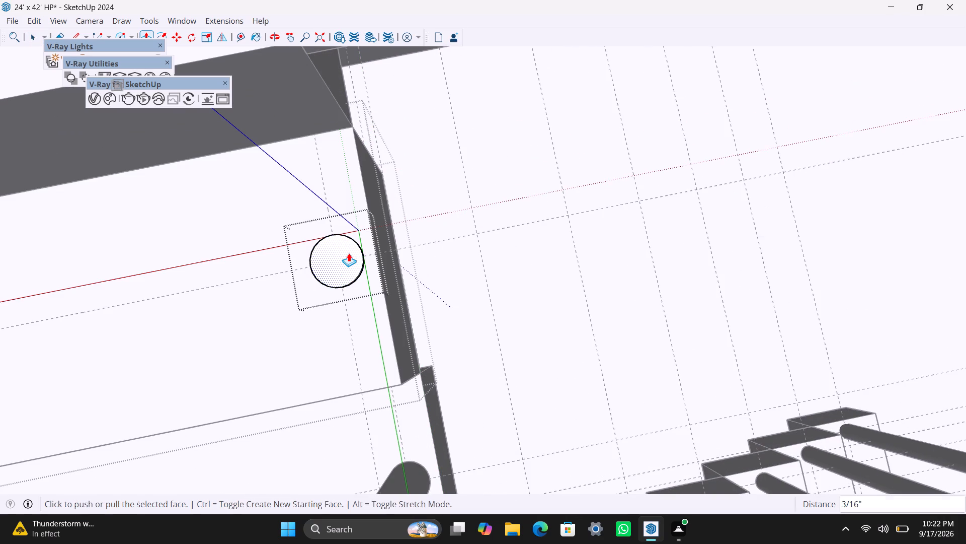
type("3'")
key("Return")
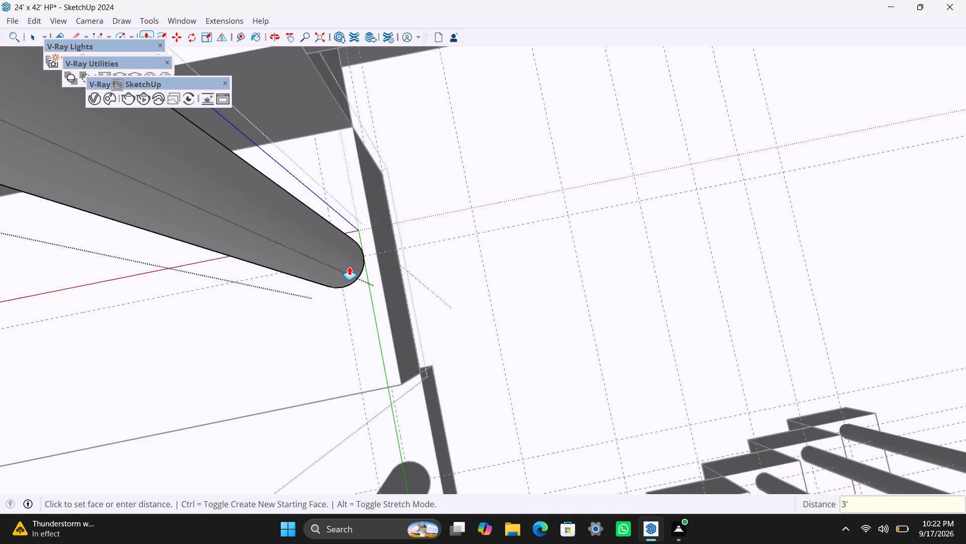
key("space")
Place guides at the upper landing's inner corner, 1.5" from its front edge and 1.5" from its open side edge.
scroll(349, 266, "down", 17)
middle_click_drag(298, 286, 422, 287)
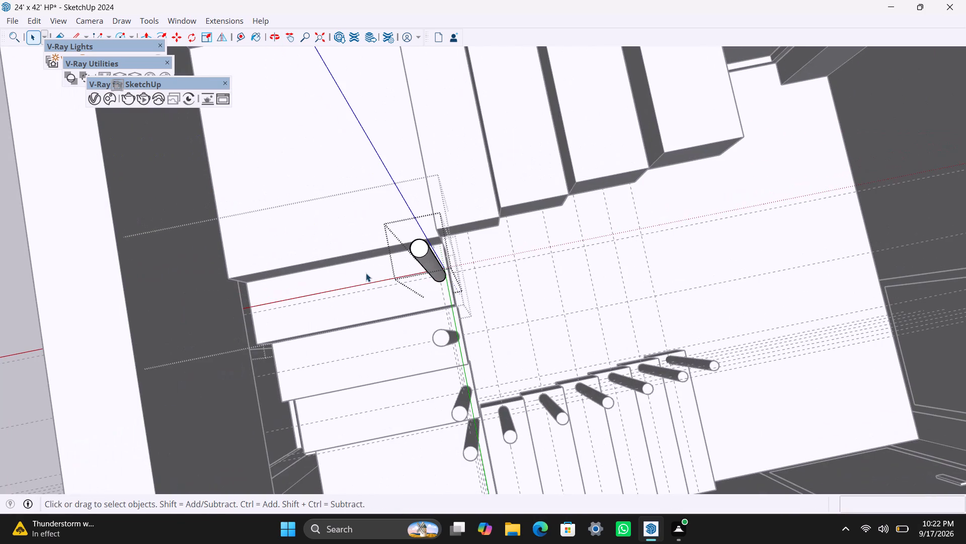
key("space")
left_click(317, 240)
key("t")
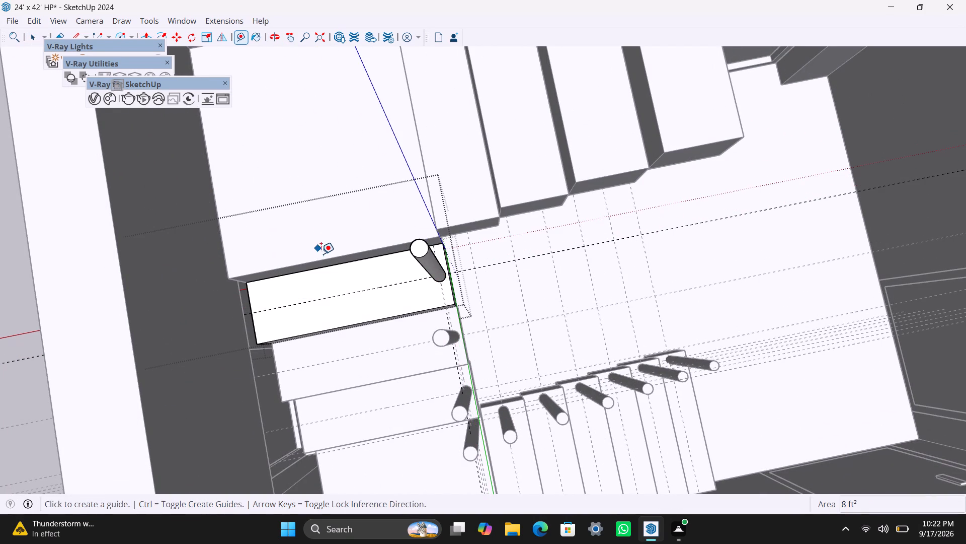
left_click(322, 259)
type("1.5\"")
key("Return")
scroll(450, 229, "up", 3)
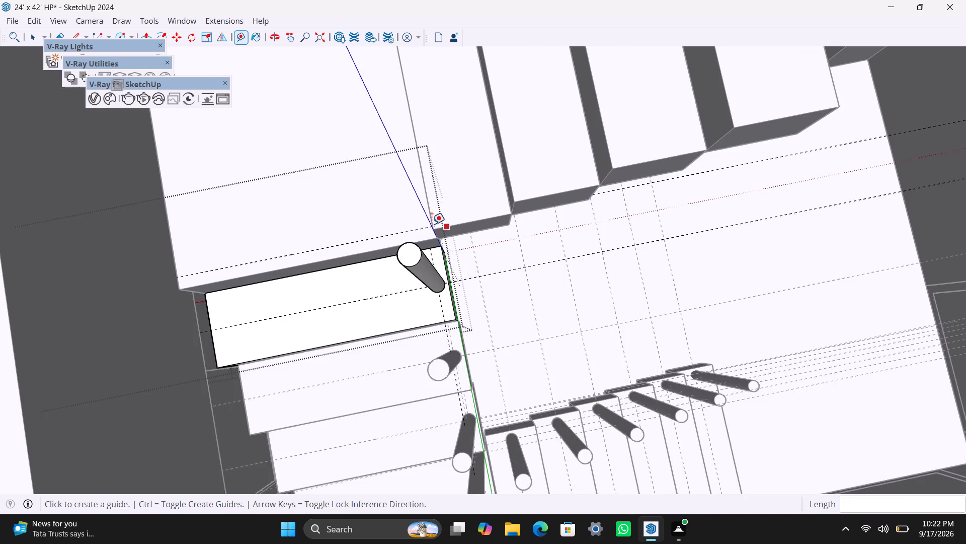
scroll(432, 224, "up", 2)
middle_click_drag(418, 224, 478, 219)
scroll(428, 227, "up", 5)
middle_click_drag(413, 216, 450, 199)
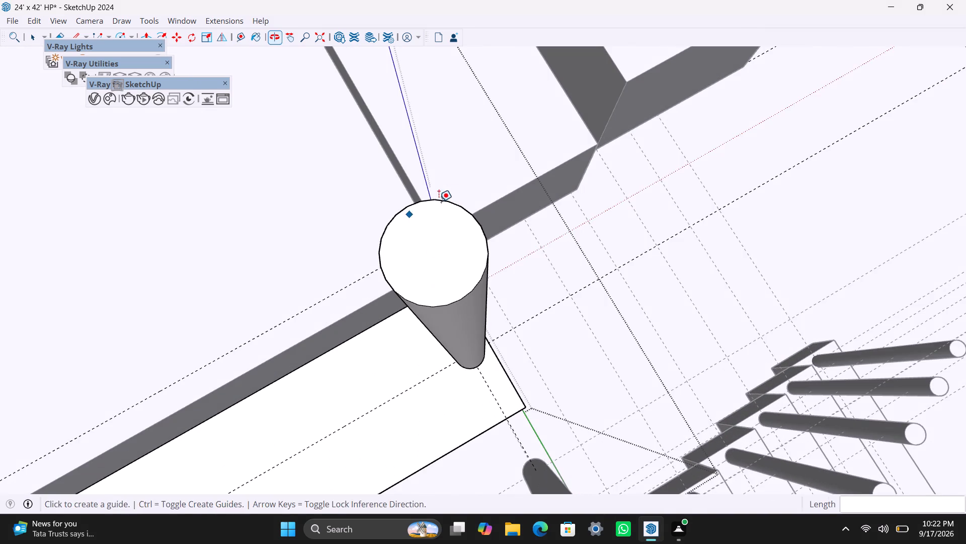
middle_click_drag(392, 218, 427, 235)
left_click_drag(395, 185, 390, 191)
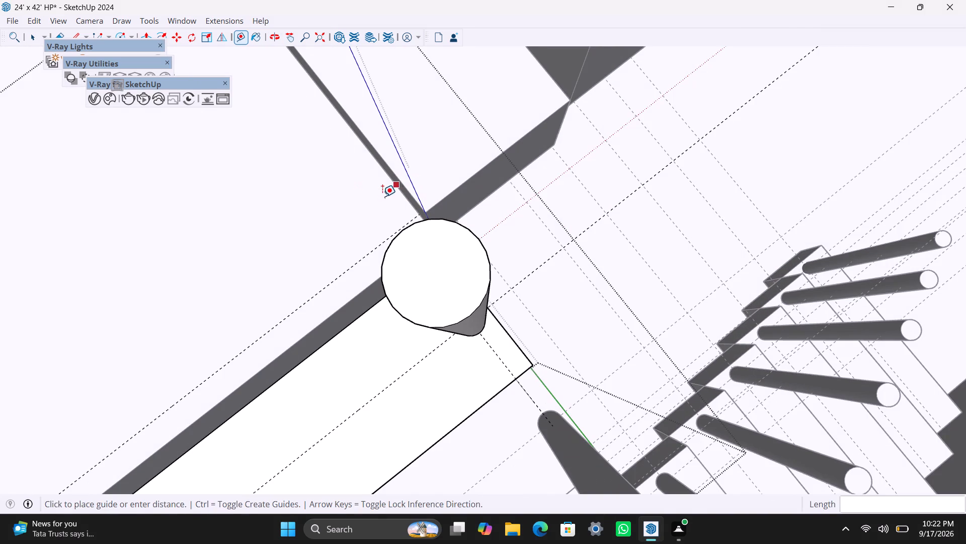
type("1.5\"")
key("Return")
middle_click_drag(411, 255, 422, 279)
key("space")
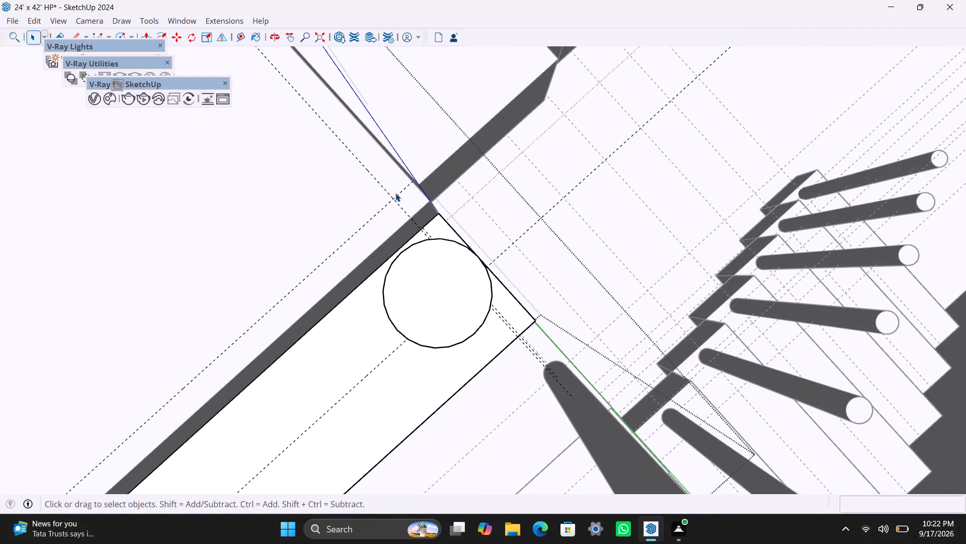
Draw a 1" radius circle at the guide intersection on the upper landing's corner and group its face and edge.
key("c")
scroll(377, 212, "up", 3)
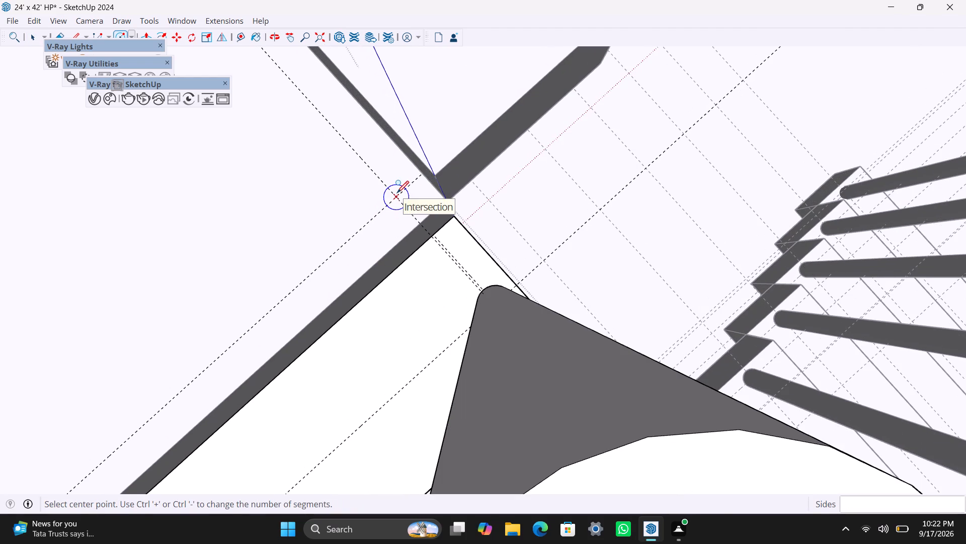
left_click(397, 192)
type("1\"")
key("Return")
key("space")
double_click(396, 208)
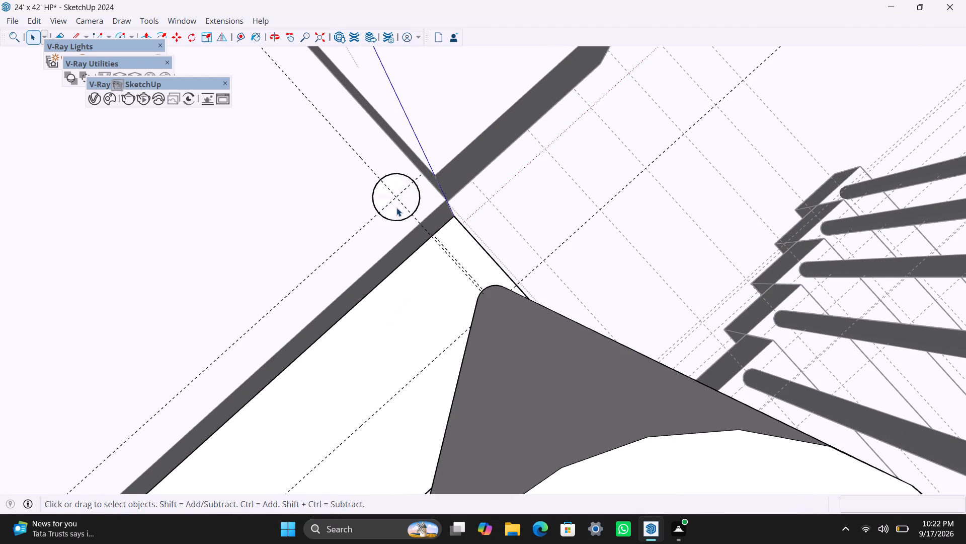
right_click(396, 208)
left_click(438, 121)
Extrude the grouped circle at the upper landing's corner upward by 3'.
scroll(459, 221, "up", 4)
triple_click(398, 195)
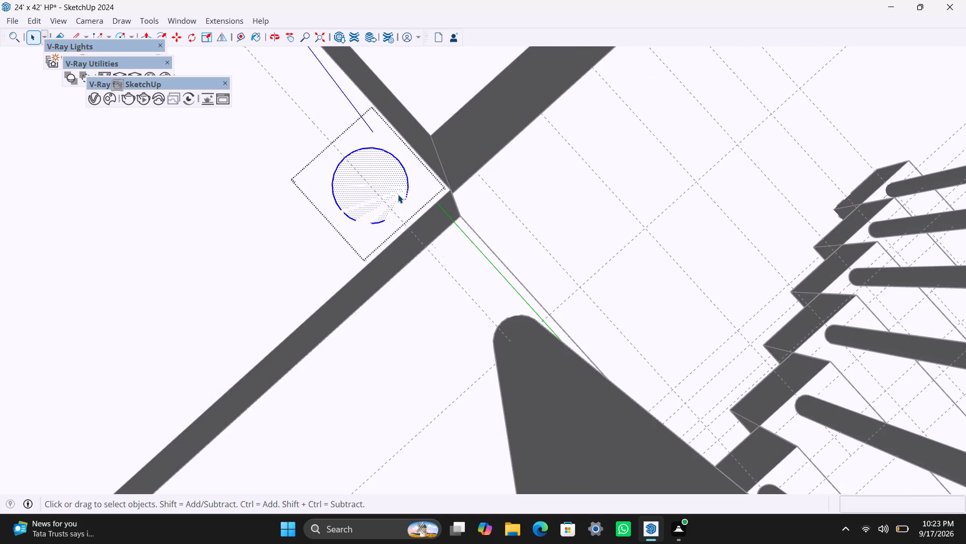
key("p")
left_click_drag(398, 194, 398, 175)
type("3'")
key("Return")
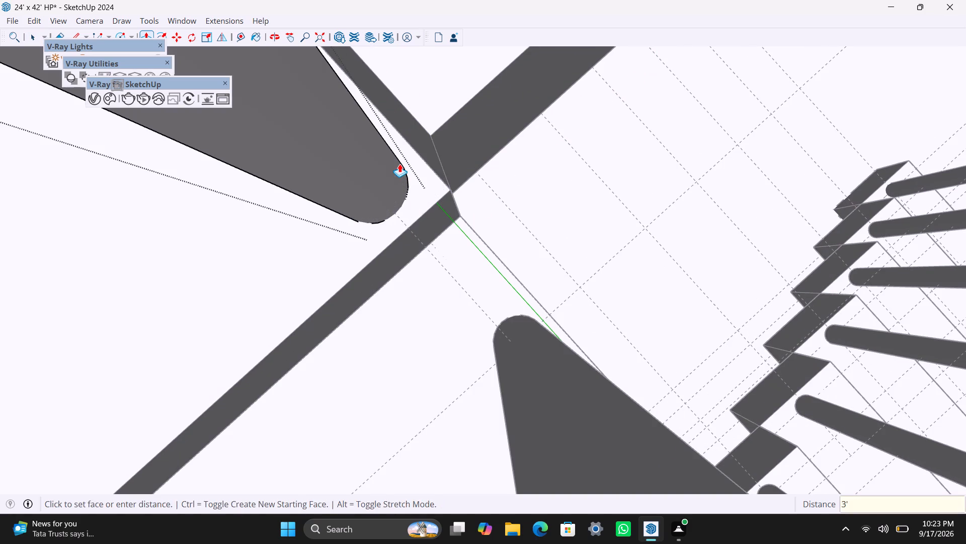
key("space")
Place guides on the first step above the upper landing, 4.5" from its back edge and 1.5" from its open side edge.
scroll(400, 164, "down", 13)
scroll(248, 219, "down", 5)
scroll(297, 252, "down", 3)
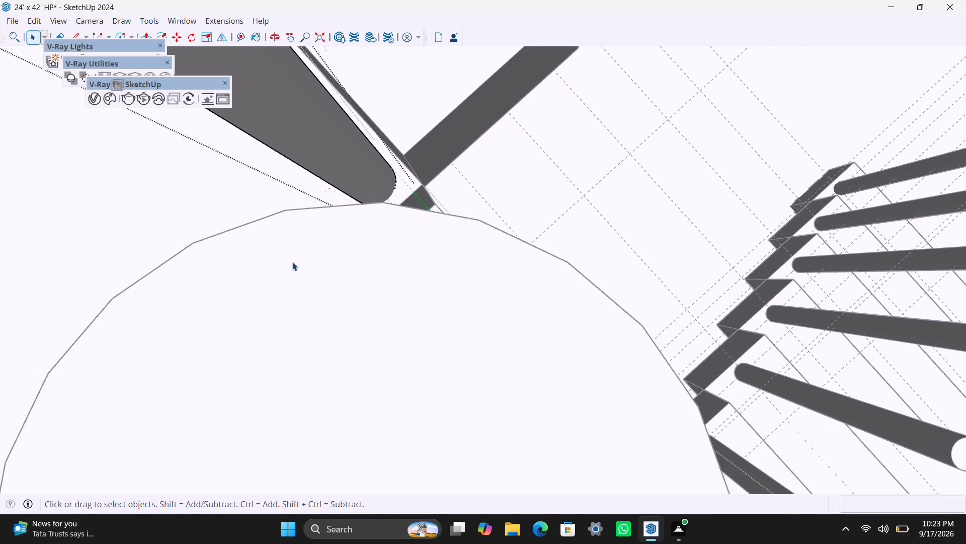
scroll(292, 262, "down", 3)
middle_click_drag(211, 249, 437, 264)
scroll(555, 218, "down", 11)
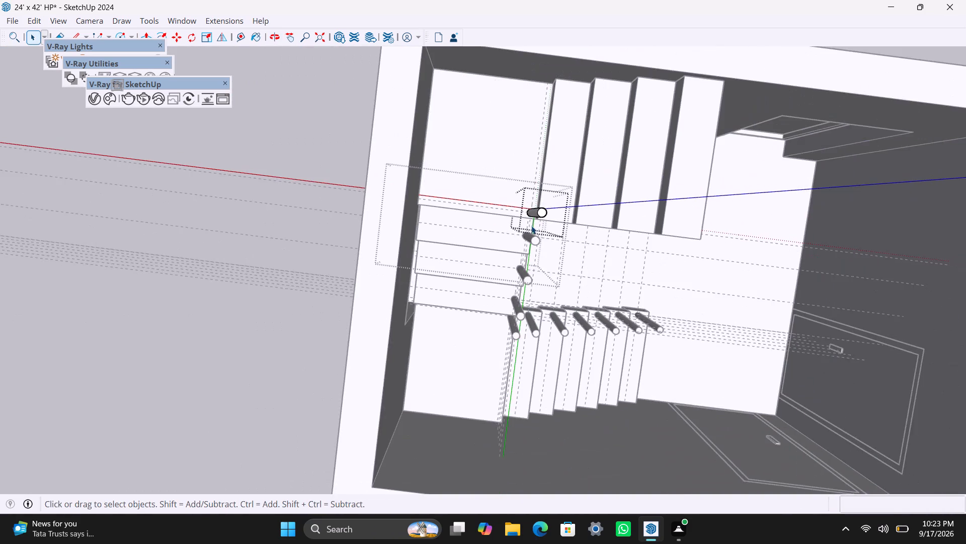
middle_click_drag(478, 262, 635, 222)
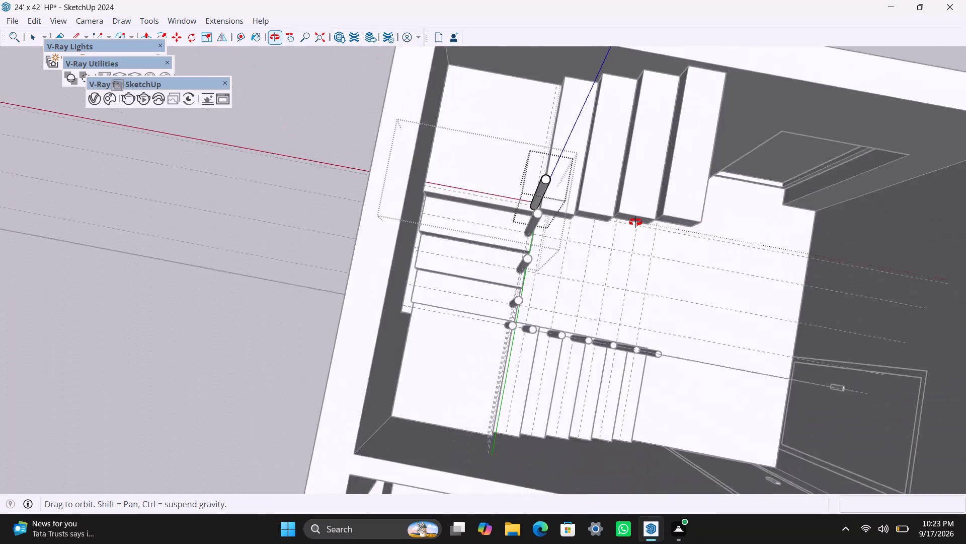
middle_click_drag(635, 222, 965, 154)
middle_click_drag(403, 189, 671, 238)
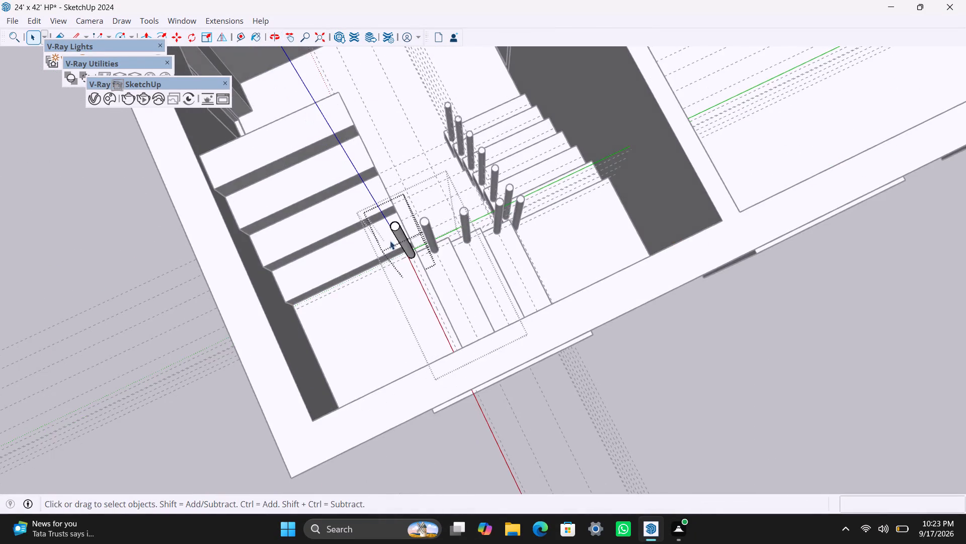
scroll(303, 279, "up", 2)
middle_click_drag(394, 353, 314, 315)
double_click(335, 205)
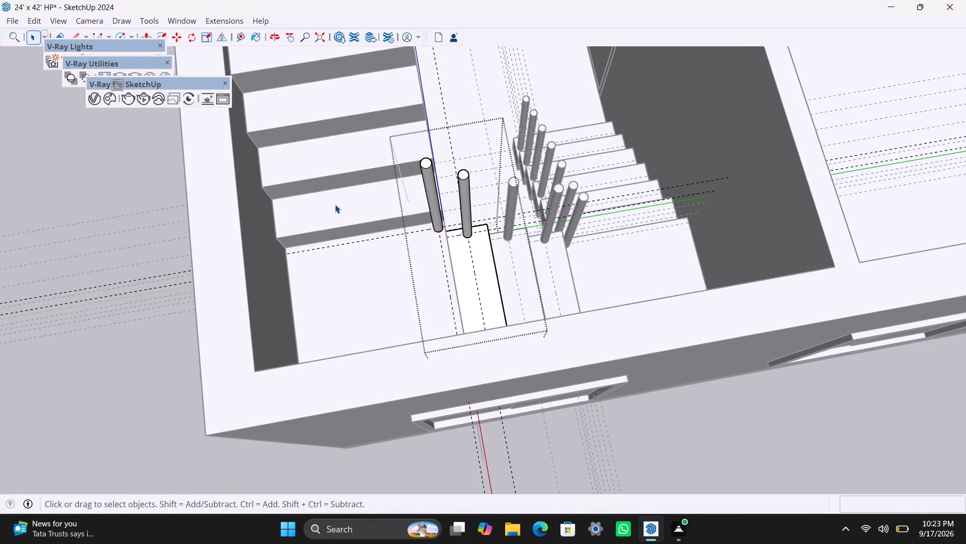
key("t")
left_click_drag(355, 186, 357, 191)
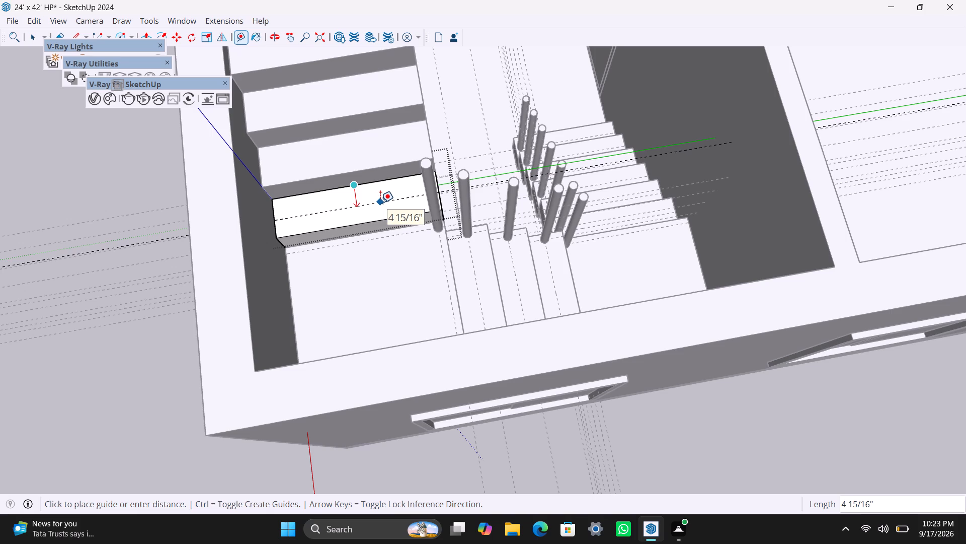
type("4.5\"")
key("Return")
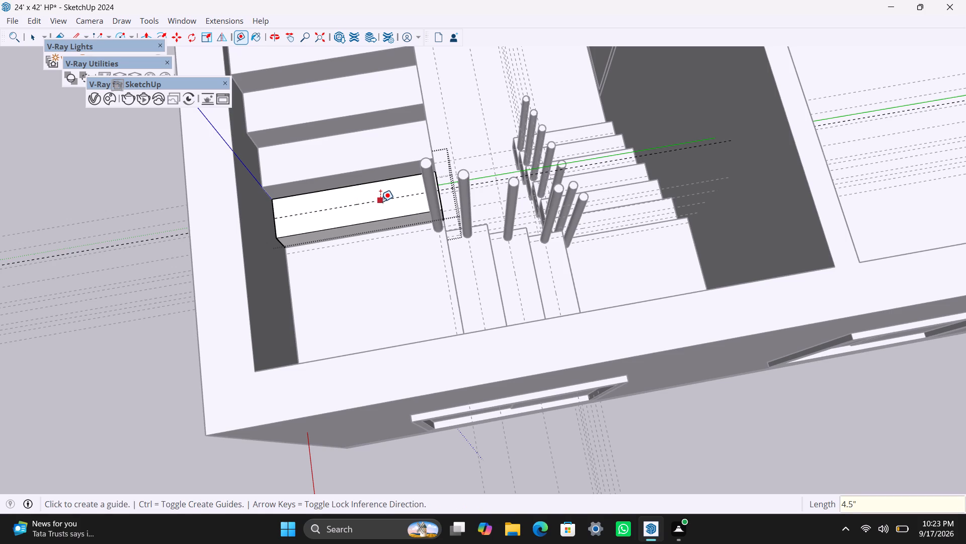
middle_click_drag(390, 214, 403, 288)
scroll(390, 214, "up", 1)
scroll(435, 242, "up", 4)
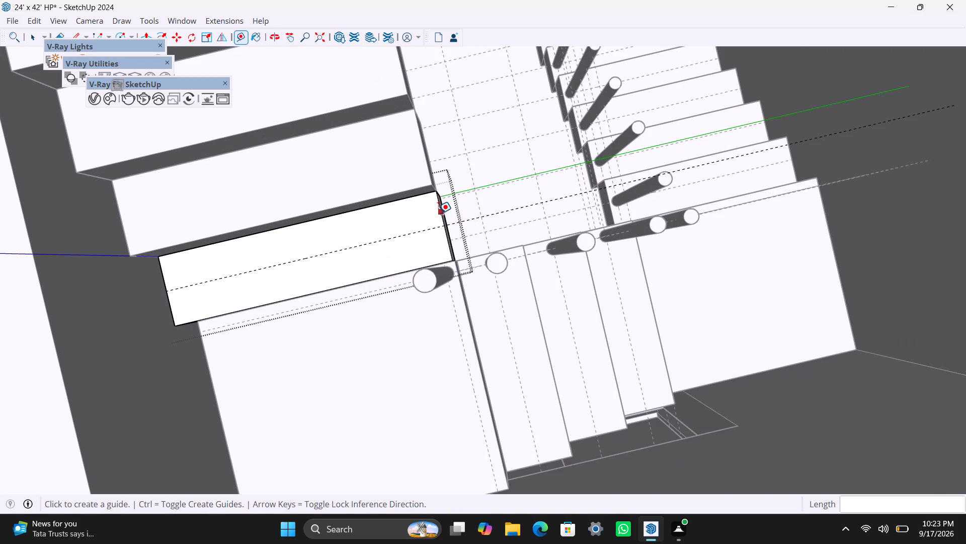
left_click(439, 213)
type("1.5\"")
key("Return")
Draw a 1" radius circle at the guide intersection on the first step above the upper landing and group its face and edge.
key("c")
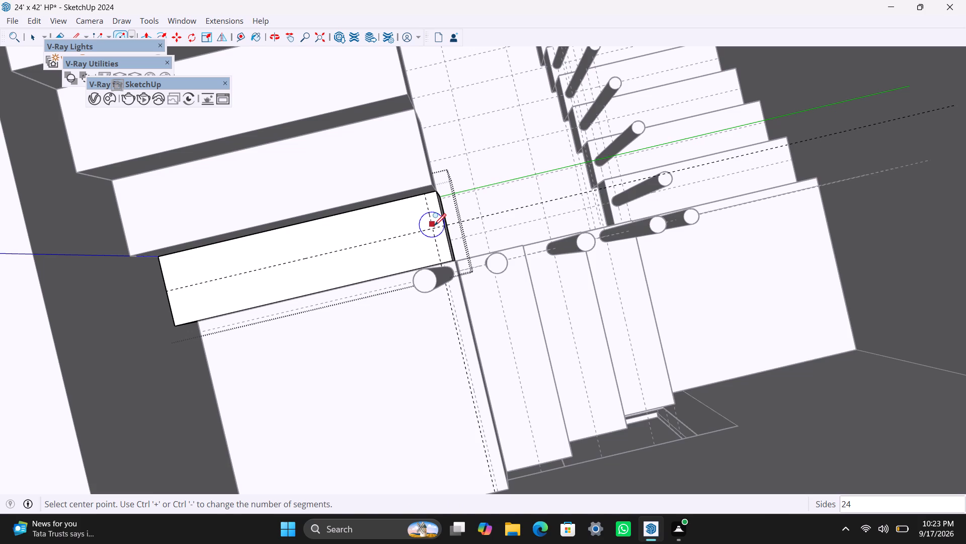
left_click(432, 229)
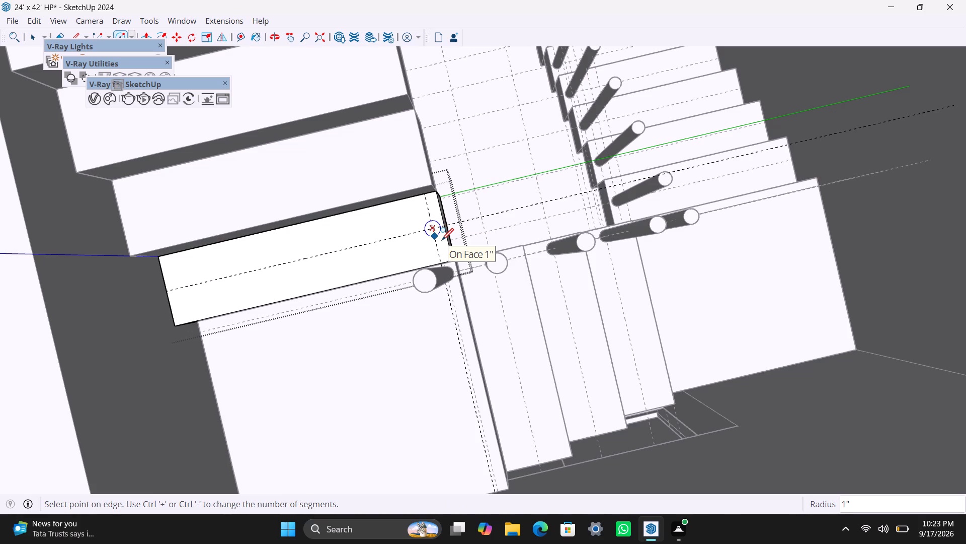
type("1\"")
key("Return")
key("space")
scroll(442, 240, "up", 6)
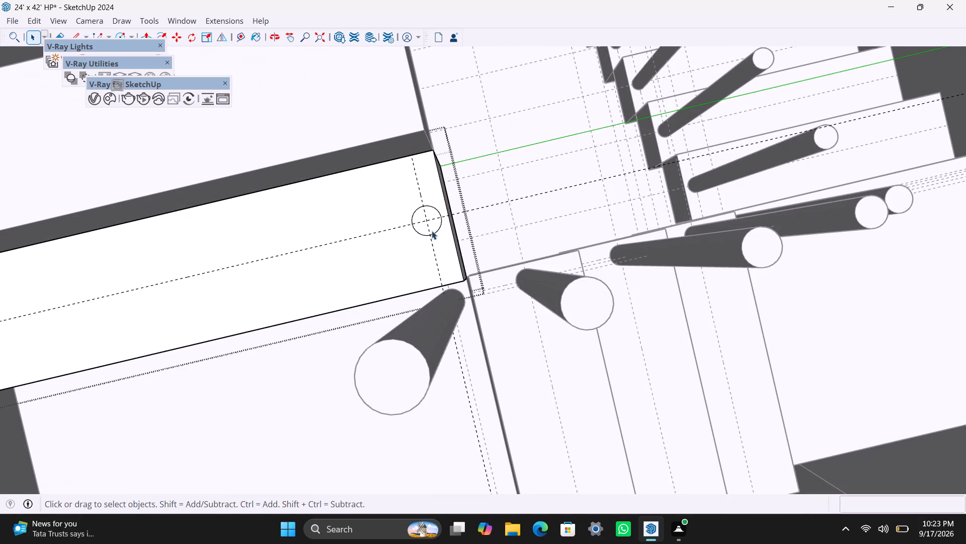
double_click(432, 227)
right_click(432, 227)
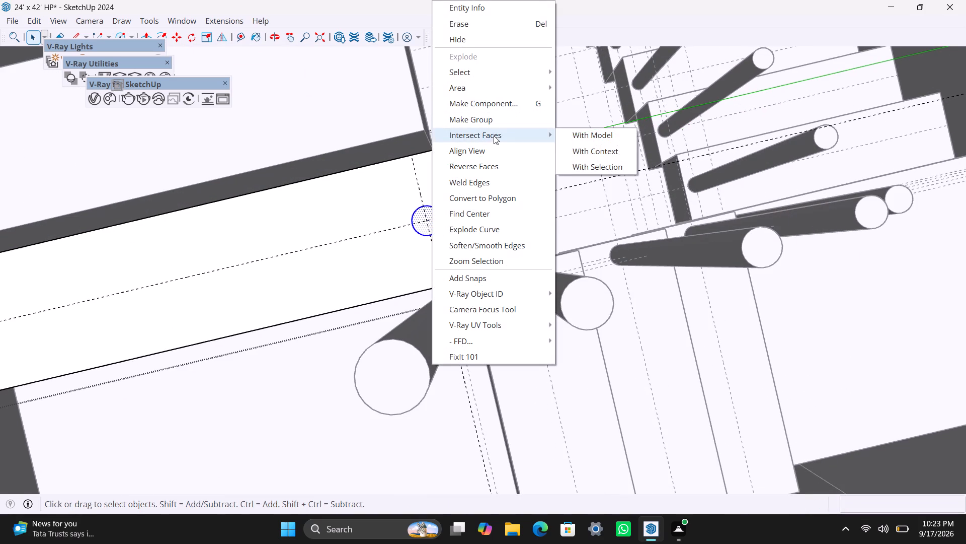
left_click(491, 118)
Extrude the grouped circle on the first step above the upper landing upward by 3'.
scroll(443, 230, "up", 5)
triple_click(434, 222)
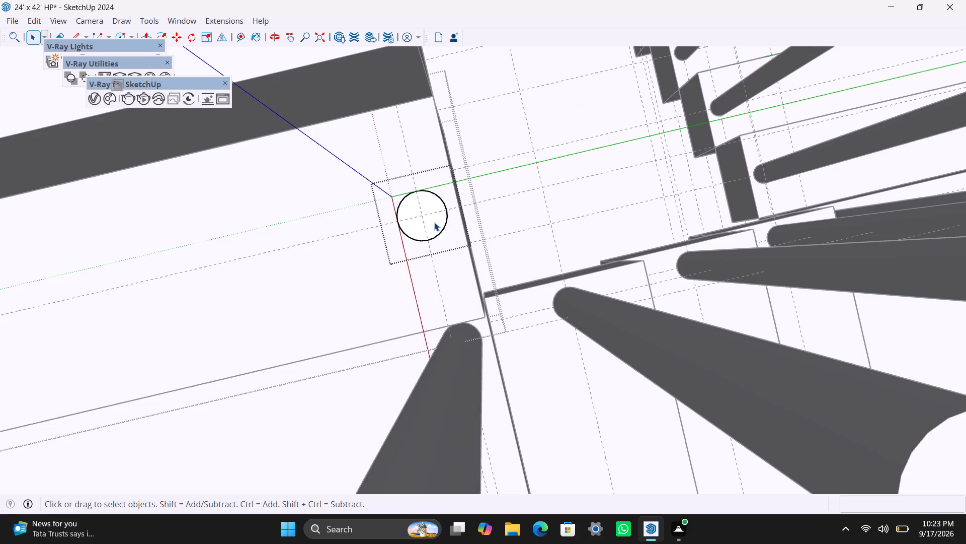
key("p")
left_click(436, 222)
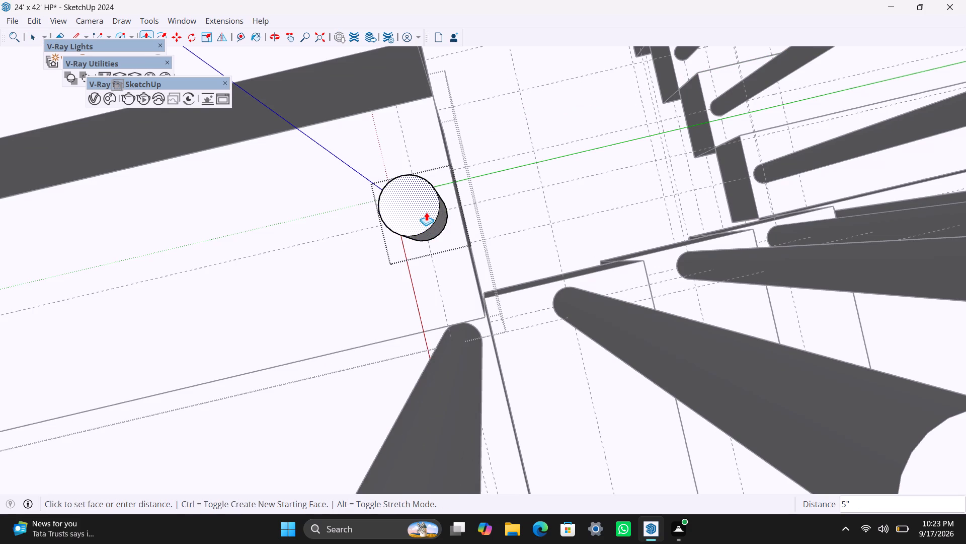
type("3'")
key("Return")
key("space")
Place guides on the second step above the upper landing, 4.5" from its back edge and 1.5" from its open side edge.
scroll(403, 294, "down", 8)
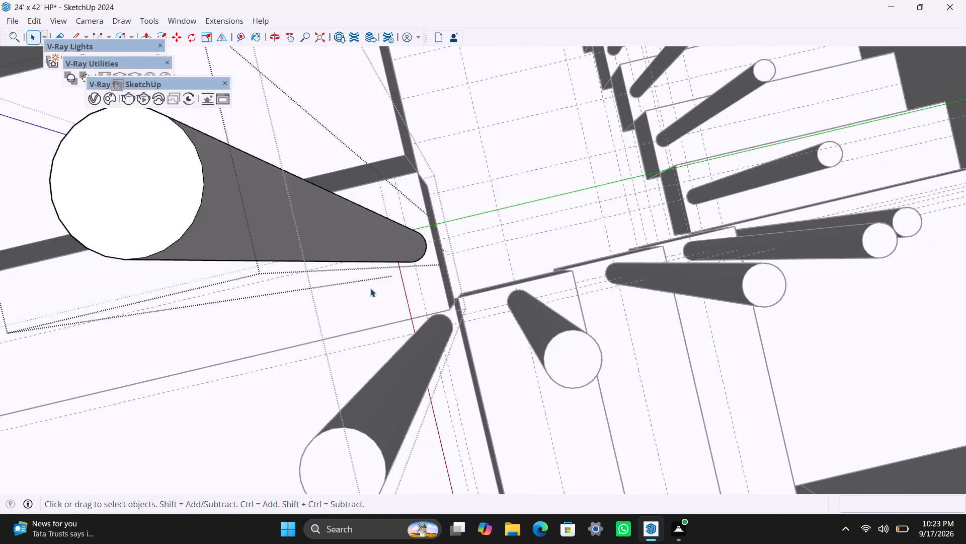
scroll(370, 288, "down", 5)
left_click(312, 144)
double_click(301, 141)
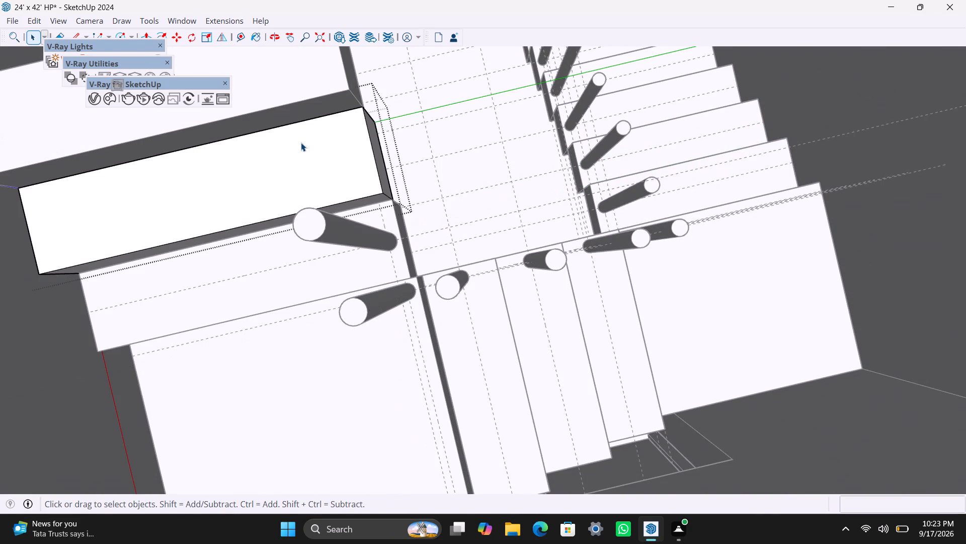
key("t")
left_click_drag(295, 119, 295, 128)
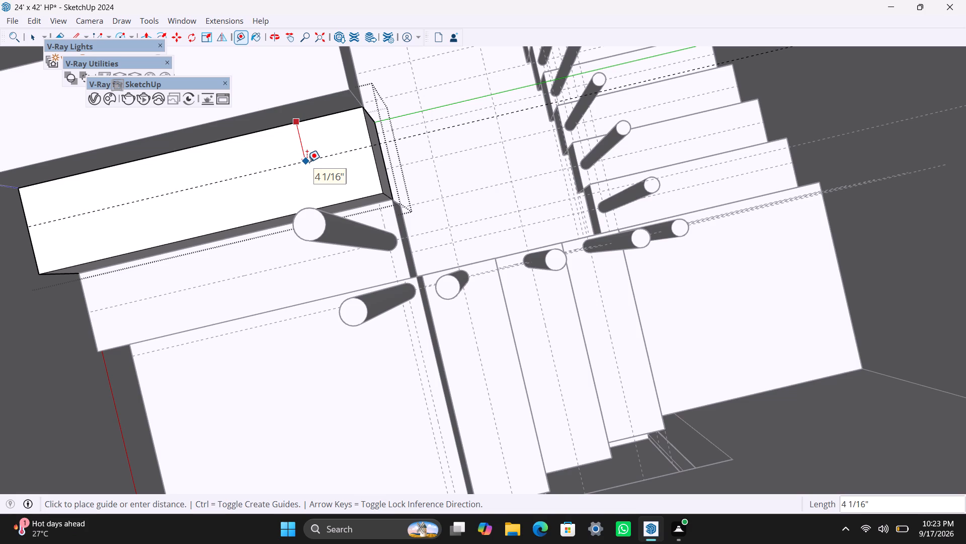
type("4.5\"")
key("Return")
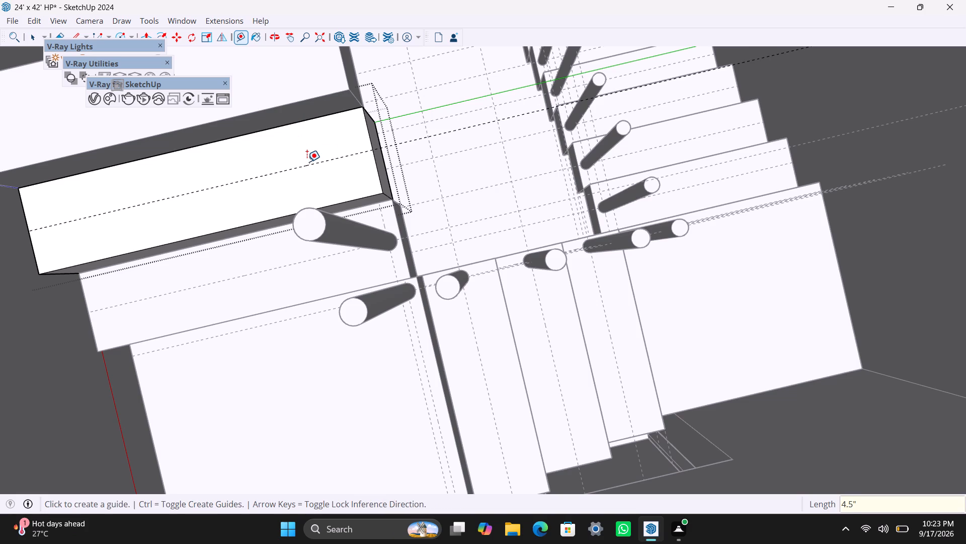
left_click(366, 126)
type("1.5\"")
key("Return")
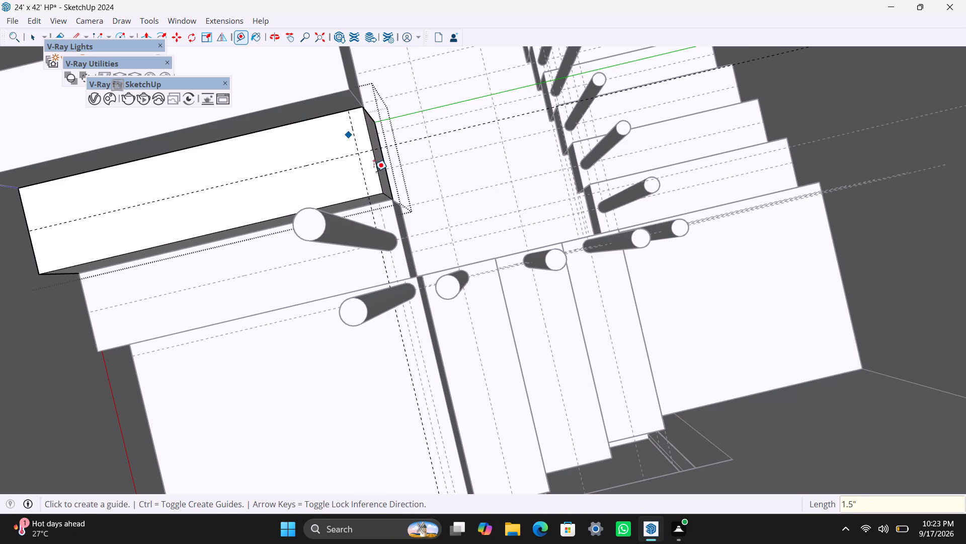
Draw a 1" radius circle at the guide intersection on the second step above the upper landing and group its face and edge.
key("c")
left_click(360, 152)
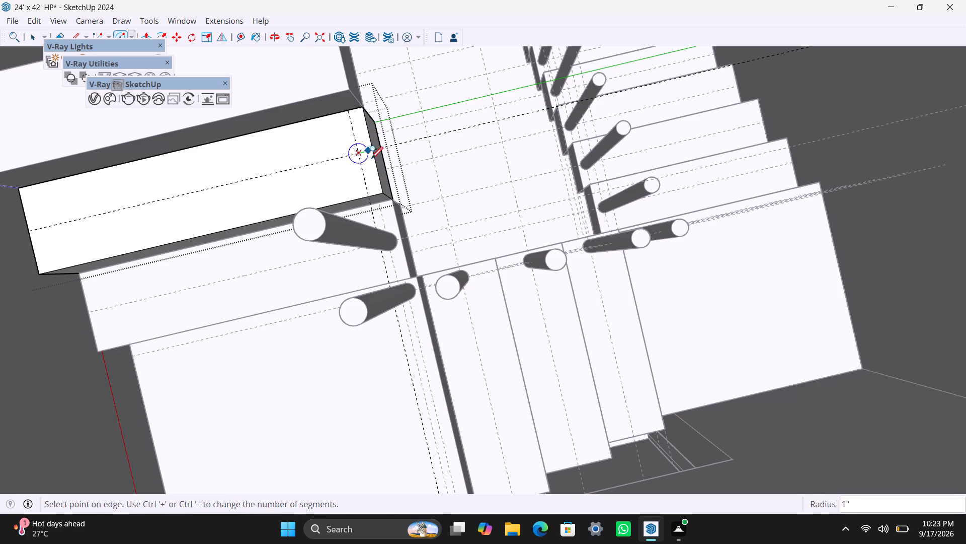
type("1\"")
key("Return")
key("space")
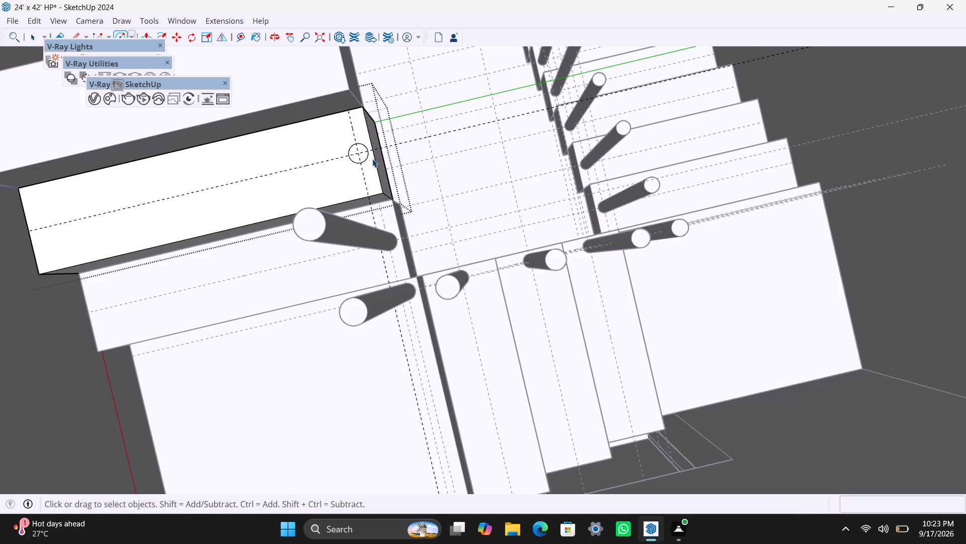
scroll(372, 159, "up", 5)
double_click(361, 158)
right_click(361, 158)
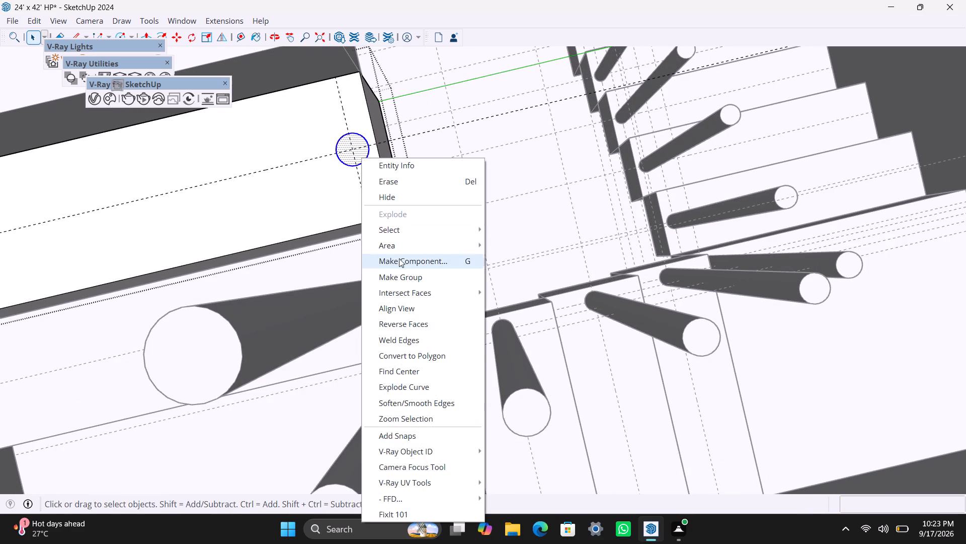
left_click(403, 274)
Extrude the grouped circle on the second step above the upper landing upward by 3'.
triple_click(364, 152)
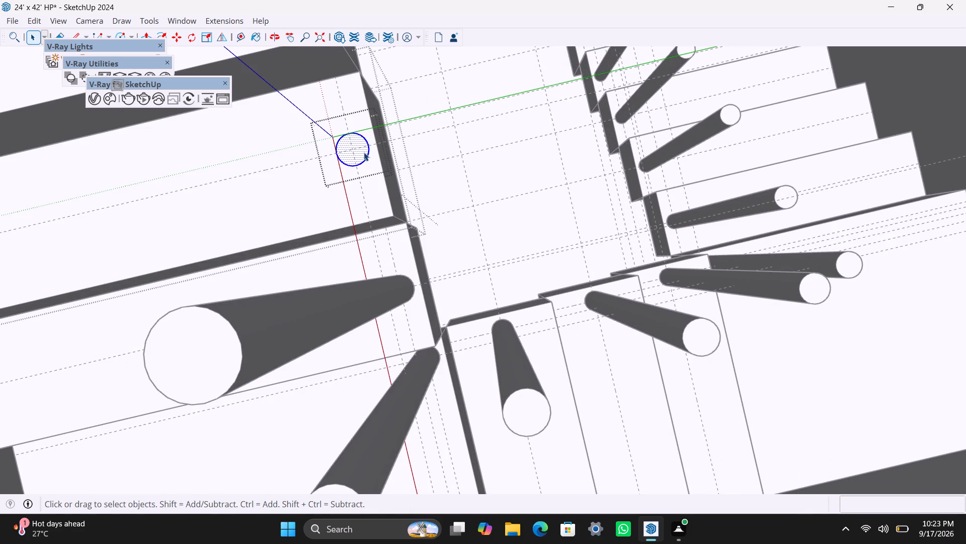
key("p")
left_click(364, 152)
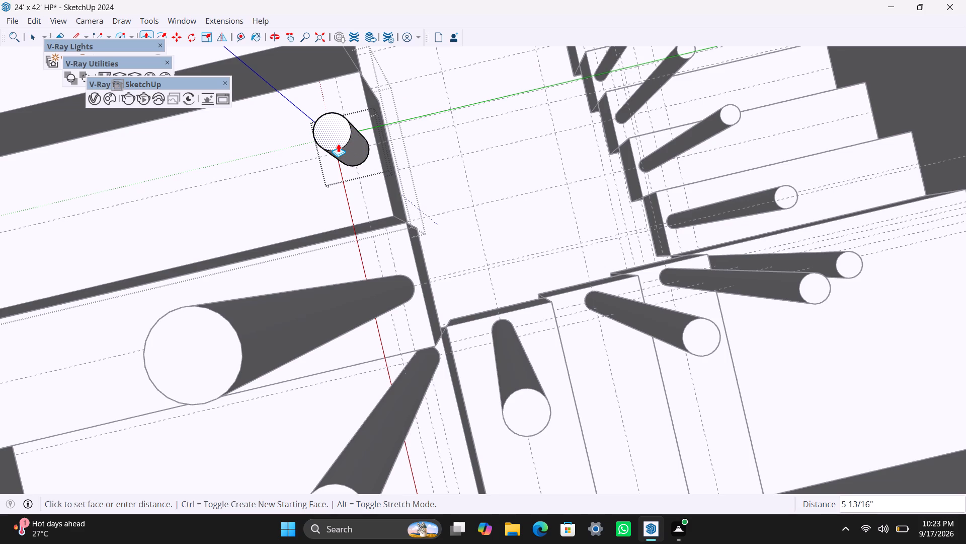
type("3'")
key("Return")
key("space")
Place a guide on the third step above the upper landing, 4.5" from its back edge.
scroll(344, 148, "down", 15)
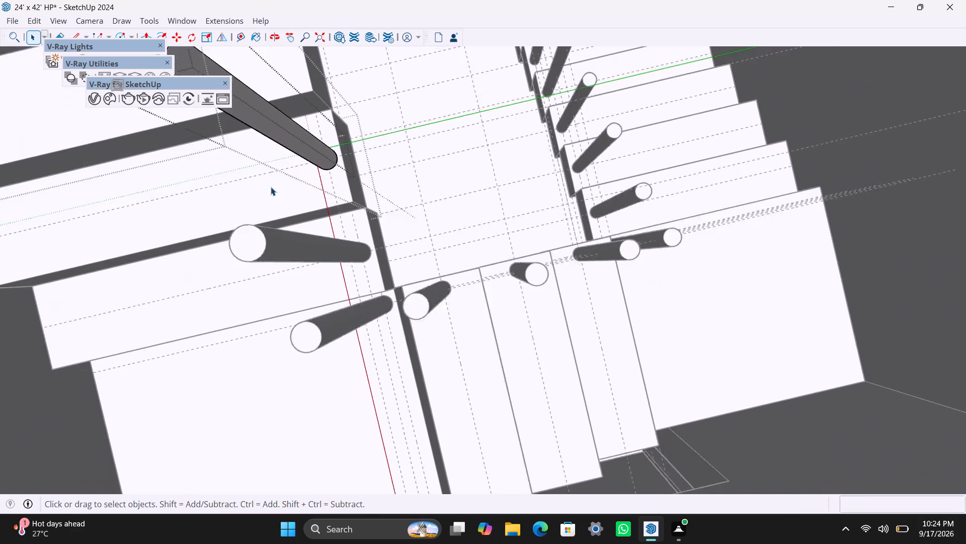
scroll(271, 187, "down", 6)
middle_click_drag(301, 196, 409, 252)
left_click(297, 194)
double_click(311, 200)
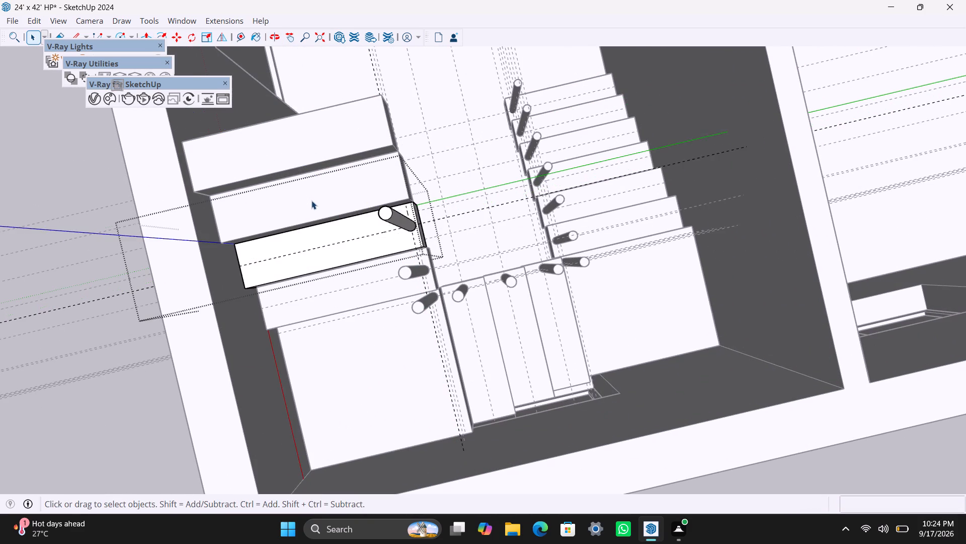
key("t")
left_click(349, 163)
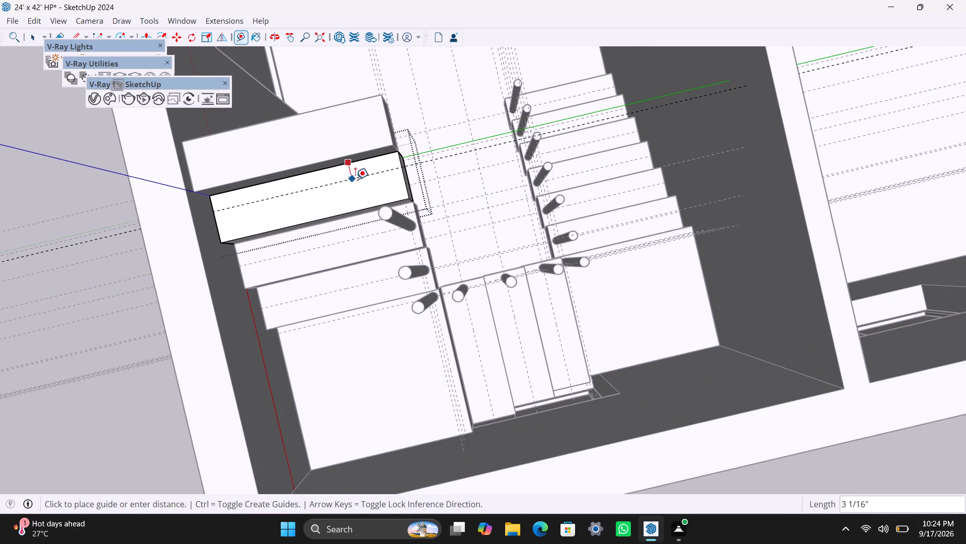
type("4.5\"")
key("Return")
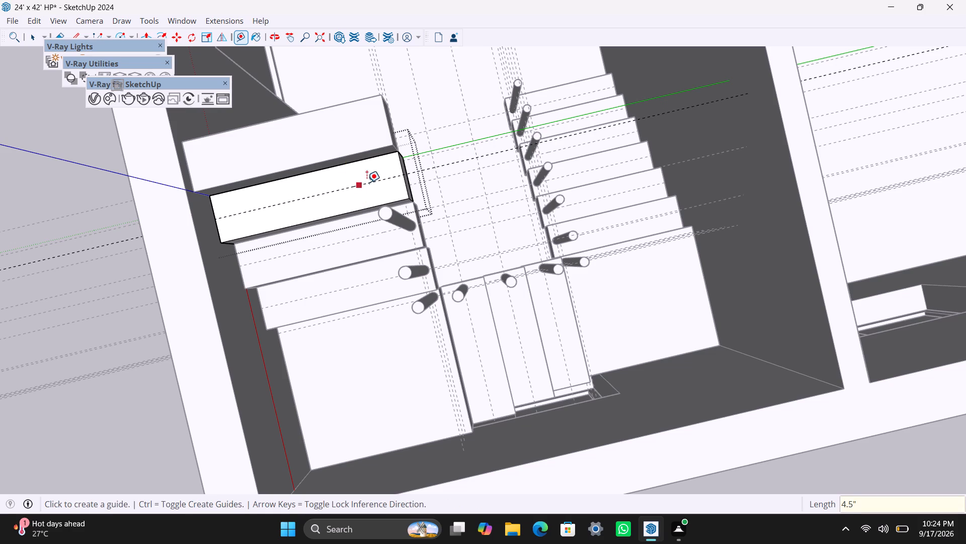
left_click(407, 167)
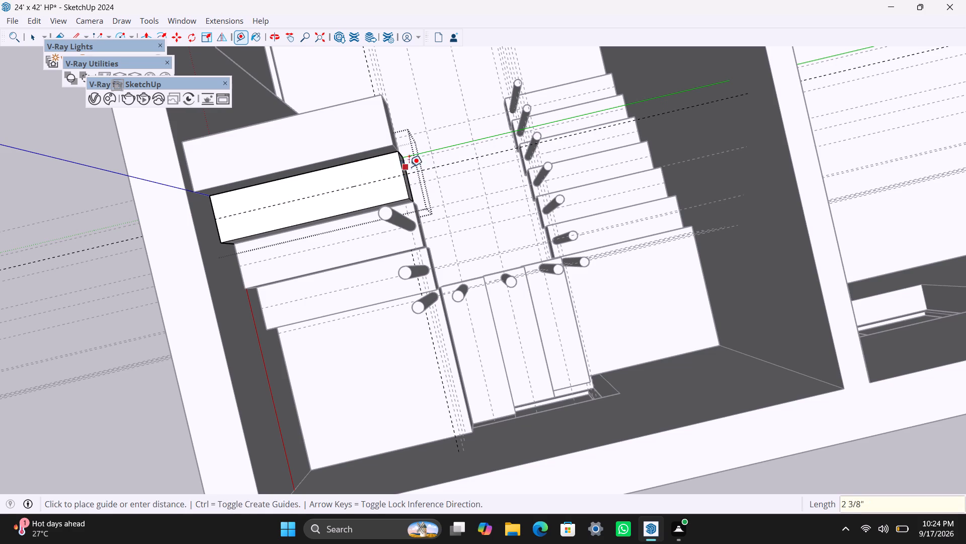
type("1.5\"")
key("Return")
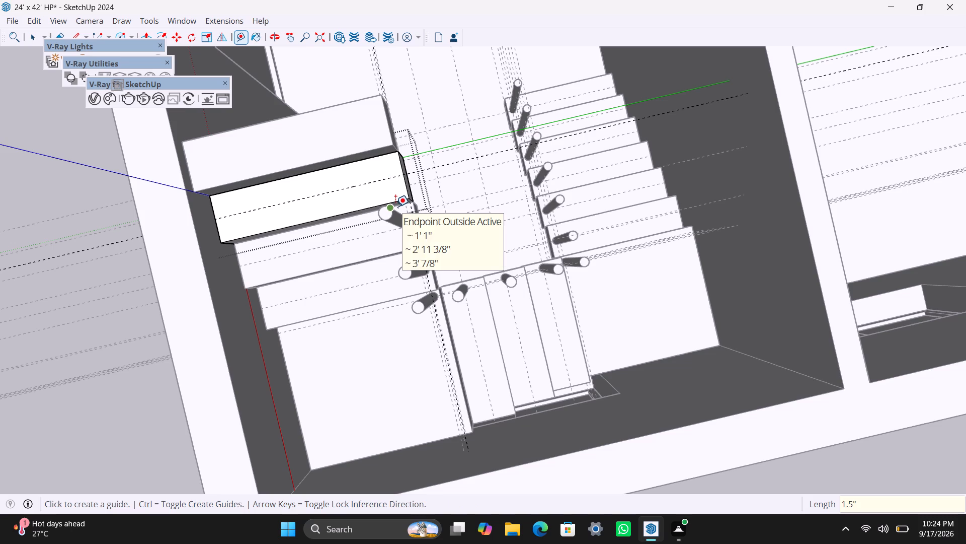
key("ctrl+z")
Place a guide on the third step above the upper landing, 1.5" inward from its open side edge.
left_click_drag(400, 164, 385, 165)
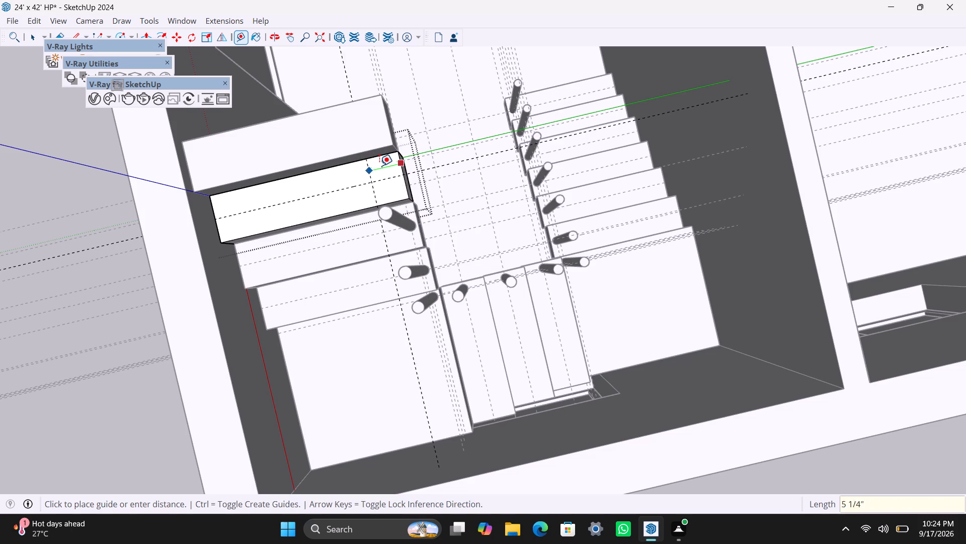
type("1.5\"")
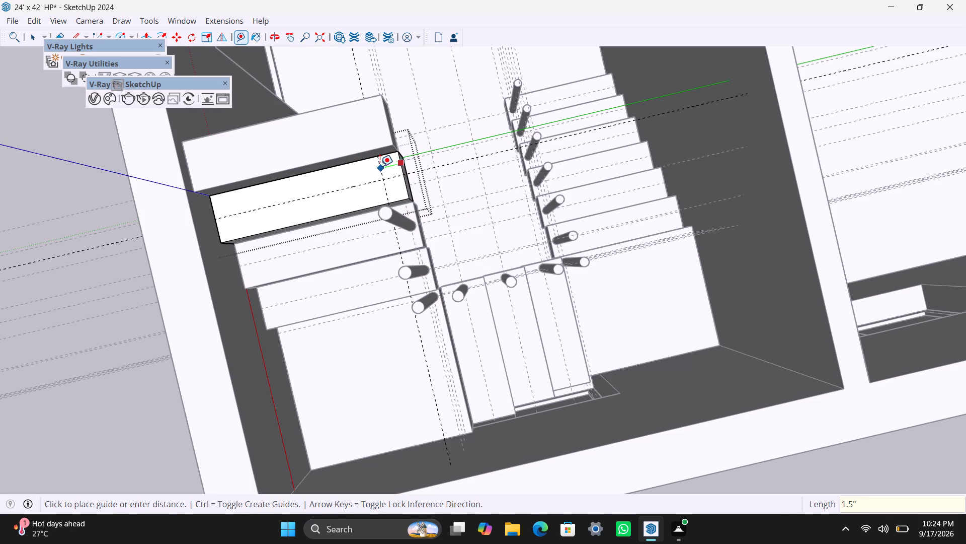
key("Return")
key("space")
Draw a 1" radius circle at the guide intersection on the third step above the upper landing and group its face and edge.
scroll(380, 168, "up", 7)
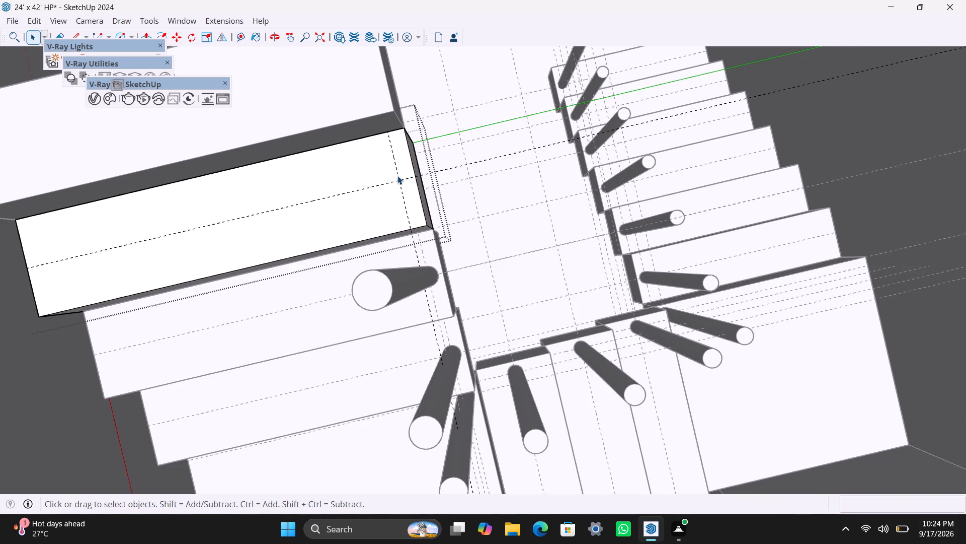
key("c")
left_click_drag(397, 180, 397, 185)
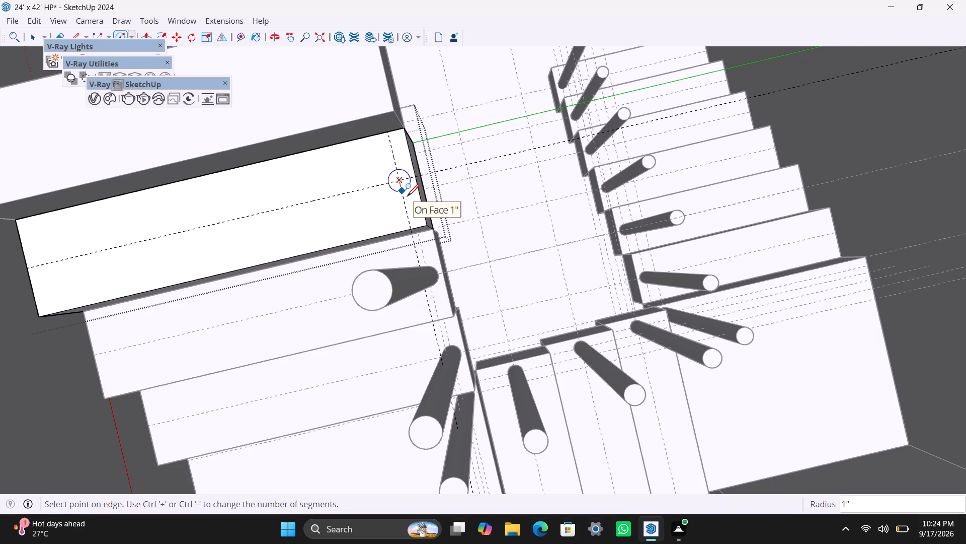
type("1\"")
key("Return")
key("space")
scroll(406, 194, "up", 7)
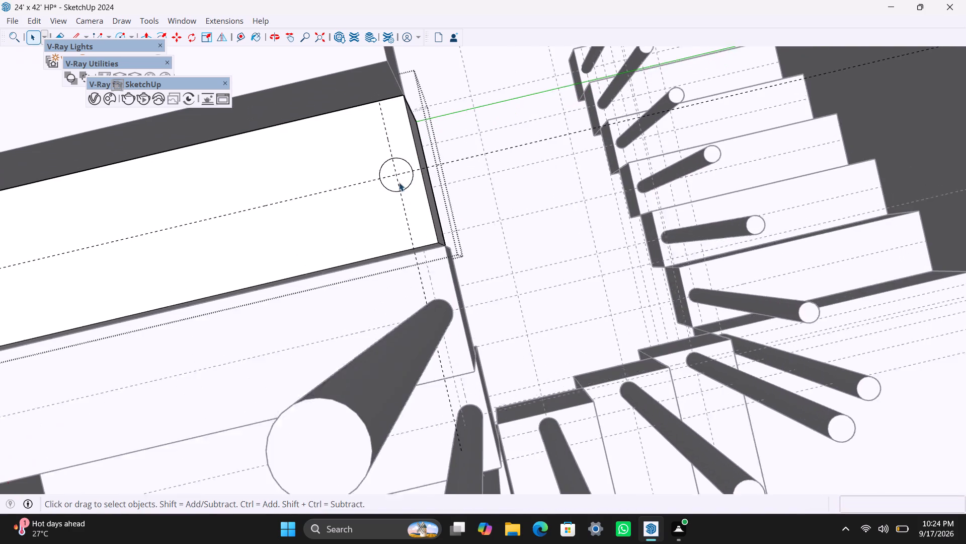
double_click(402, 184)
right_click(403, 184)
left_click(472, 124)
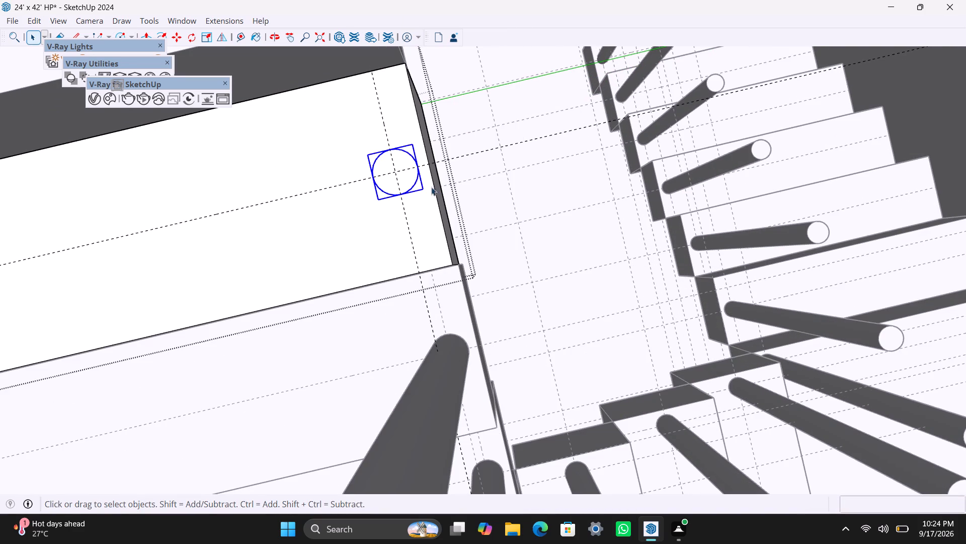
Extrude the grouped circle on the third step above the upper landing upward by 3'.
triple_click(410, 174)
key("p")
left_click(410, 174)
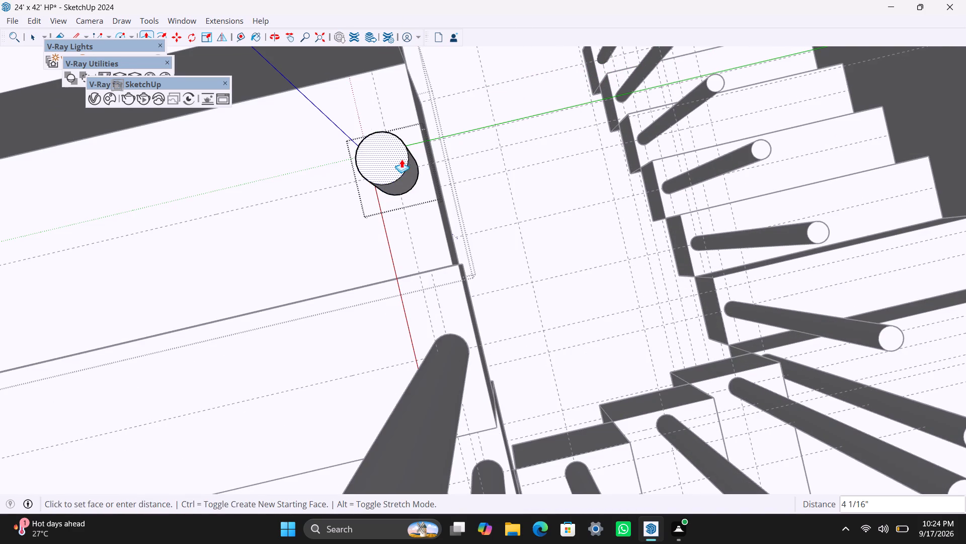
type("3'")
key("Return")
key("space")
Place guides on the fourth step above the upper landing, 4.5" from its back edge and 1.5" from its open side edge.
scroll(375, 202, "down", 9)
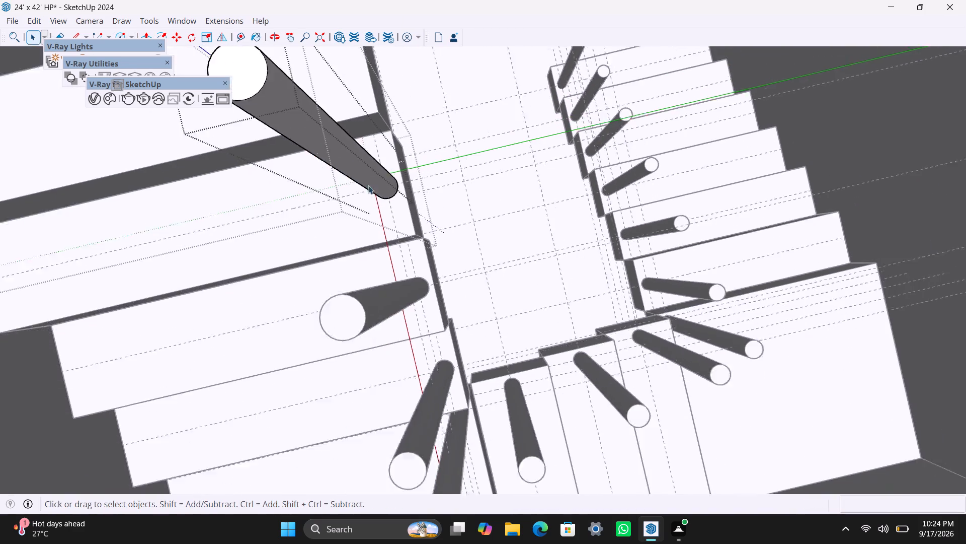
scroll(368, 185, "down", 7)
middle_click_drag(294, 184, 352, 236, "shift")
left_click(290, 201)
triple_click(320, 185)
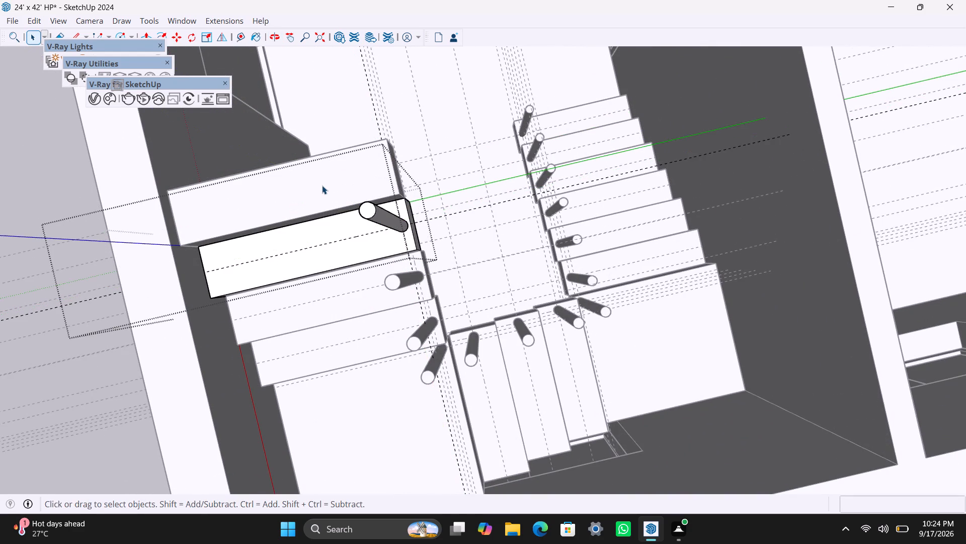
key("t")
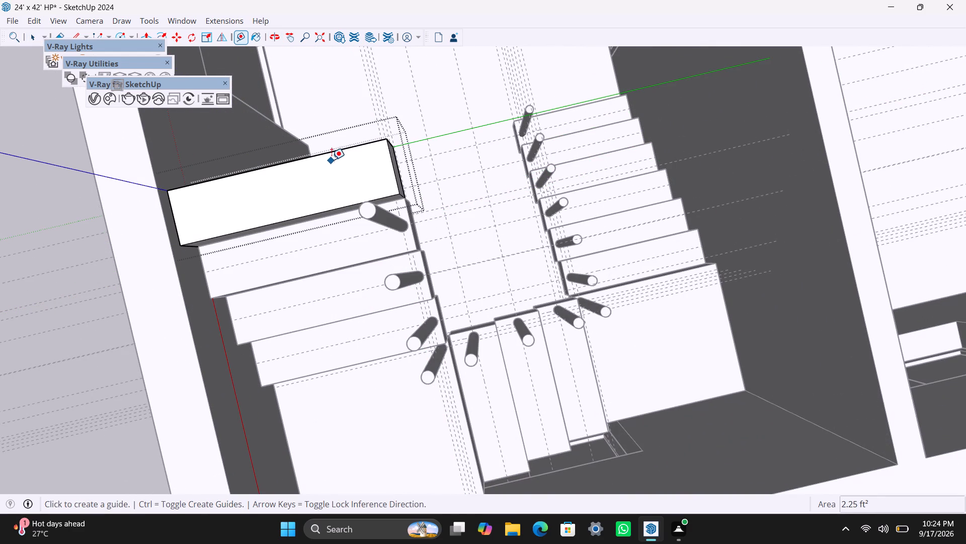
left_click(334, 151)
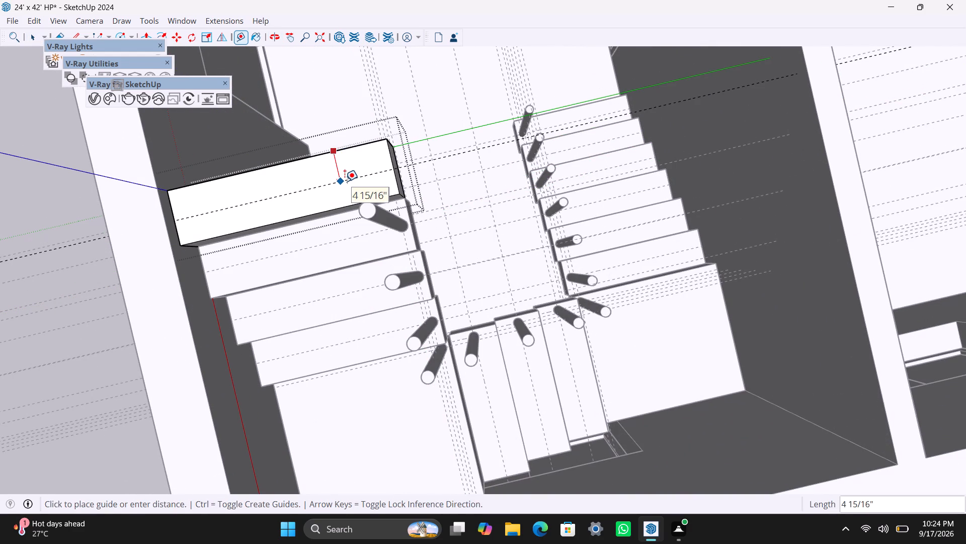
type("4.5\"")
key("Return")
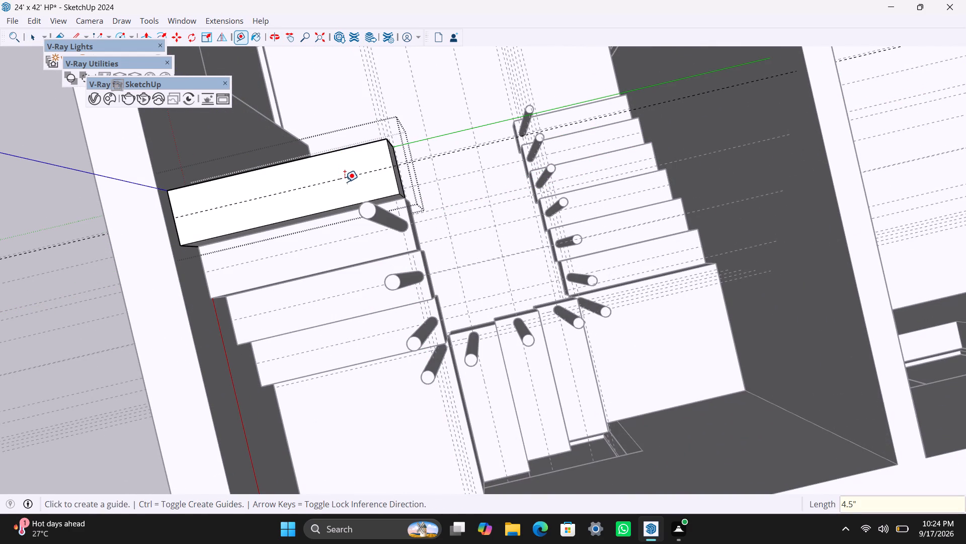
left_click(391, 157)
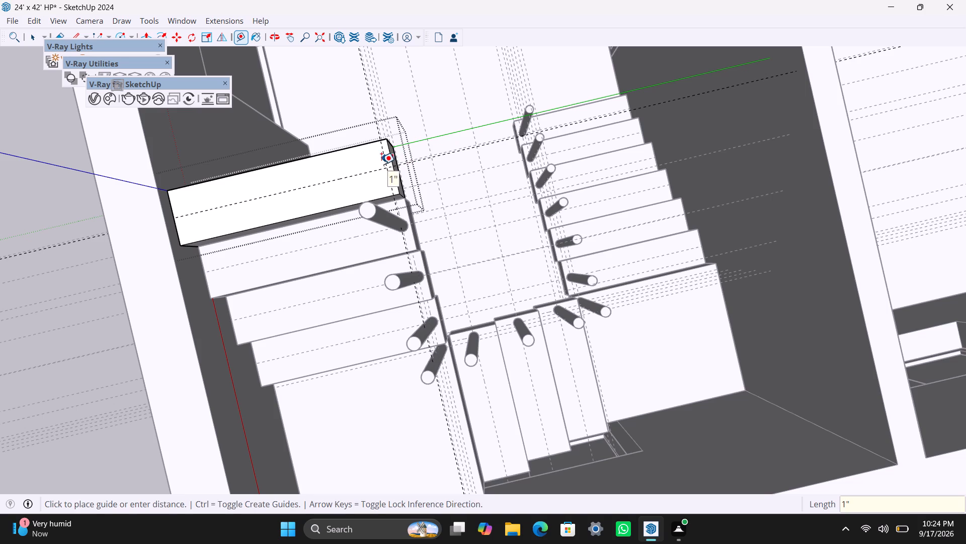
type("1.")
type("5\"")
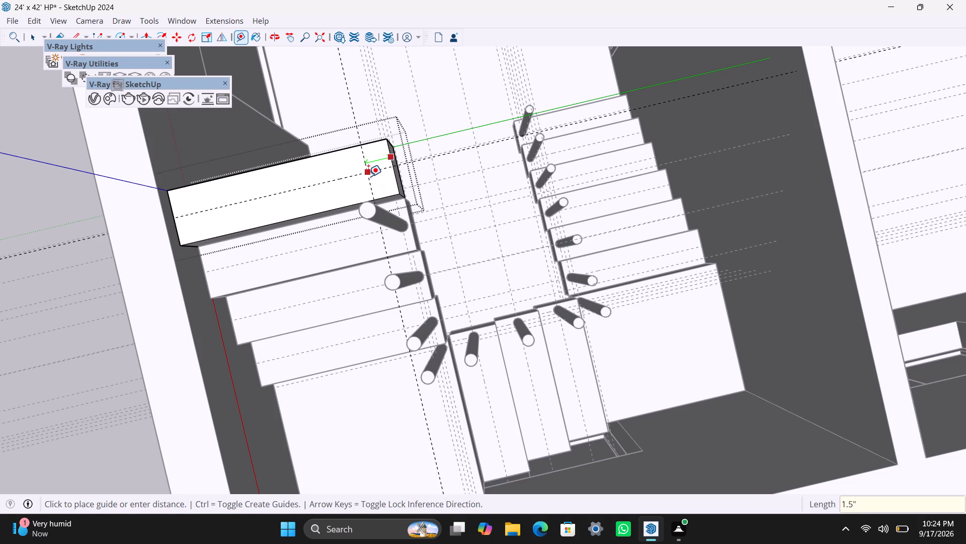
key("Return")
Draw a 1" radius circle at the guide intersection on the fourth step above the upper landing and group its face and edge.
key("c")
scroll(382, 184, "up", 2)
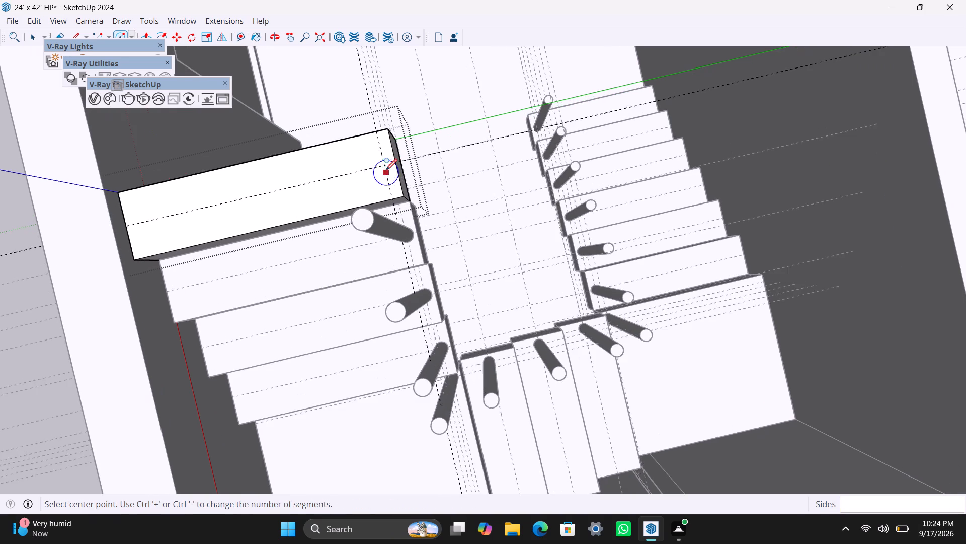
scroll(387, 165, "up", 1)
left_click(387, 165)
type("1\"")
key("Return")
key("space")
scroll(401, 140, "up", 7)
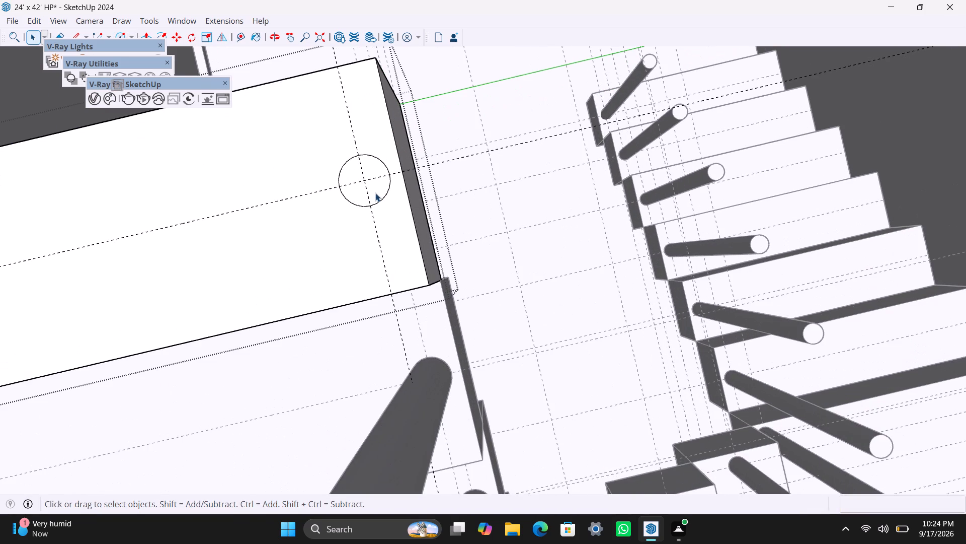
double_click(375, 193)
right_click(375, 193)
left_click(415, 119)
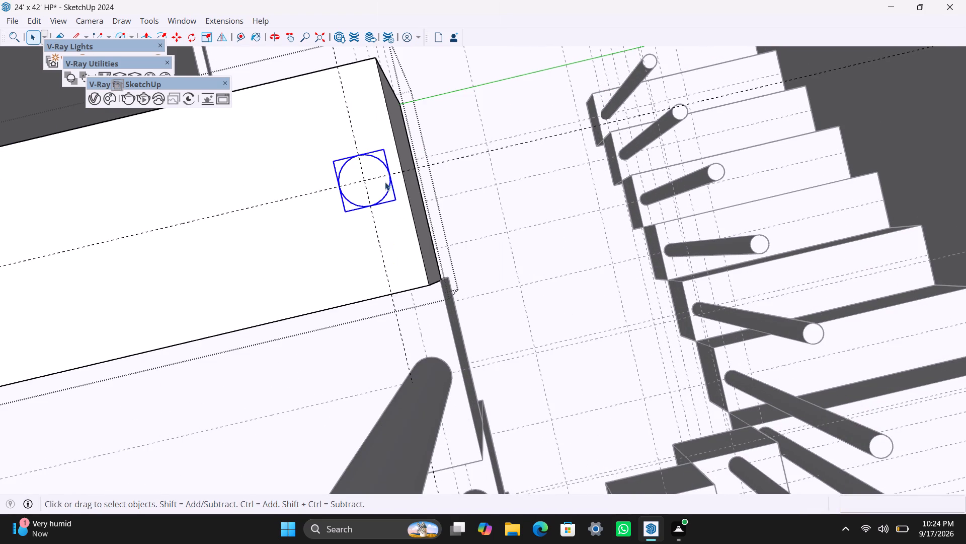
Extrude the grouped circle on the fourth step above the upper landing upward by 3'.
triple_click(377, 184)
key("p")
left_click(376, 184)
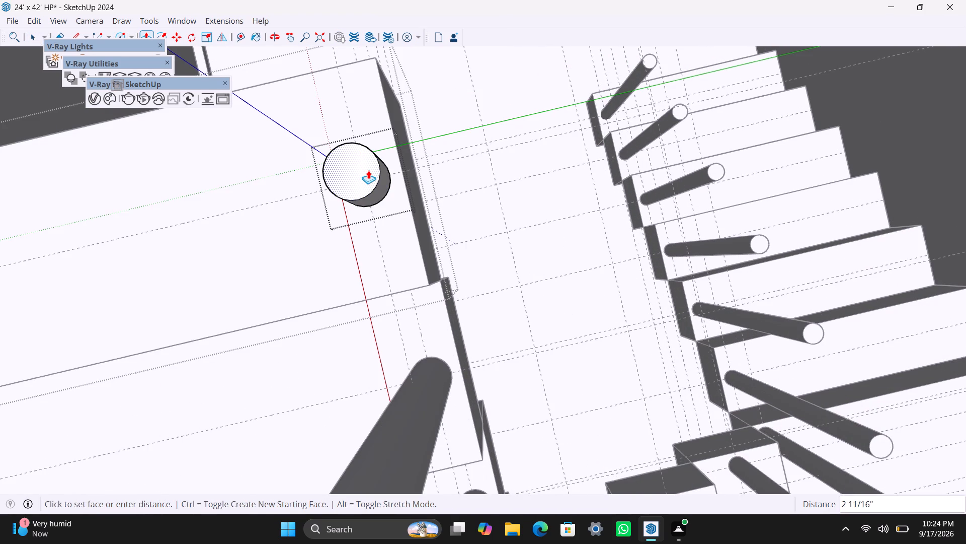
type("3'")
key("Return")
key("space")
scroll(350, 232, "down", 9)
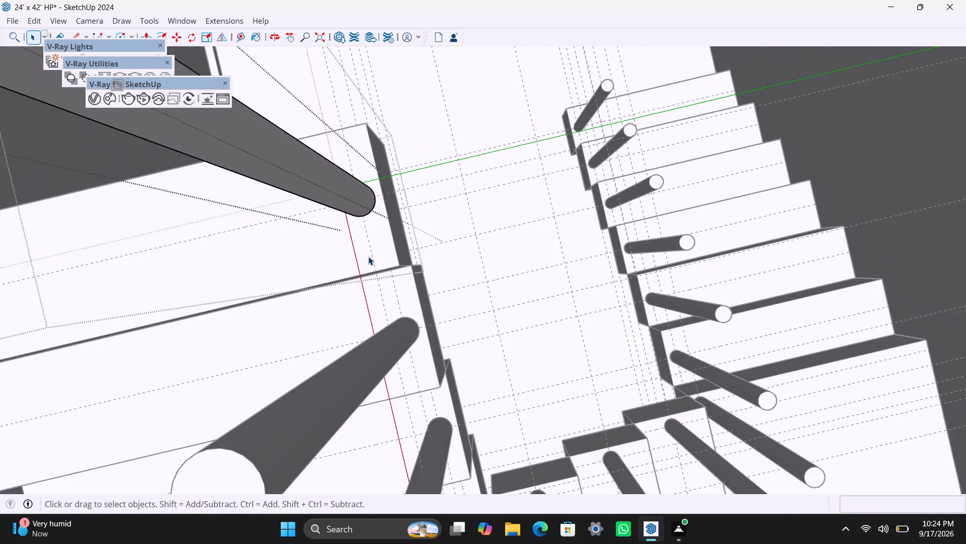
Save the model and leave the editing of the newest post's group.
scroll(368, 256, "down", 14)
key("ctrl+s")
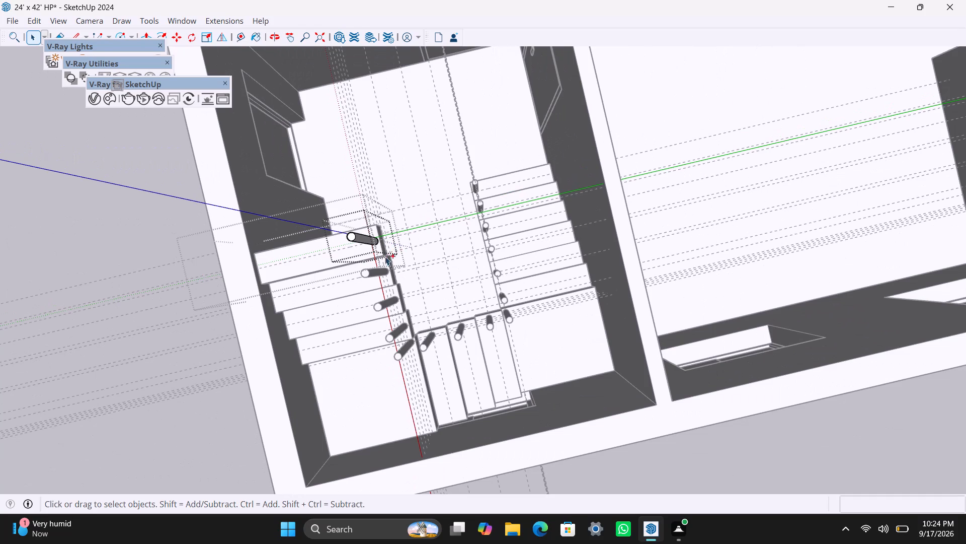
key("space")
left_click(126, 235)
triple_click(122, 178)
scroll(363, 337, "down", 5)
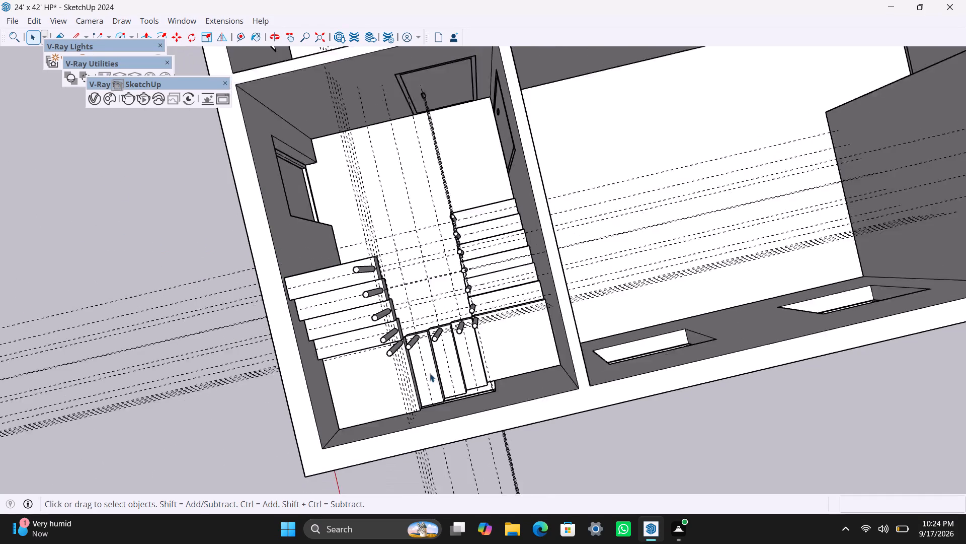
Delete all construction guides from the model.
middle_click_drag(432, 368, 352, 175)
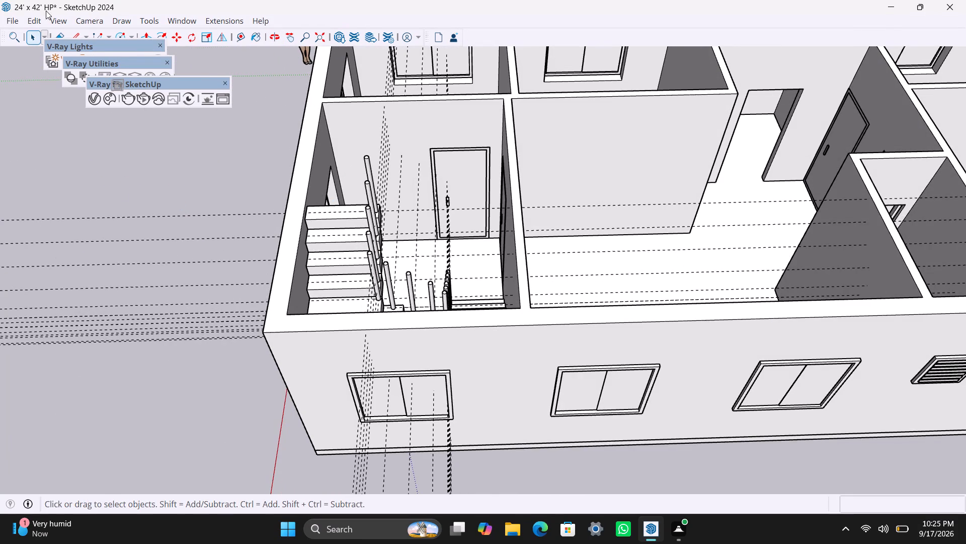
left_click(37, 17)
left_click(93, 152)
left_click(121, 165)
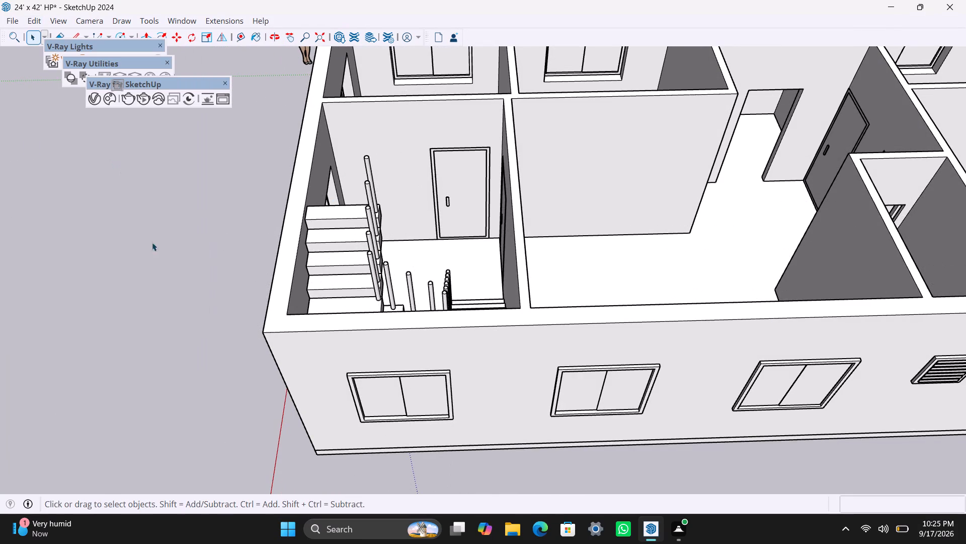
Move the loose roof slab by its bottom corner onto the matching top corner of the building's walls.
scroll(166, 294, "down", 11)
scroll(457, 413, "down", 3)
middle_click_drag(423, 413, 445, 255)
left_click(286, 288)
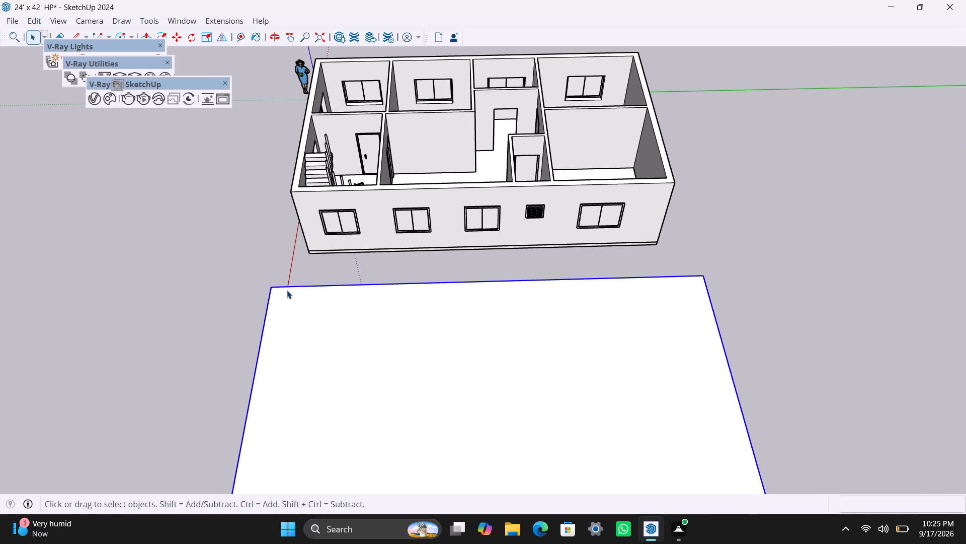
key("m")
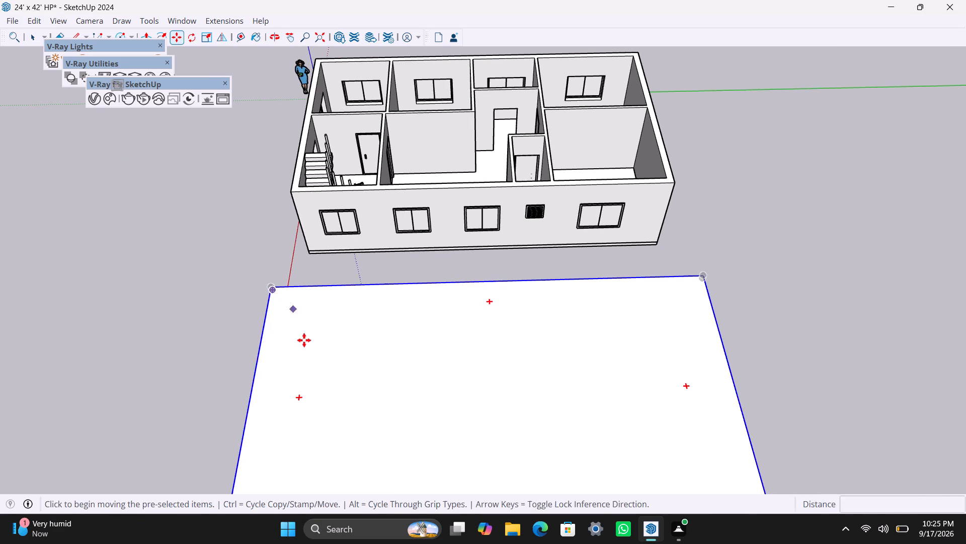
middle_click_drag(298, 349, 829, 313)
scroll(681, 336, "up", 4)
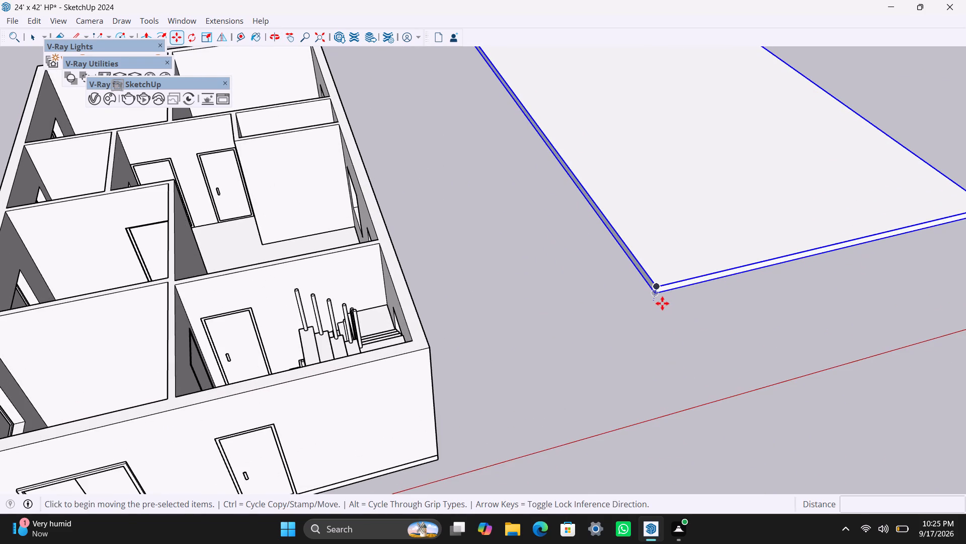
left_click(661, 301)
scroll(144, 405, "down", 2)
middle_click_drag(164, 396, 200, 386)
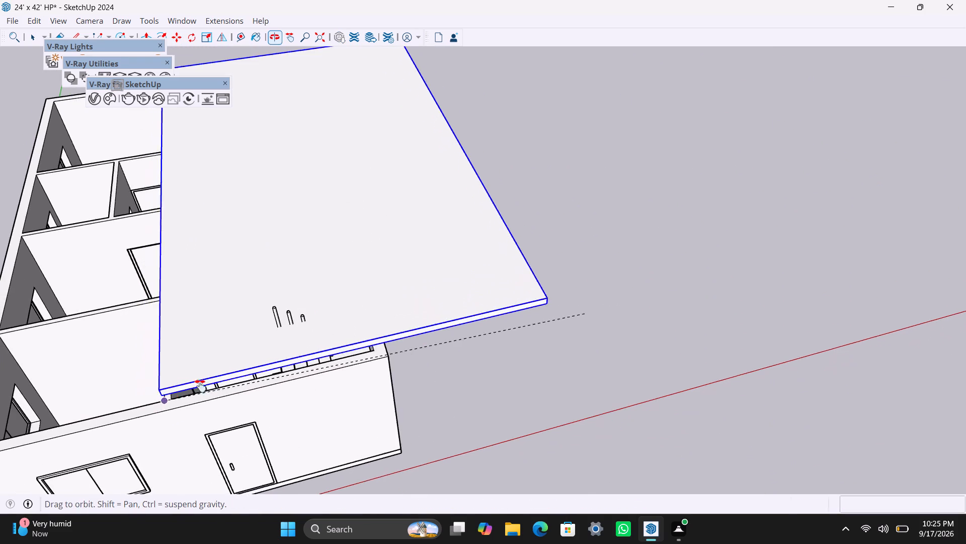
middle_click_drag(200, 386, 387, 303)
left_click(189, 373)
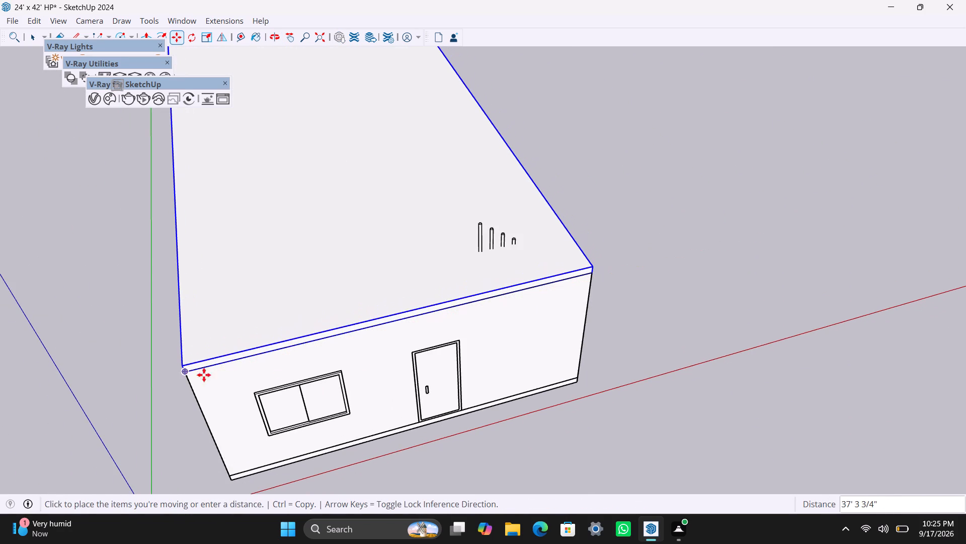
key("space")
Open the roof slab for editing and draw a freehand rectangle on its top face above the staircase.
scroll(581, 246, "up", 2)
middle_click_drag(671, 295, 159, 352)
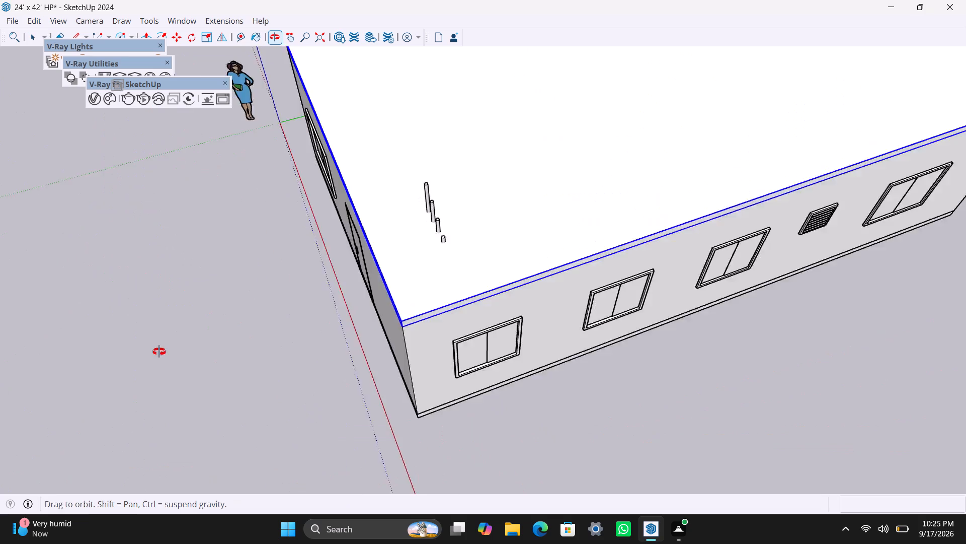
middle_click_drag(159, 352, 156, 347)
triple_click(502, 192)
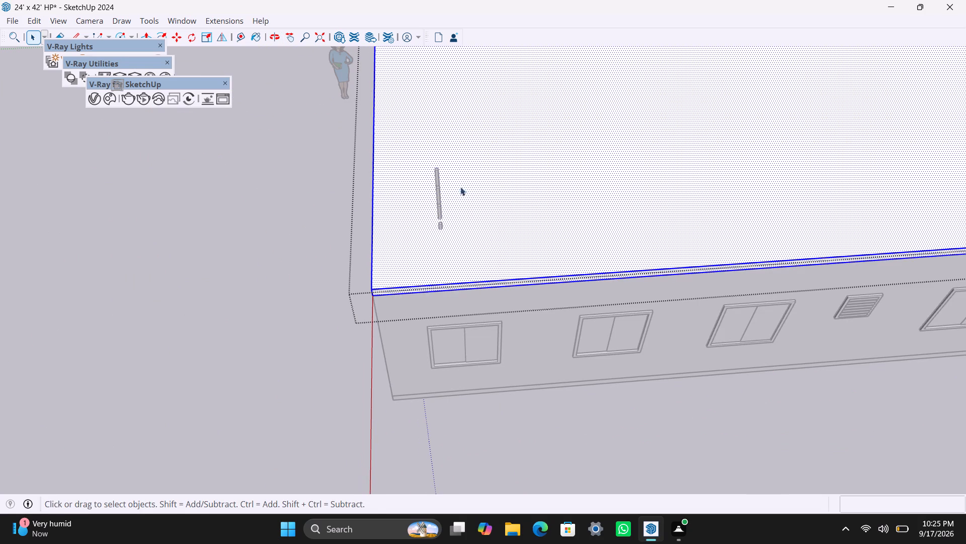
key("r")
left_click_drag(409, 78, 583, 231)
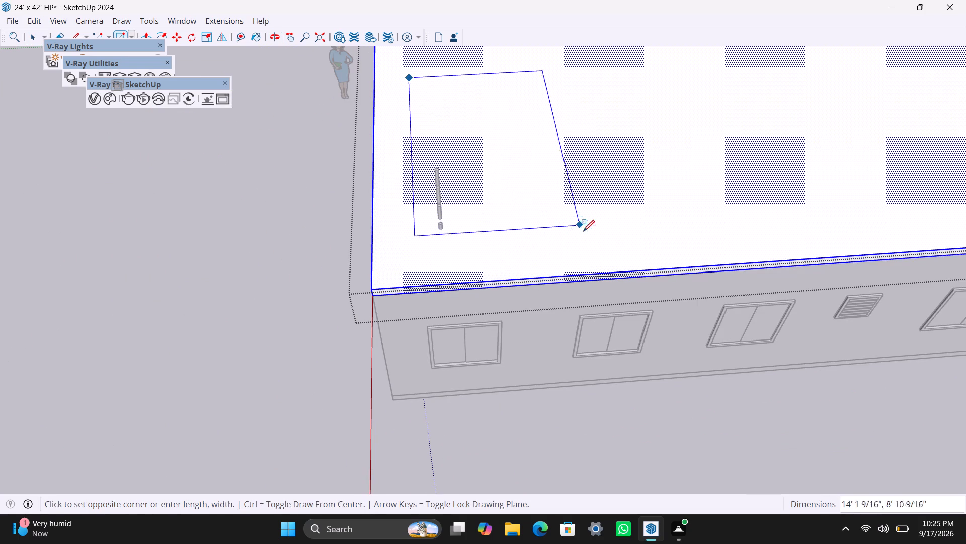
left_click_drag(583, 231, 618, 255)
key("space")
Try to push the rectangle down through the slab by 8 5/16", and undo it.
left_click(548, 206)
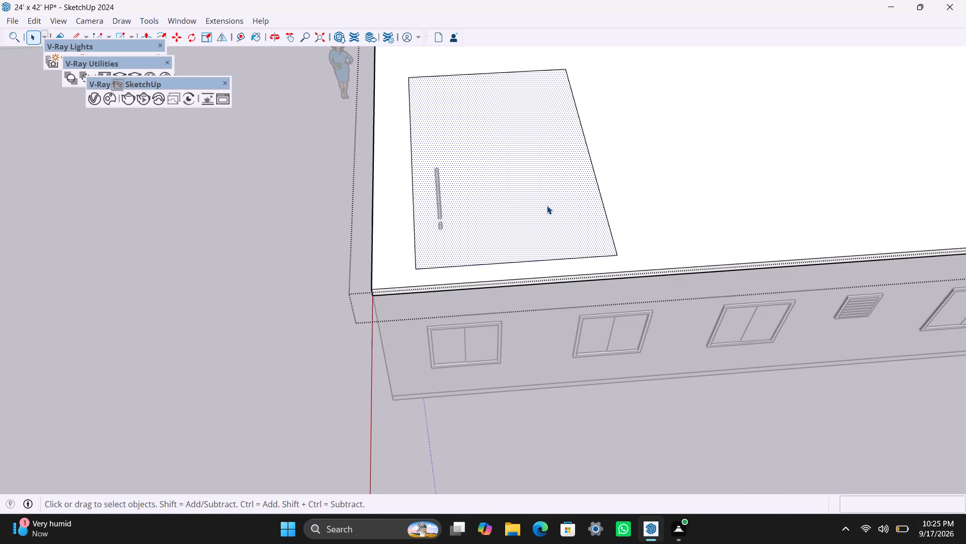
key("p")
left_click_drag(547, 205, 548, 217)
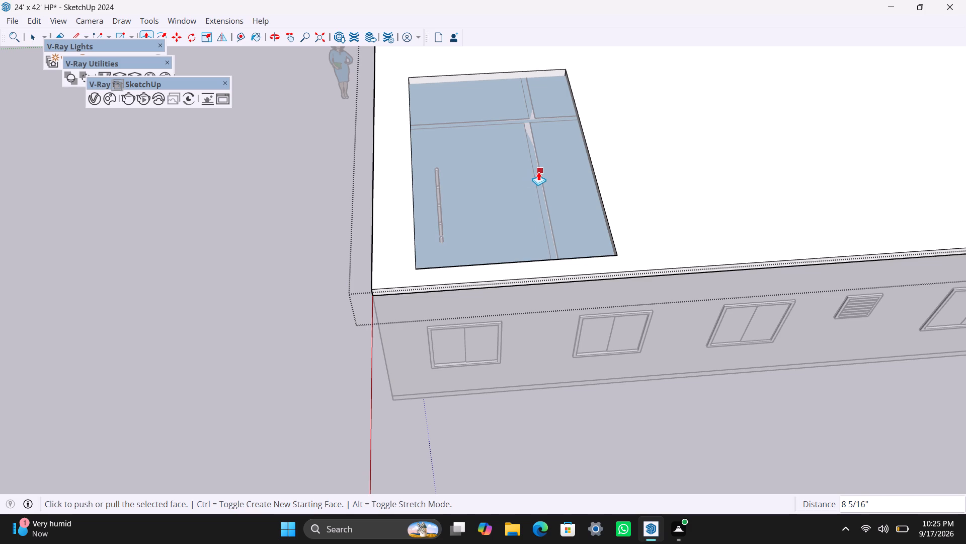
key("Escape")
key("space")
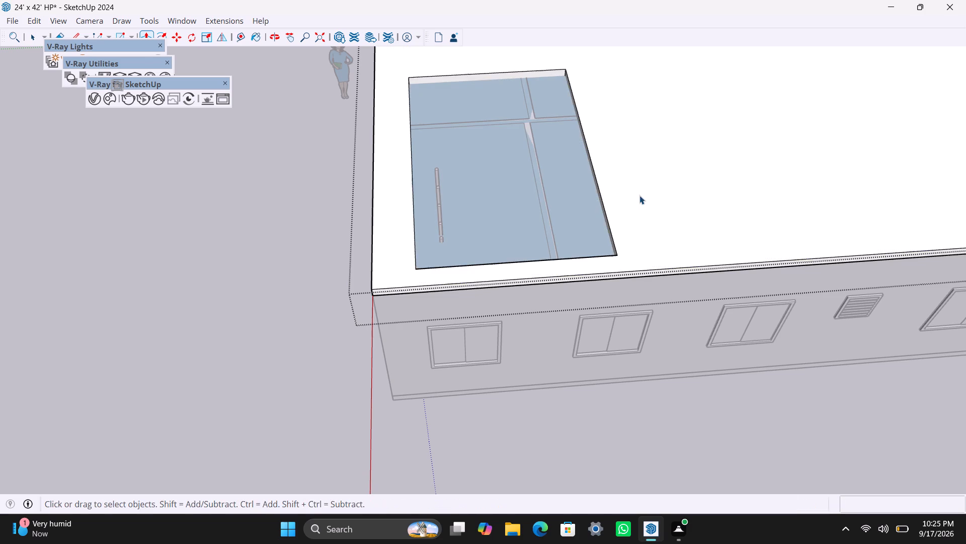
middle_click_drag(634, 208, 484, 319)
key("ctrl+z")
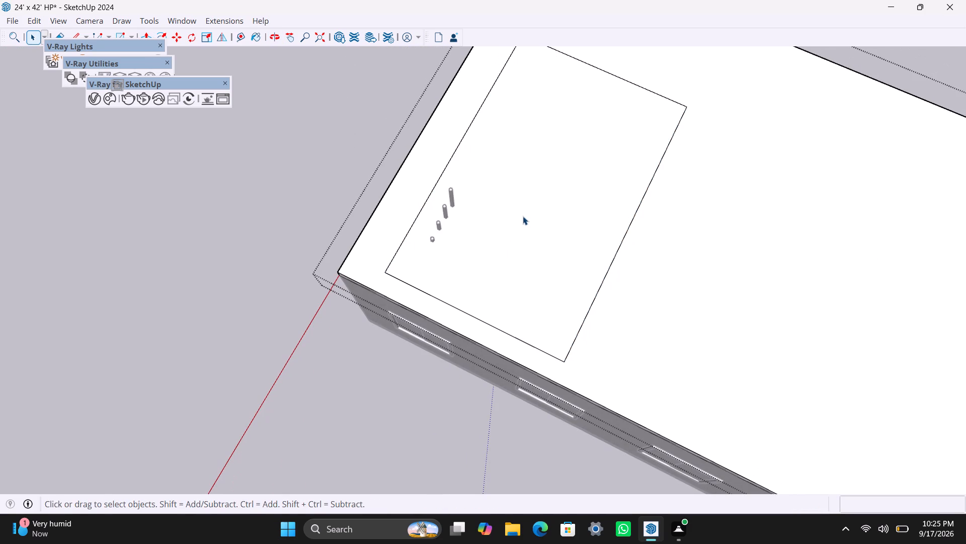
Push the rectangle down through the slab to cut the stair opening.
left_click(524, 214)
key("p")
left_click(568, 258)
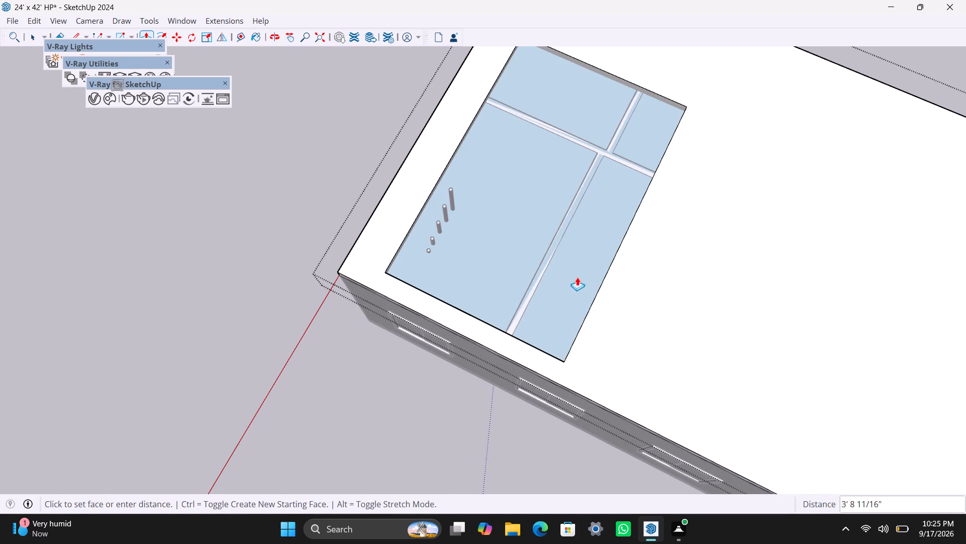
left_click(587, 269)
key("space")
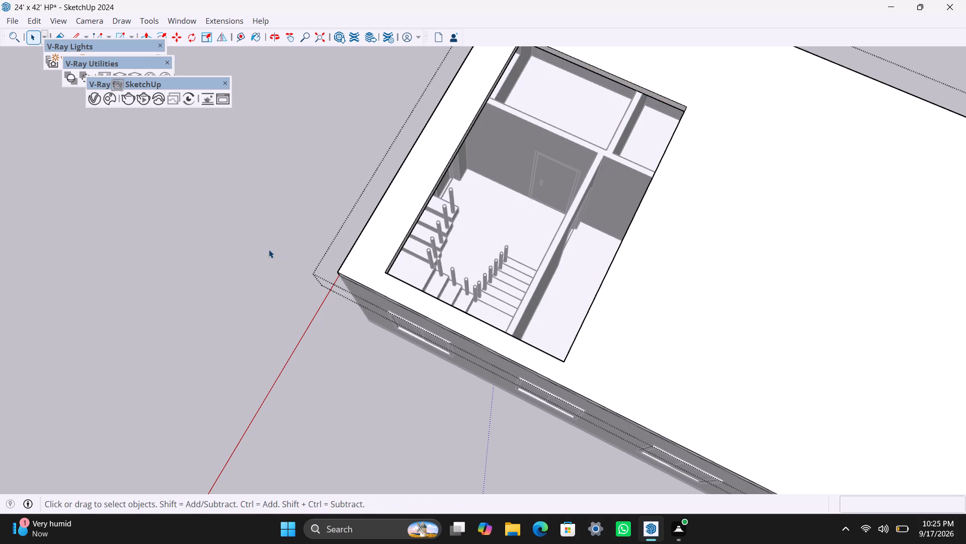
Push the opening's side along the upper flight's outer wall outward by about 1' 5 5/16".
scroll(264, 252, "down", 2)
middle_click_drag(389, 336, 143, 227)
scroll(466, 197, "up", 2)
middle_click_drag(513, 179, 447, 179)
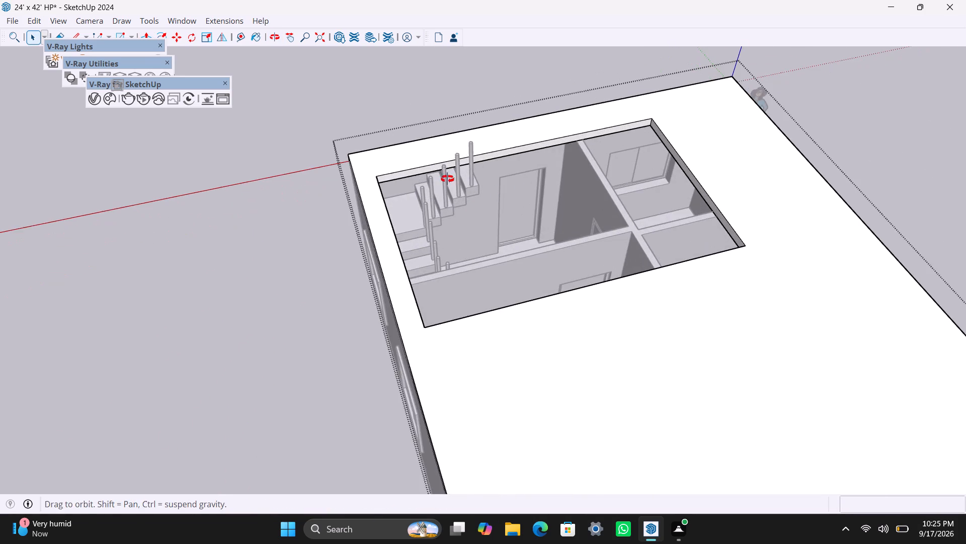
middle_click_drag(447, 179, 328, 179)
scroll(535, 180, "up", 5)
left_click(552, 168)
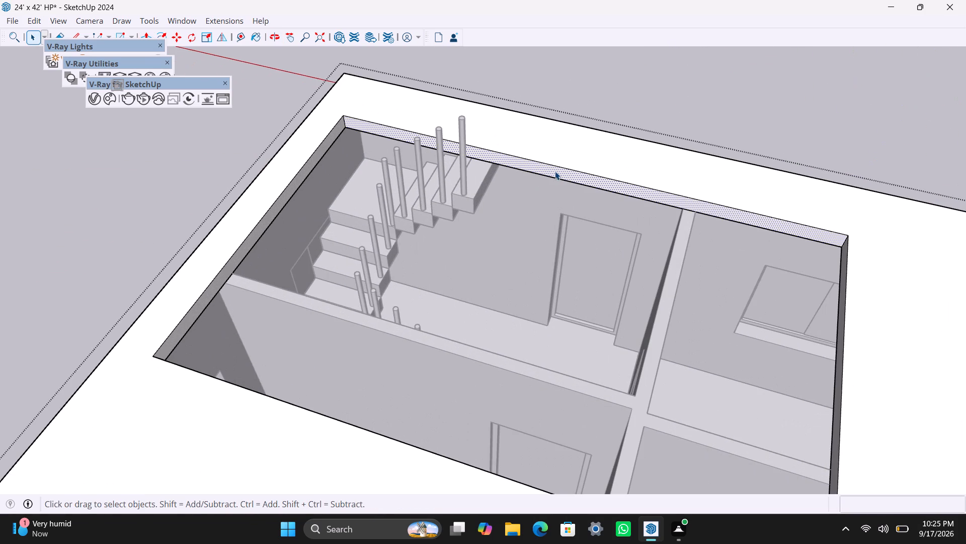
key("p")
left_click_drag(555, 169, 557, 161)
left_click_drag(559, 169, 585, 141)
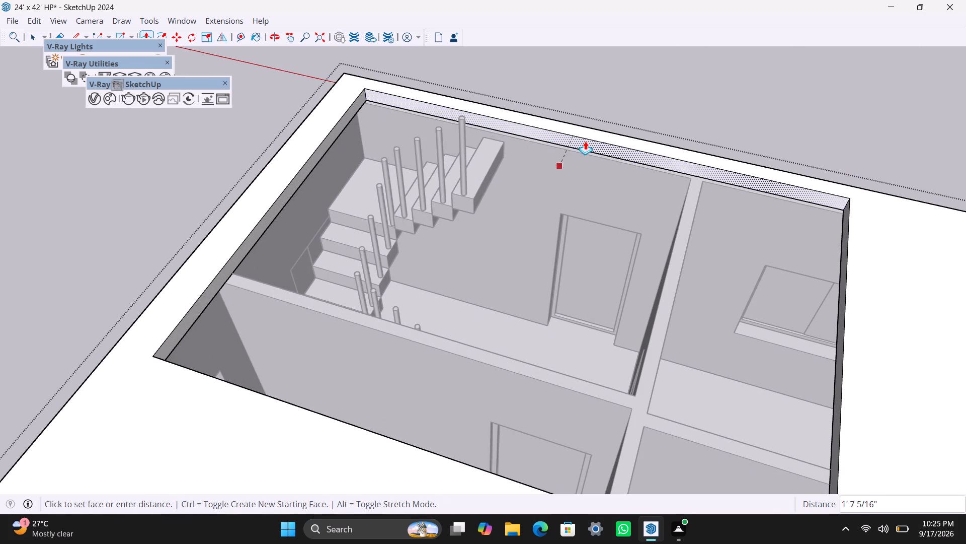
left_click_drag(585, 141, 664, 165)
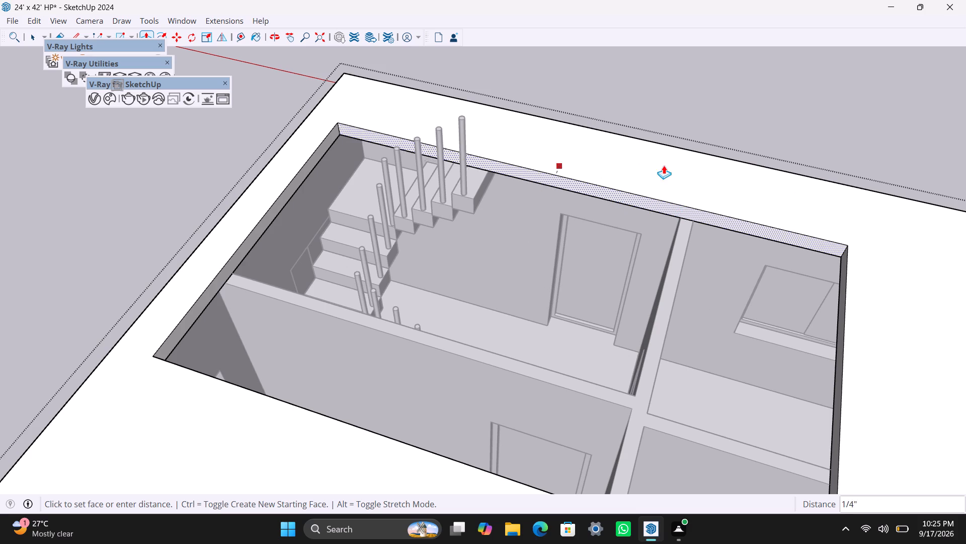
left_click_drag(664, 165, 658, 188)
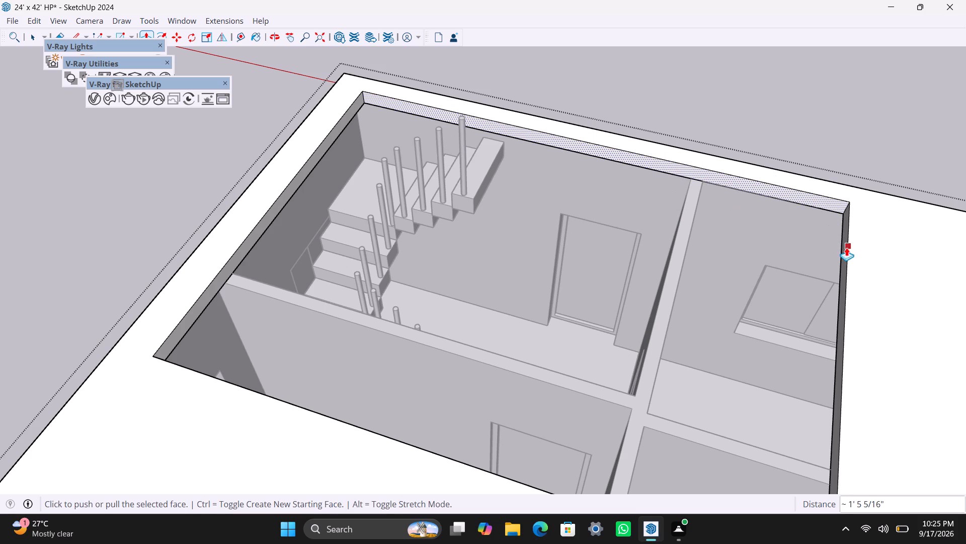
key("space")
Pull the opening's far side, beyond the door, in toward the top step of the upper flight.
left_click(844, 297)
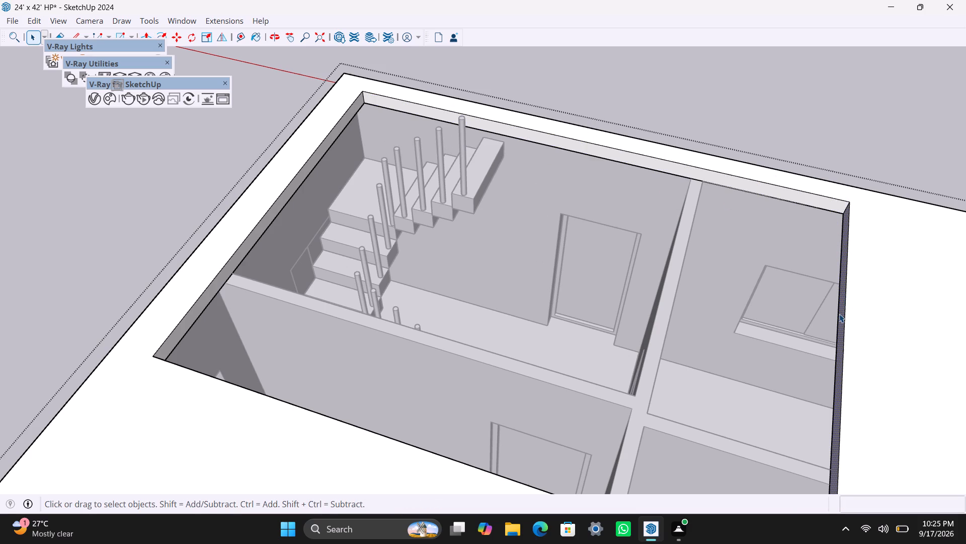
key("p")
left_click_drag(839, 315, 539, 281)
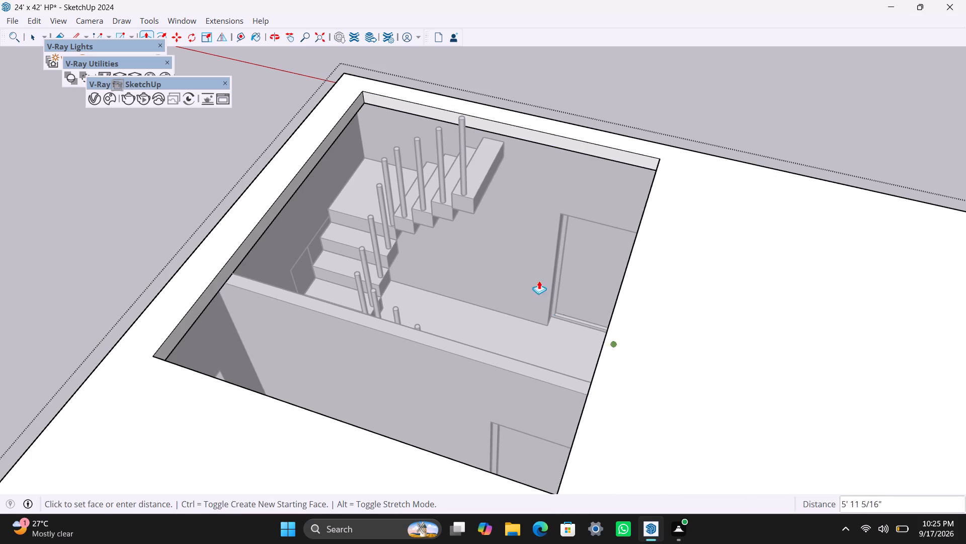
left_click_drag(539, 281, 461, 234)
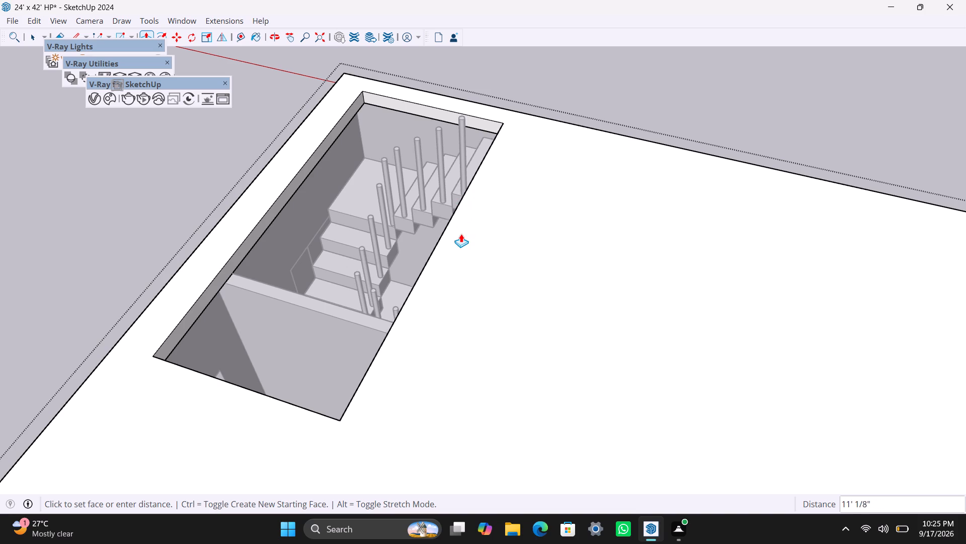
left_click_drag(461, 234, 474, 254)
Pull the opening's side near the top step further in by about 7 5/16" and 3 11/16" to meet the step's edge.
scroll(461, 268, "up", 2)
middle_click_drag(424, 310, 919, 301)
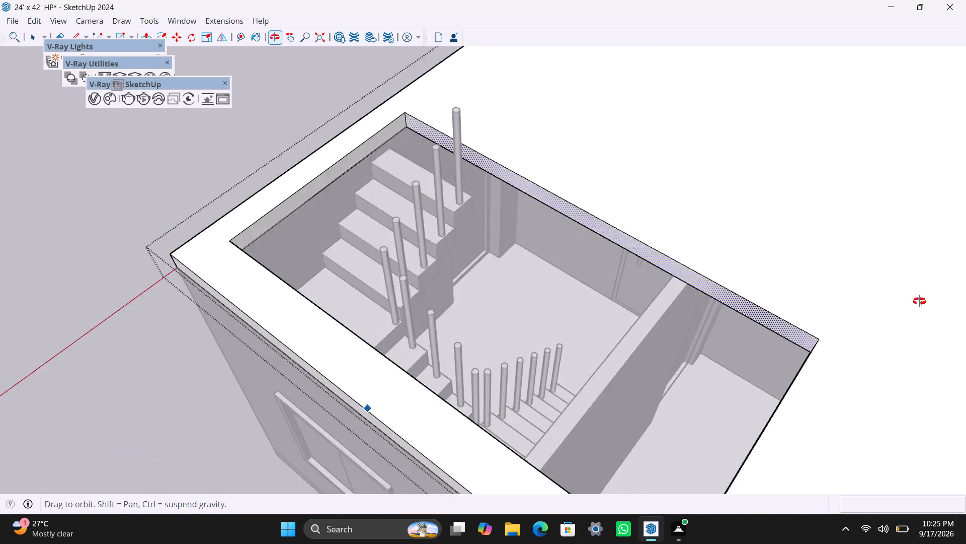
middle_click_drag(919, 301, 965, 282)
scroll(590, 180, "up", 3)
left_click_drag(489, 145, 423, 155)
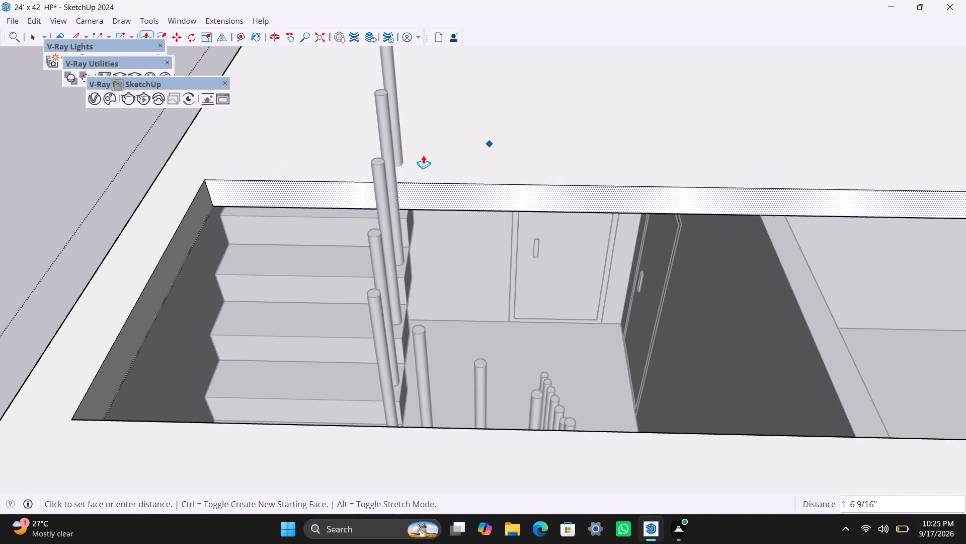
left_click_drag(423, 155, 422, 229)
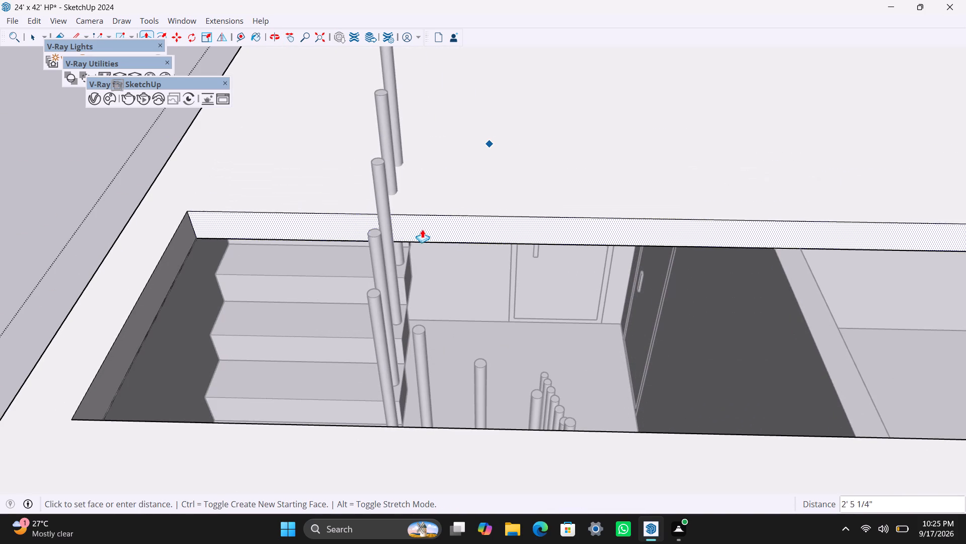
left_click_drag(422, 229, 445, 159)
scroll(451, 184, "up", 2)
middle_click_drag(448, 212, 363, 282)
scroll(430, 253, "up", 1)
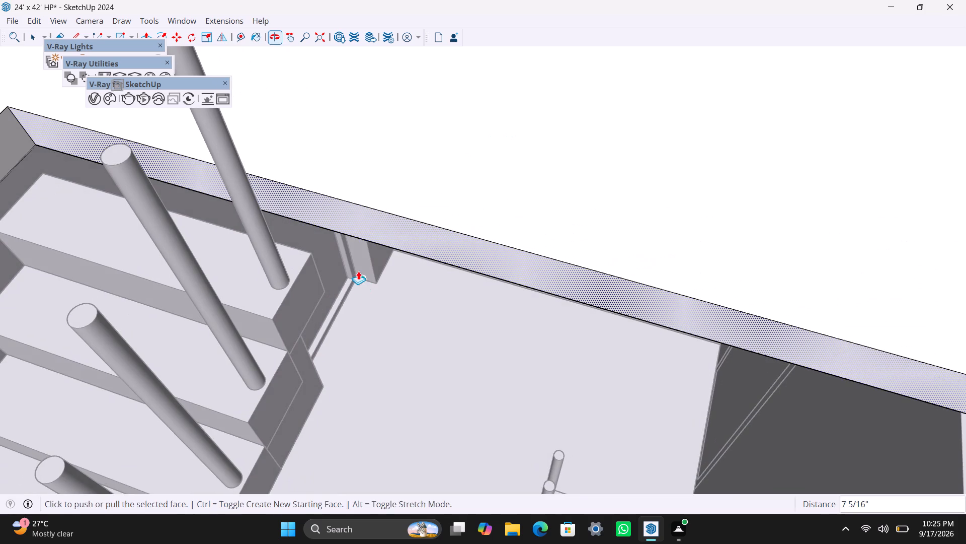
left_click_drag(356, 222, 345, 251)
Pull the opening's side over the neighbouring room in by about 3' 4 1/8" to the stair room's dividing wall.
scroll(370, 263, "down", 11)
middle_click_drag(480, 367, 677, 373)
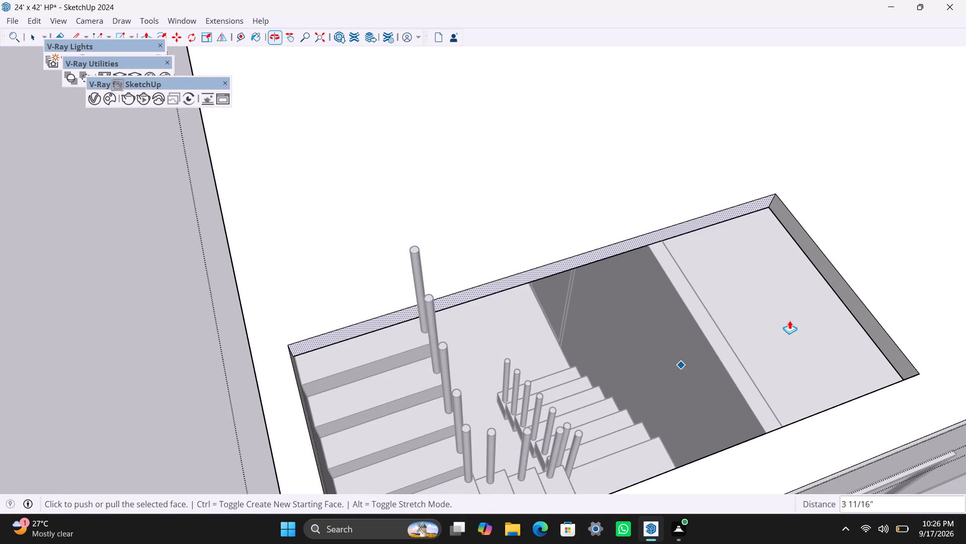
left_click_drag(851, 292, 761, 342)
key("Escape")
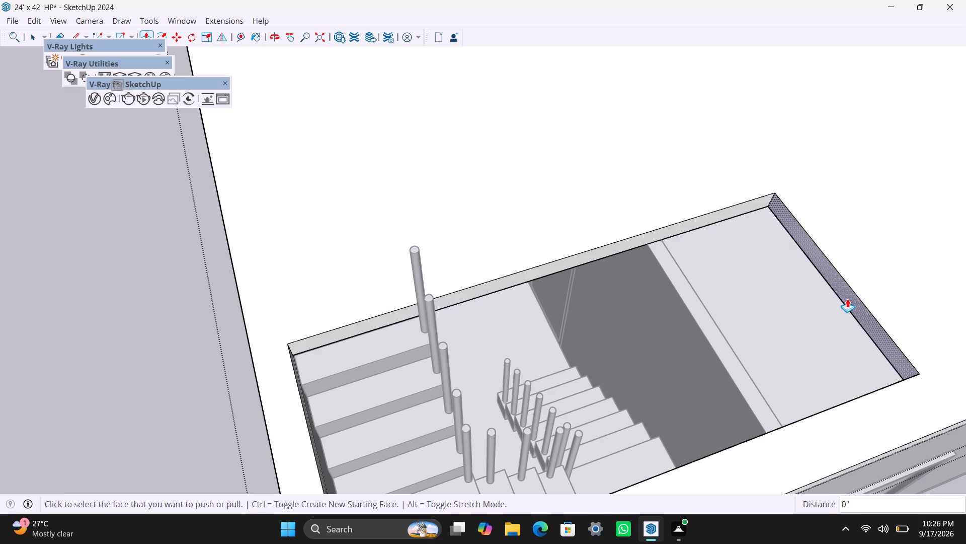
key("space")
left_click(848, 298)
key("p")
left_click_drag(847, 298, 739, 372)
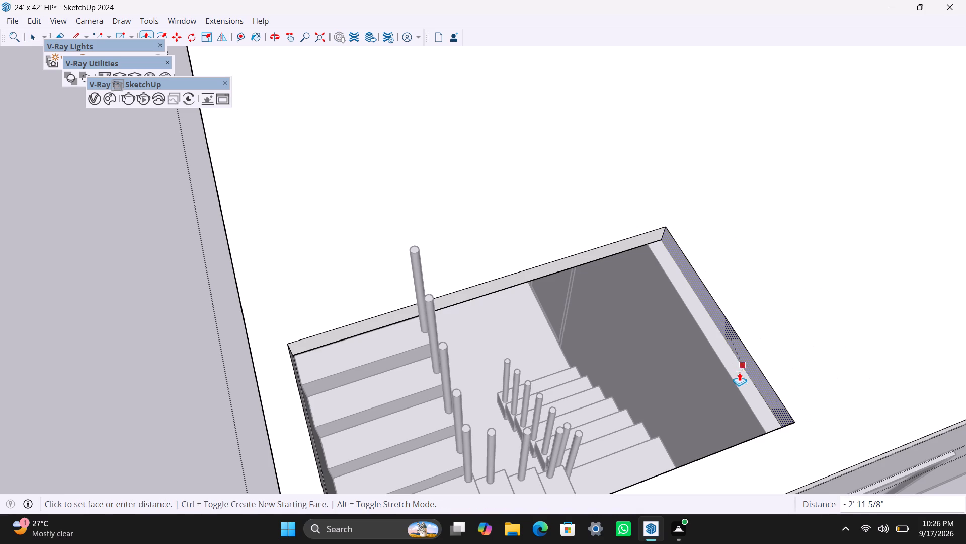
left_click_drag(739, 372, 736, 385)
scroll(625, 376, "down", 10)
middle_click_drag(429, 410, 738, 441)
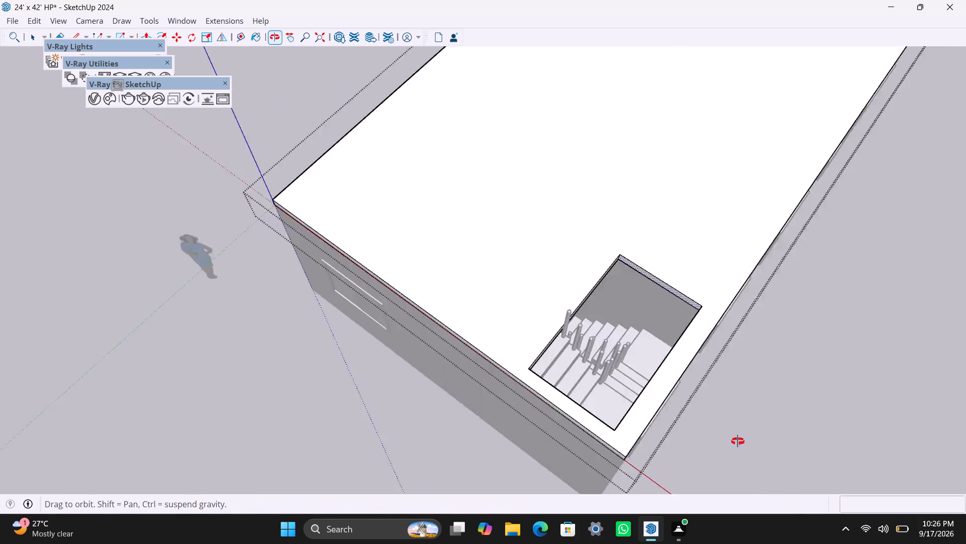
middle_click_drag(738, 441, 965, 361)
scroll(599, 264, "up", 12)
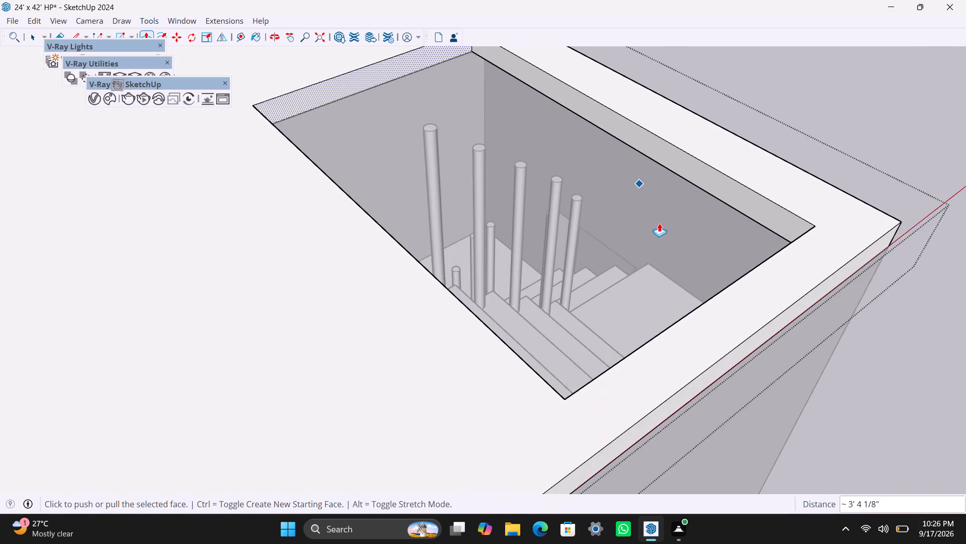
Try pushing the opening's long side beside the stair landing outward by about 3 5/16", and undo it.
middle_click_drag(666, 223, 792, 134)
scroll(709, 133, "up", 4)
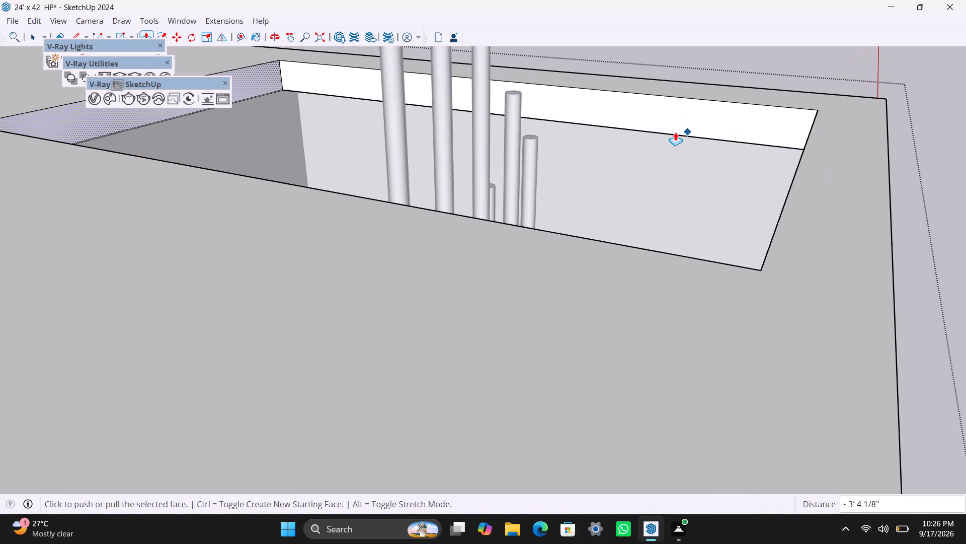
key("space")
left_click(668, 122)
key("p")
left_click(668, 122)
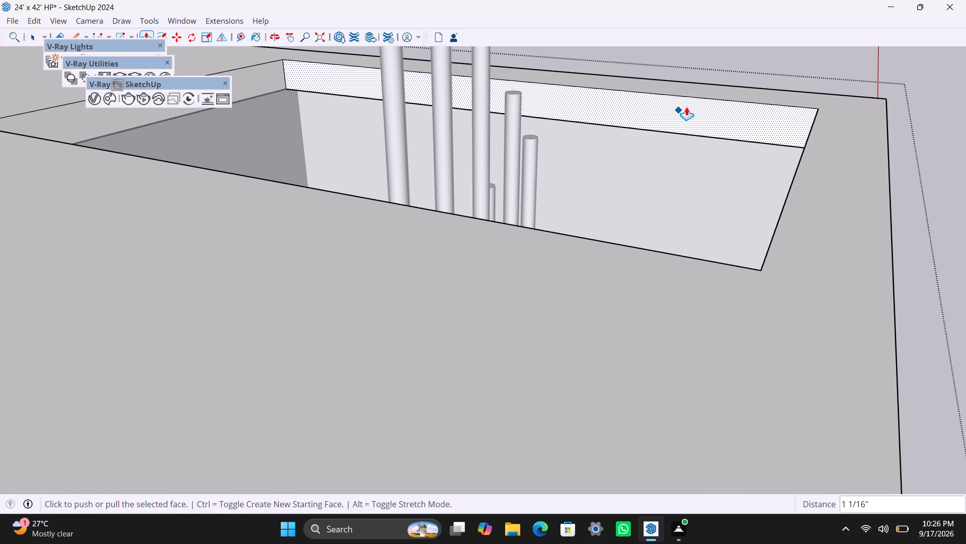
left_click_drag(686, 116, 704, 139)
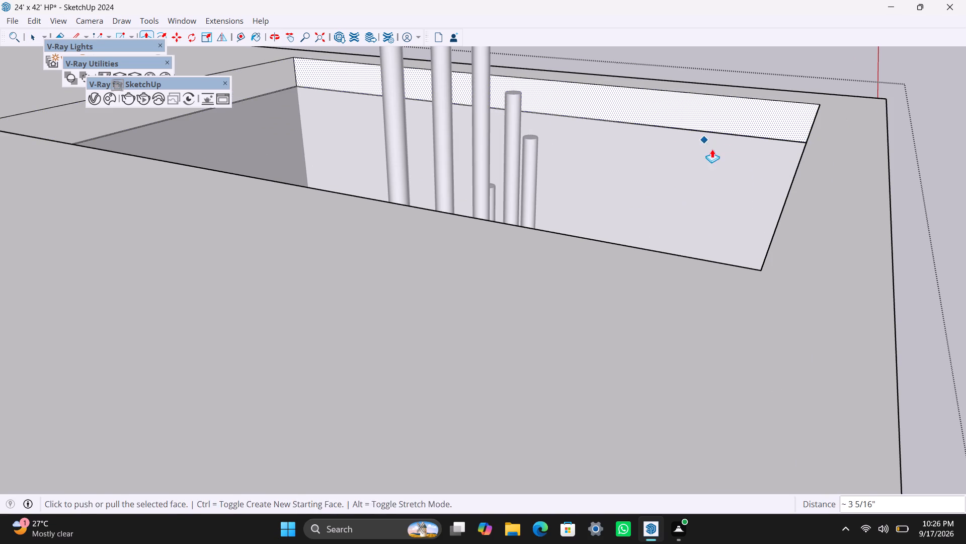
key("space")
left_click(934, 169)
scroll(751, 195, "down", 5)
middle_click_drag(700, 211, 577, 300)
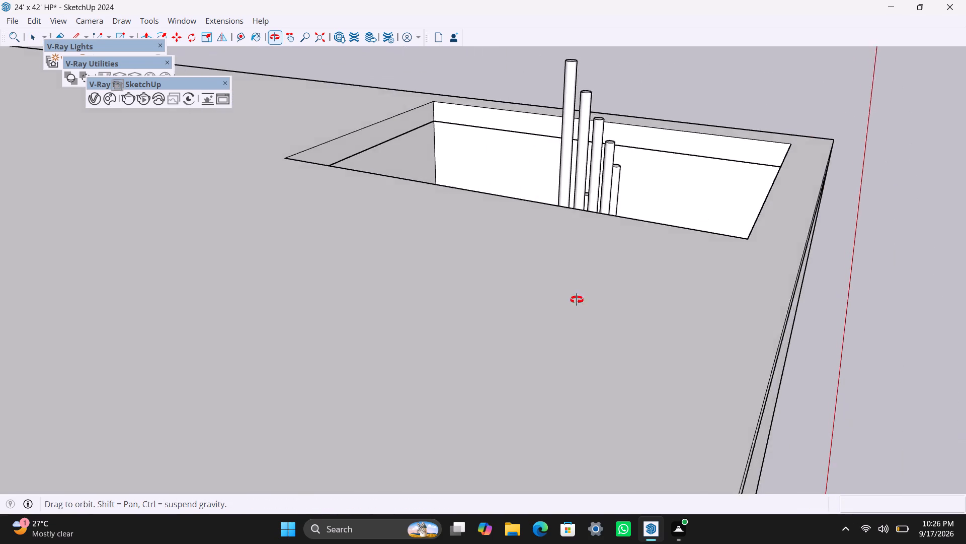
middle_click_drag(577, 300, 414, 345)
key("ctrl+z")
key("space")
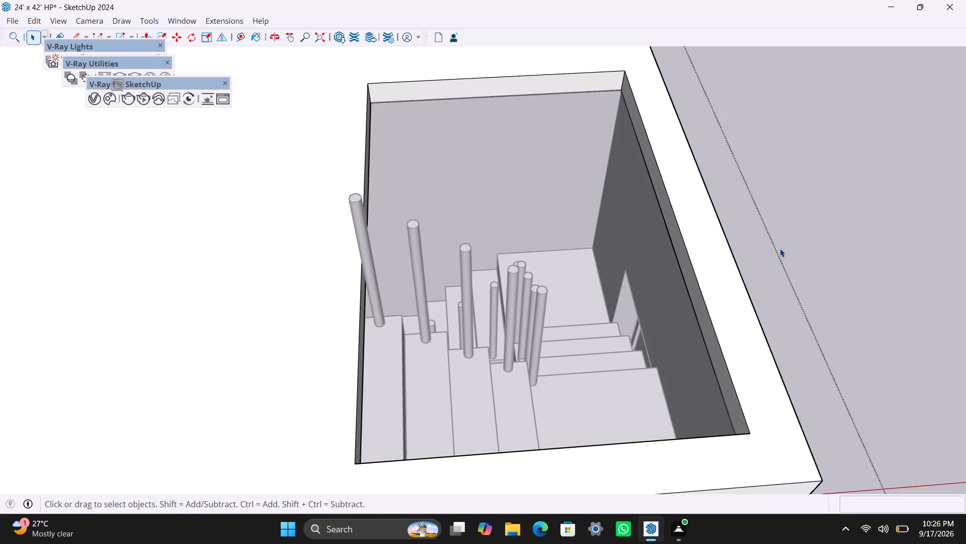
Examine from several angles how the slab opening lines up with the stairwell walls and steps.
left_click(807, 237)
scroll(729, 213, "down", 4)
scroll(683, 264, "up", 2)
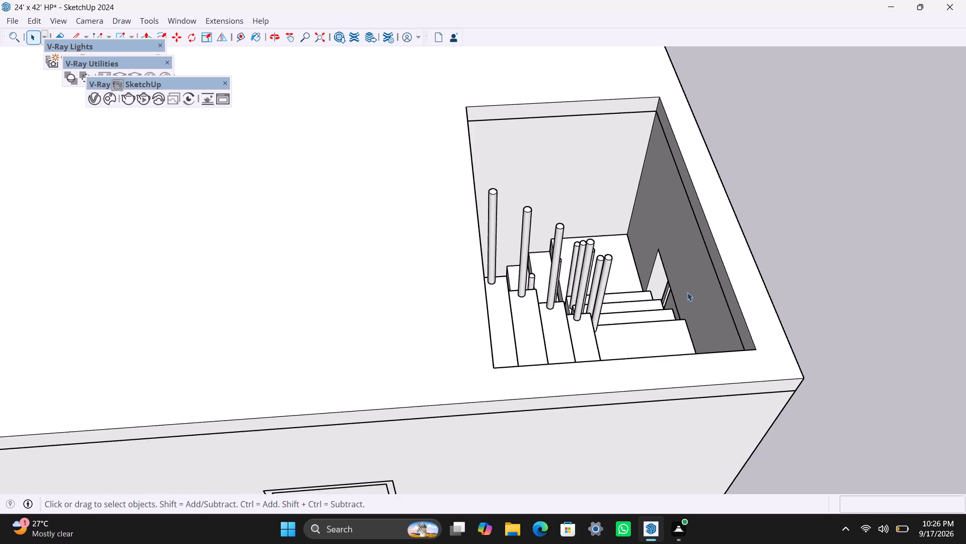
middle_click_drag(699, 292, 965, 191)
scroll(722, 156, "up", 5)
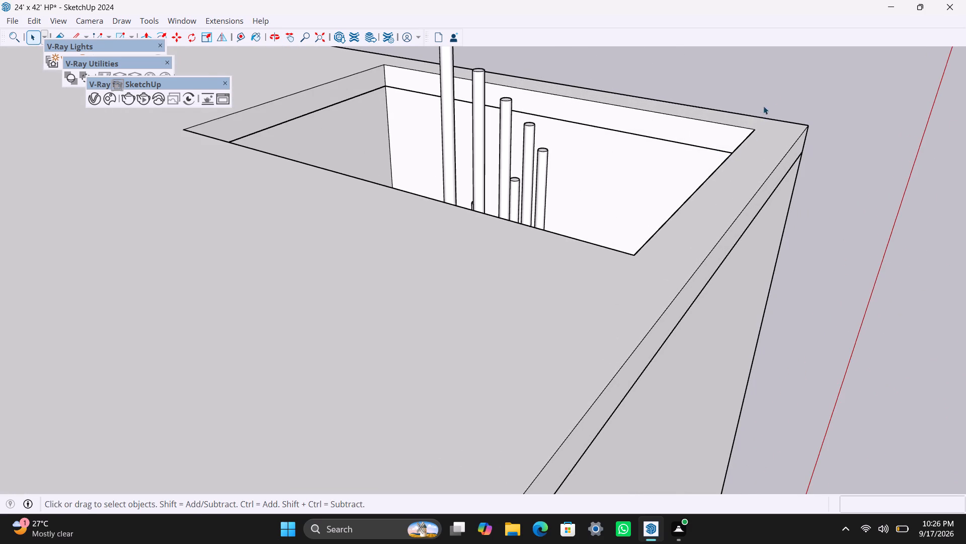
left_click(771, 93)
scroll(707, 131, "up", 3)
scroll(650, 133, "down", 5)
middle_click_drag(634, 167, 480, 283)
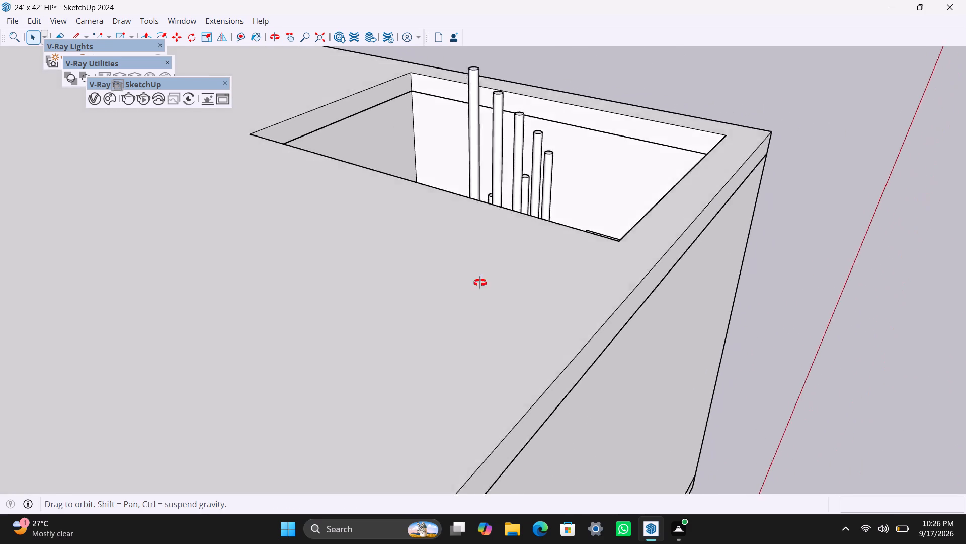
middle_click_drag(480, 283, 430, 291)
left_click(408, 267, "ctrl")
Save the model.
key("ctrl+s")
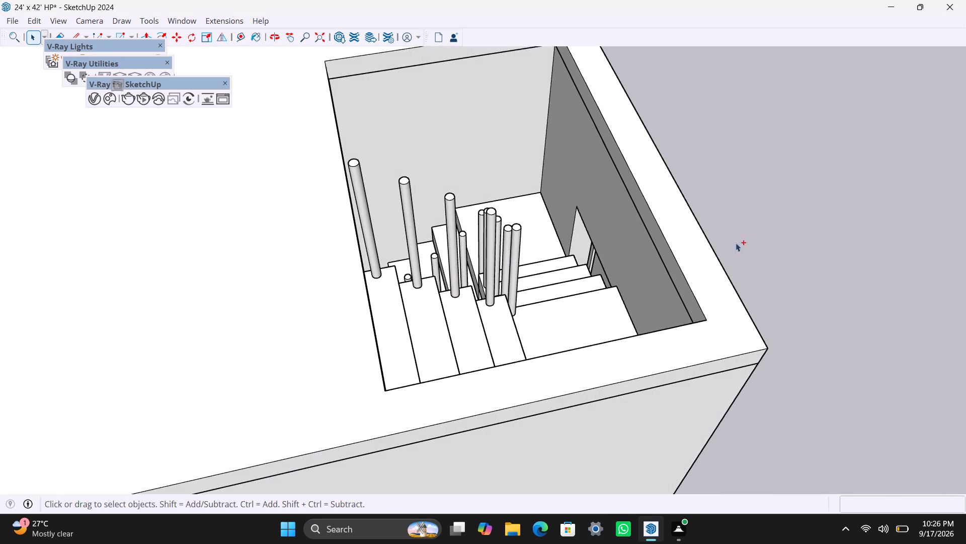
key("space")
Open the roof slab group for editing and select its top face around the stair opening.
left_click(789, 222)
scroll(703, 272, "down", 3)
middle_click_drag(718, 316, 170, 303)
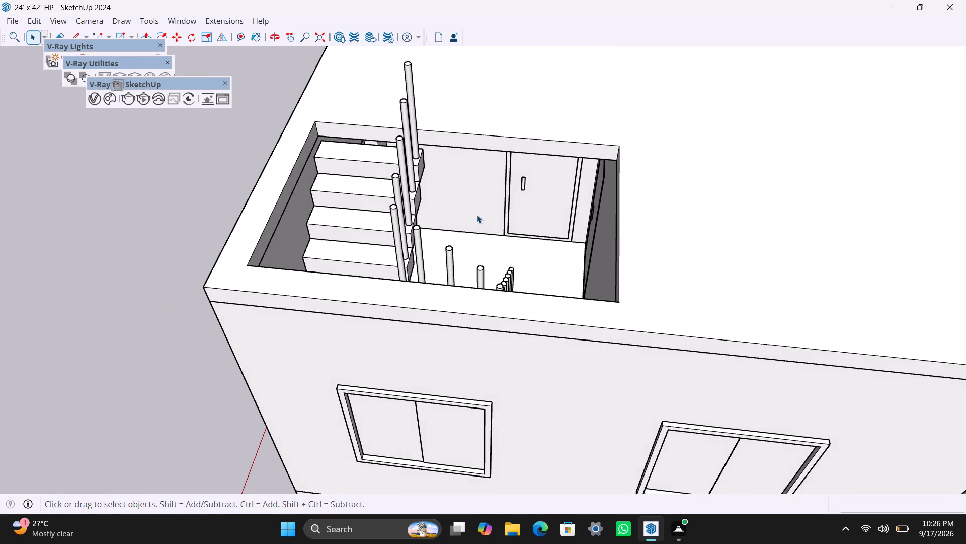
scroll(494, 208, "up", 2)
middle_click_drag(514, 206, 594, 138, "shift")
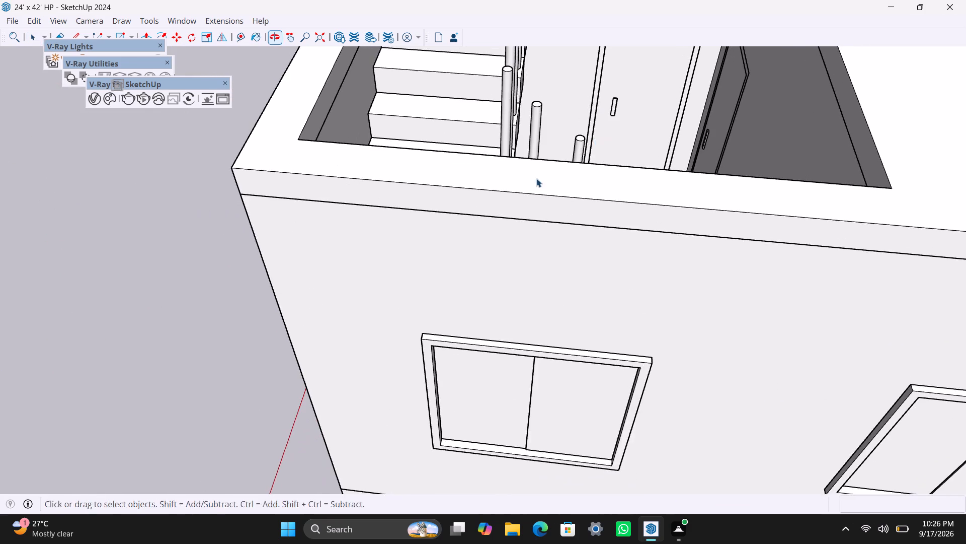
middle_click_drag(537, 218, 529, 319)
triple_click(323, 289)
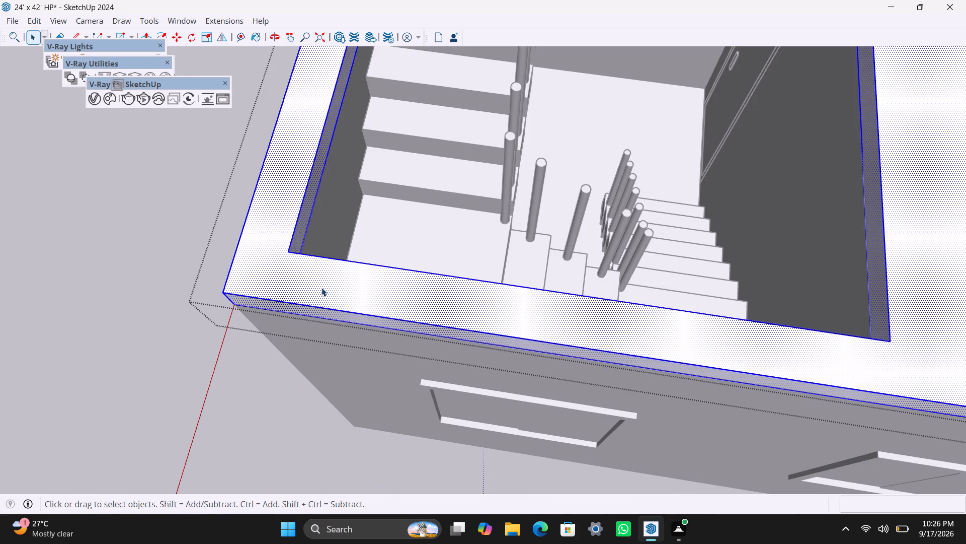
left_click(312, 277)
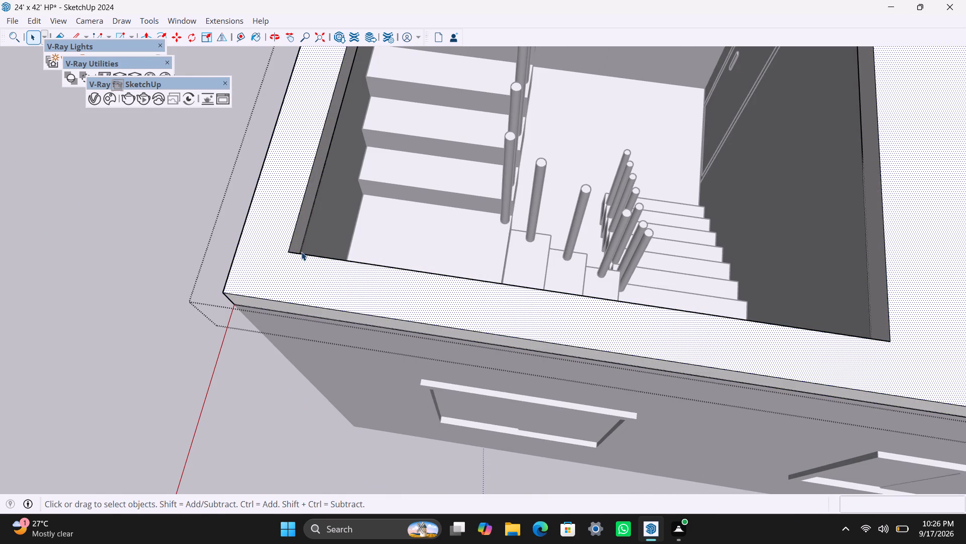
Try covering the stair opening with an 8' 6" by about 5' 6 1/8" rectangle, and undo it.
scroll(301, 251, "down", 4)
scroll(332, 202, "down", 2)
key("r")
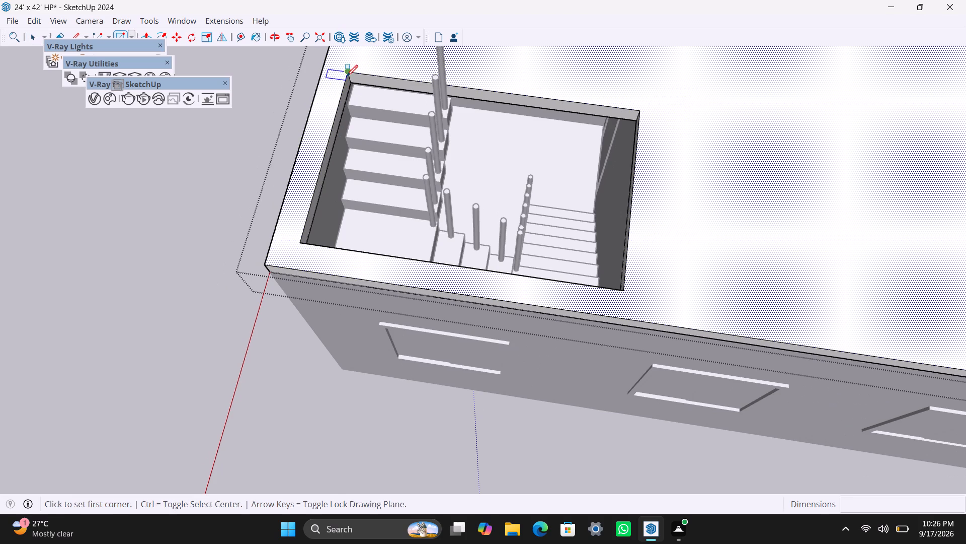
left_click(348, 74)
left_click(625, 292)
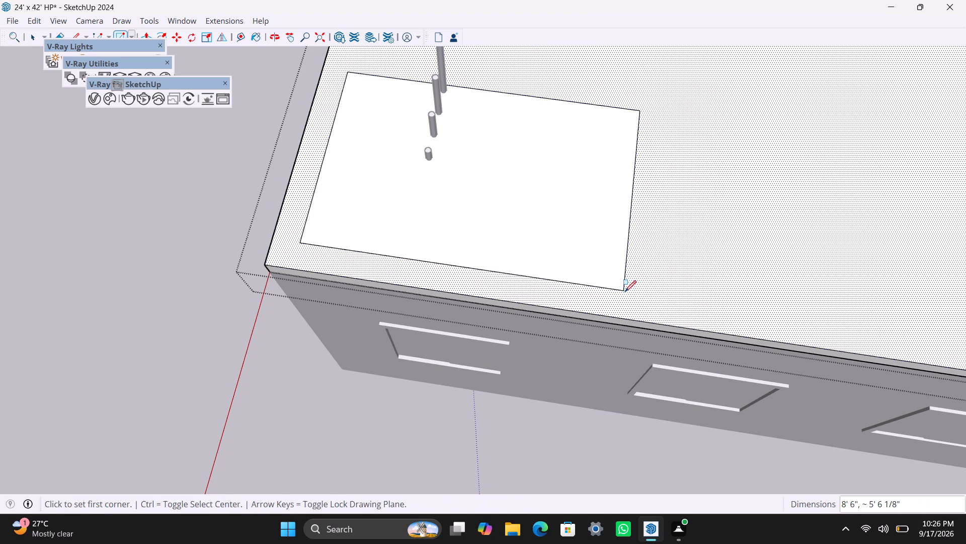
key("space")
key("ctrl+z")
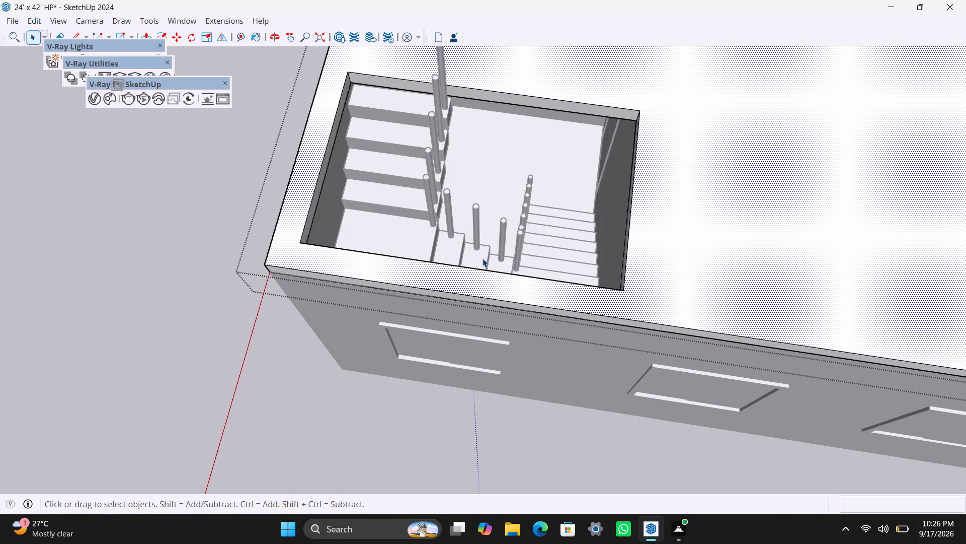
Place guides on the slab's top face 4.5" outside each of the stair opening's four edges.
key("t")
left_click(475, 272)
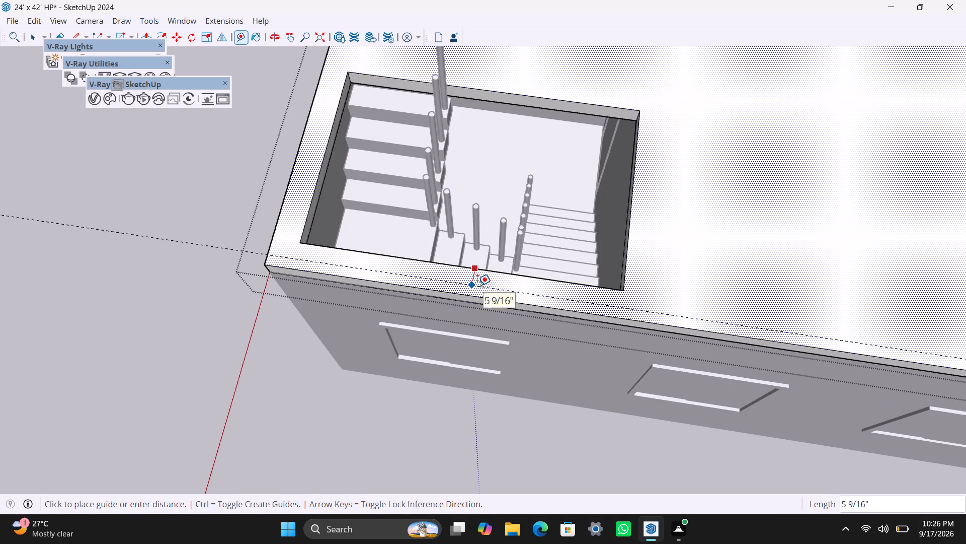
type("4.5\"")
key("Return")
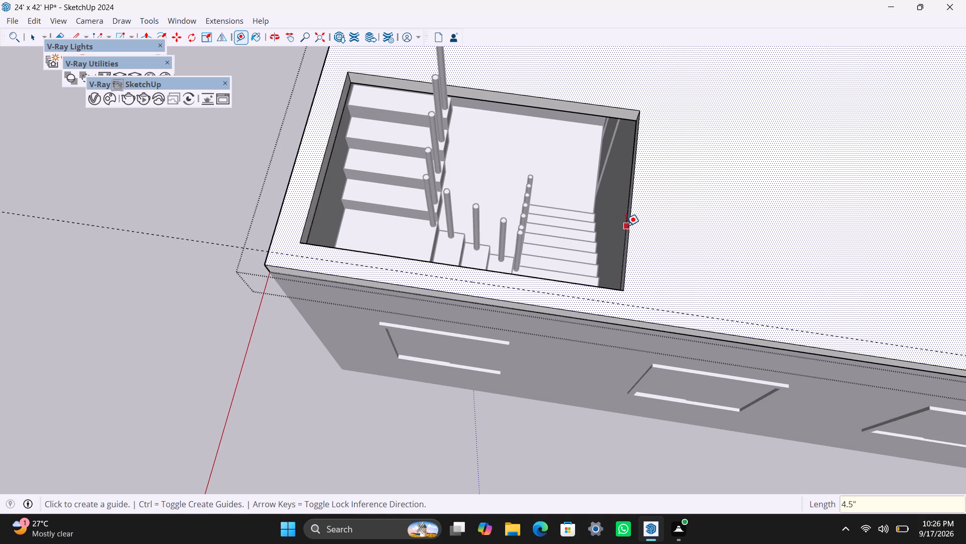
left_click_drag(628, 225, 633, 225)
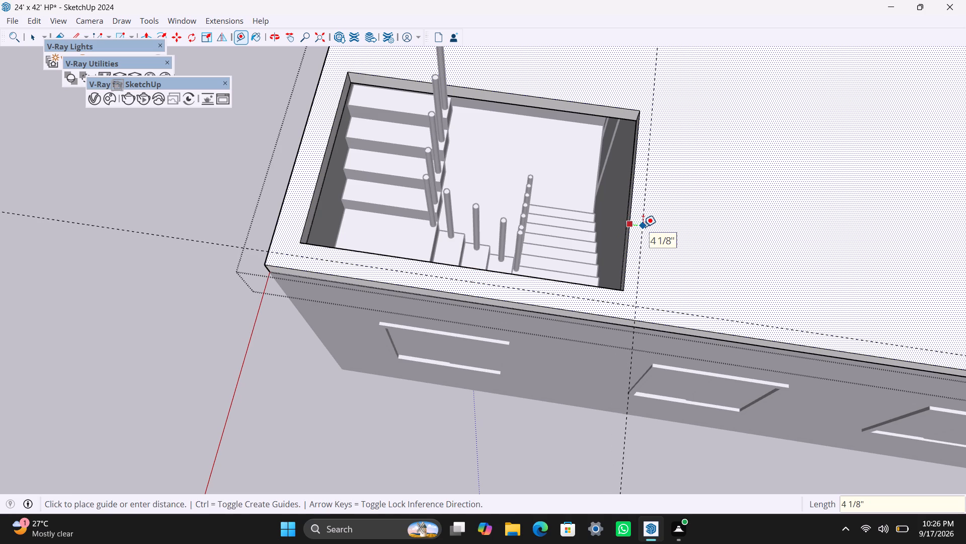
type("4.5\"")
key("Return")
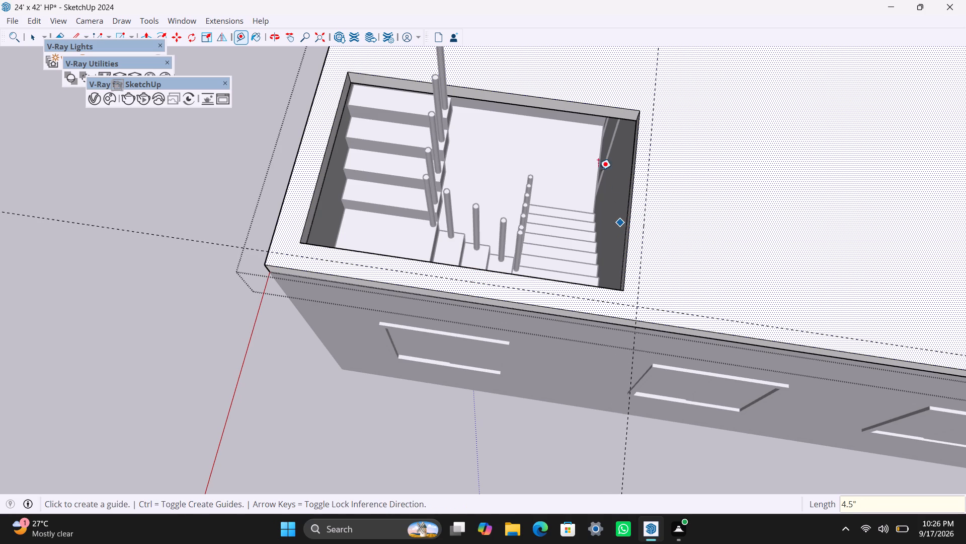
left_click(603, 107)
type("4.5\"")
key("Return")
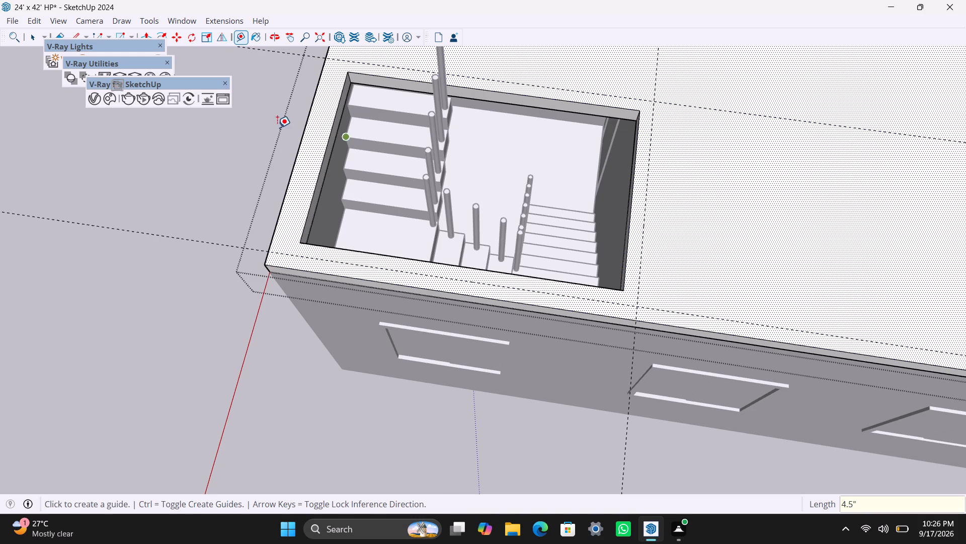
left_click(316, 173)
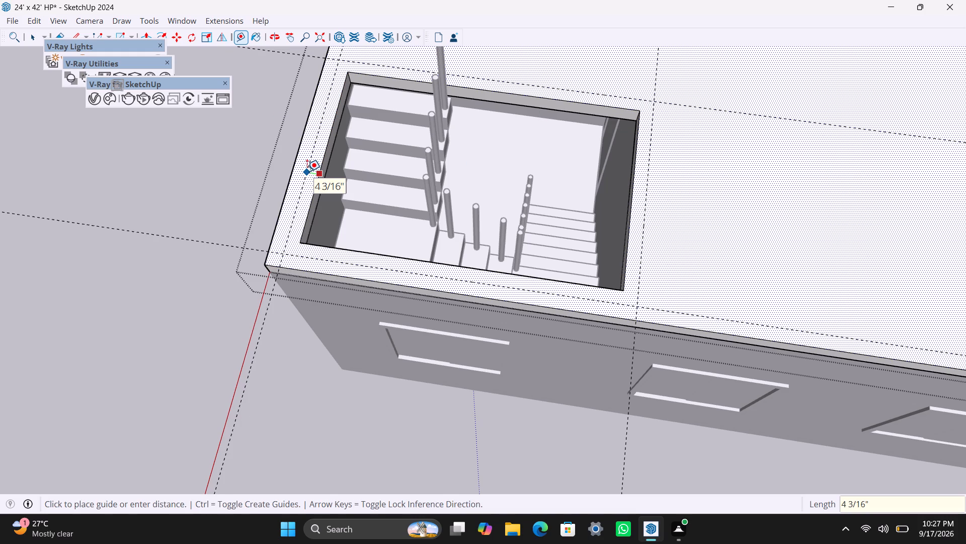
type("4.5\"")
key("Return")
key("space")
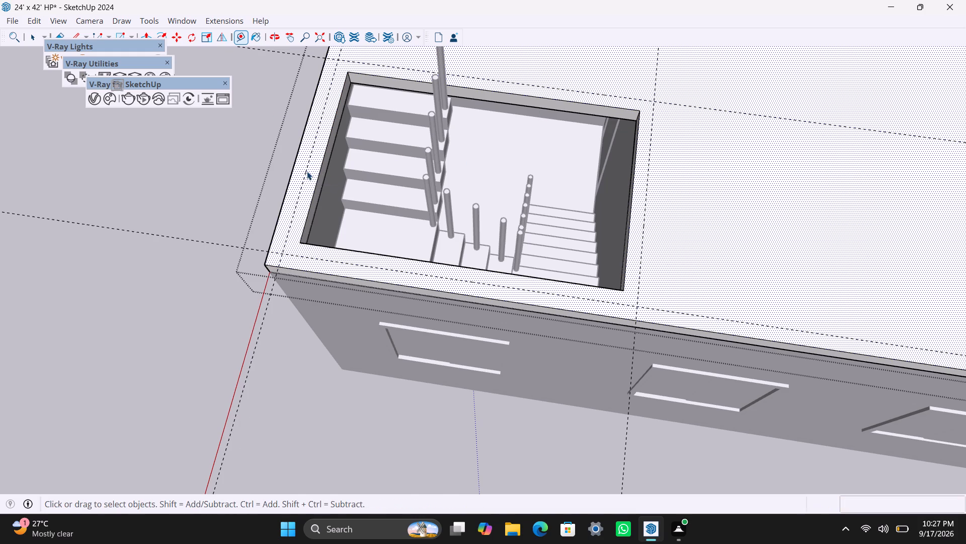
Draw a rectangle between opposite guide intersections around the opening and group the 4.5" border face with its edges.
key("r")
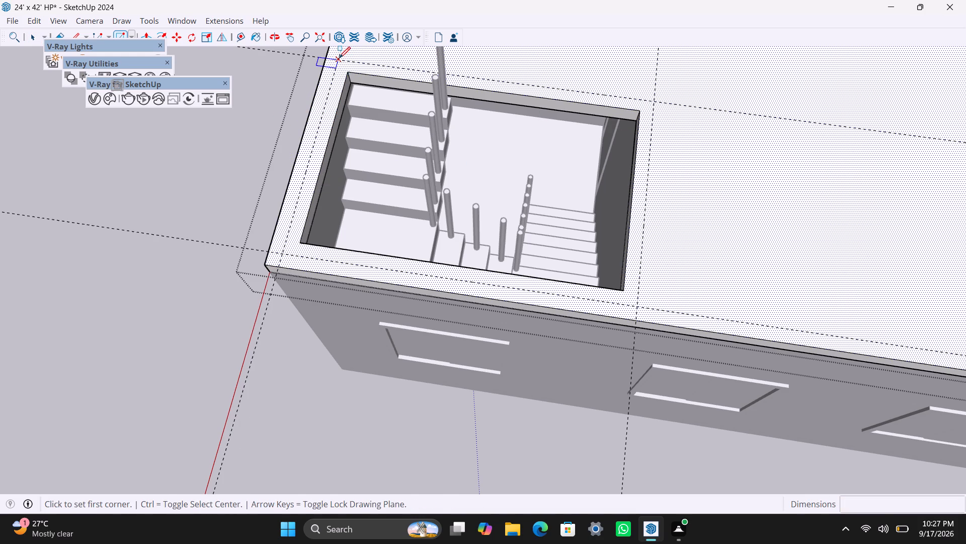
left_click_drag(339, 58, 347, 76)
left_click(637, 305)
key("space")
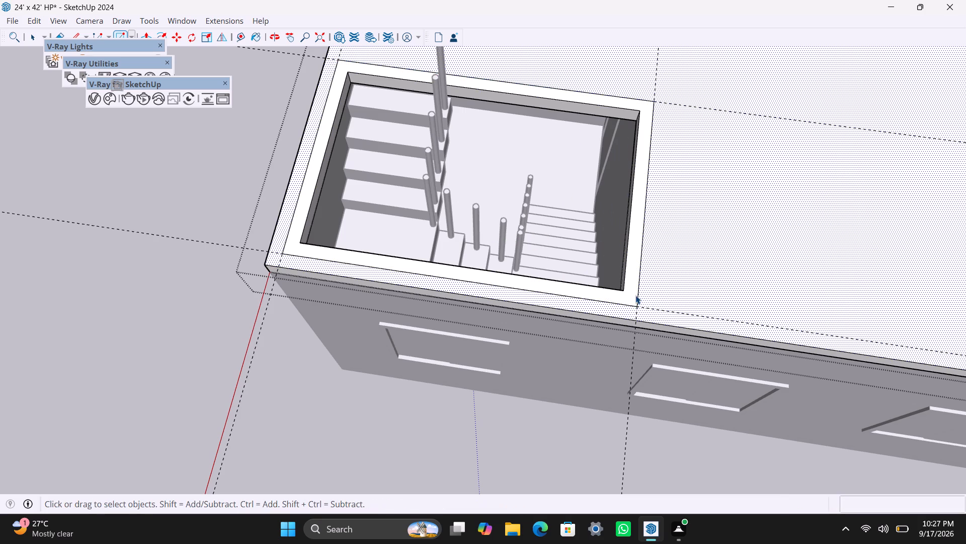
left_click(633, 288)
double_click(633, 288)
right_click(633, 288)
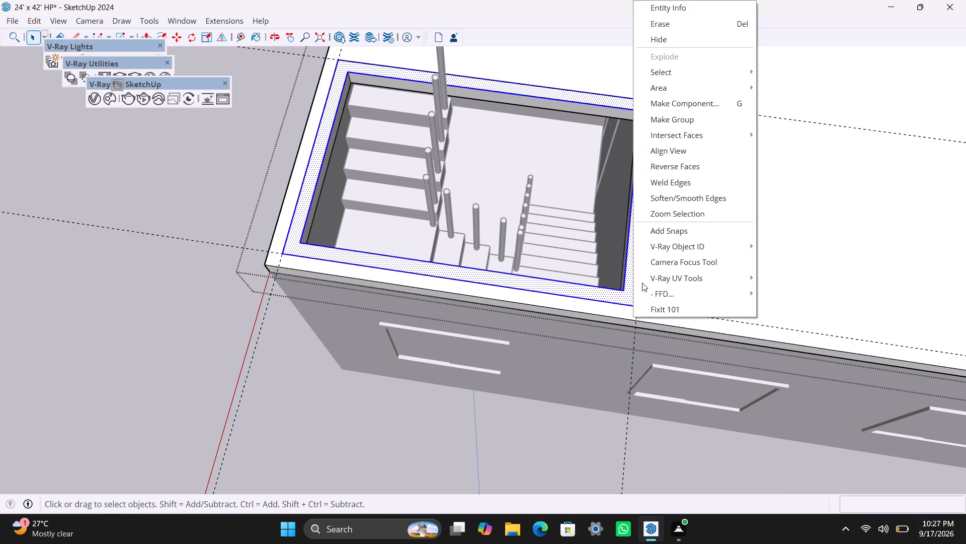
left_click_drag(702, 111, 700, 120)
Inside the new group, pull the border face up 10' to form the stair enclosure walls, and leave the group.
triple_click(632, 256)
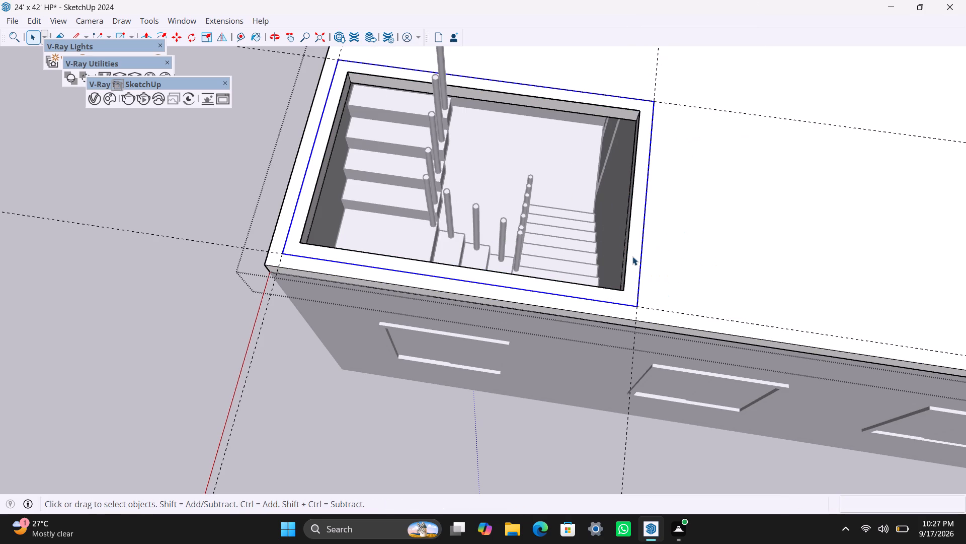
key("p")
left_click(633, 257)
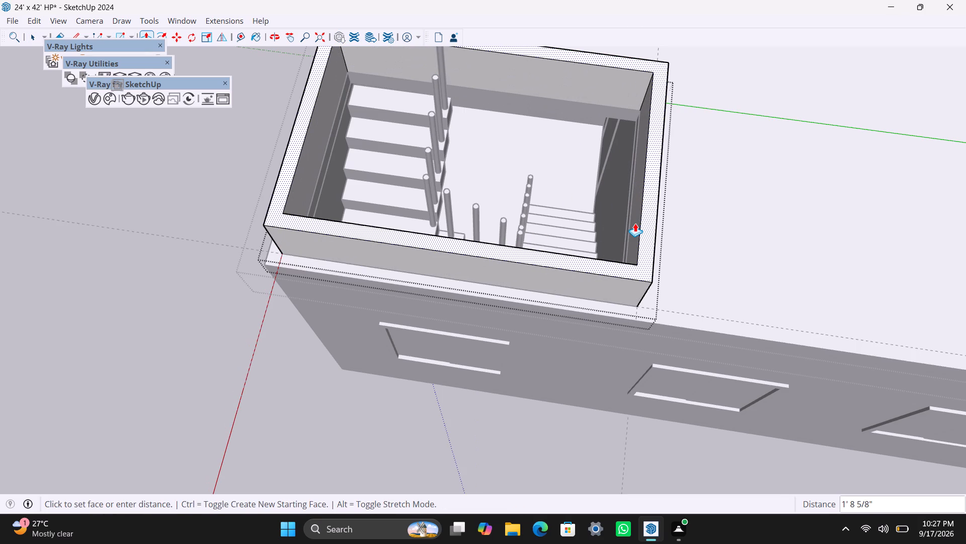
type("10'")
key("Return")
key("space")
scroll(565, 285, "down", 14)
middle_click_drag(228, 297, 858, 212)
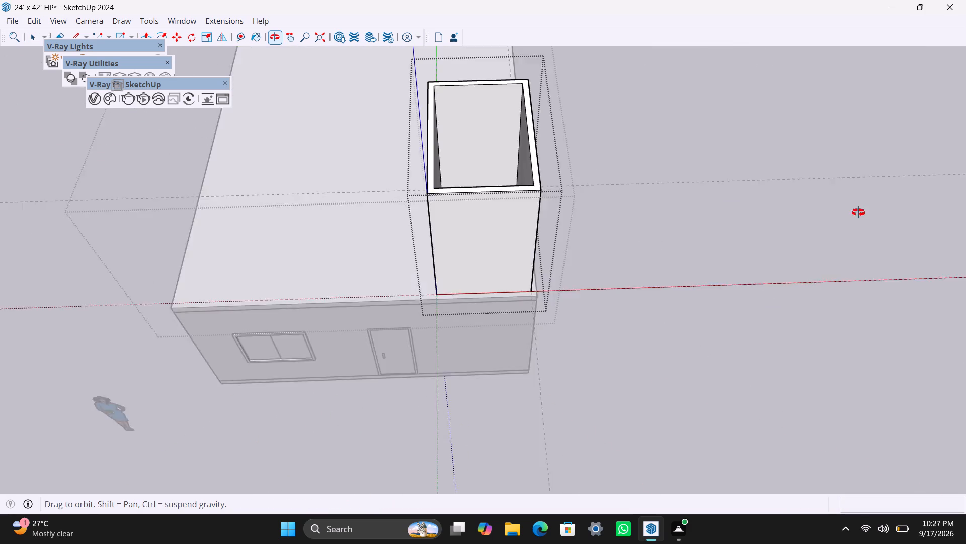
middle_click_drag(858, 212, 965, 157)
scroll(593, 251, "up", 2)
middle_click_drag(488, 298, 721, 300)
left_click(706, 250)
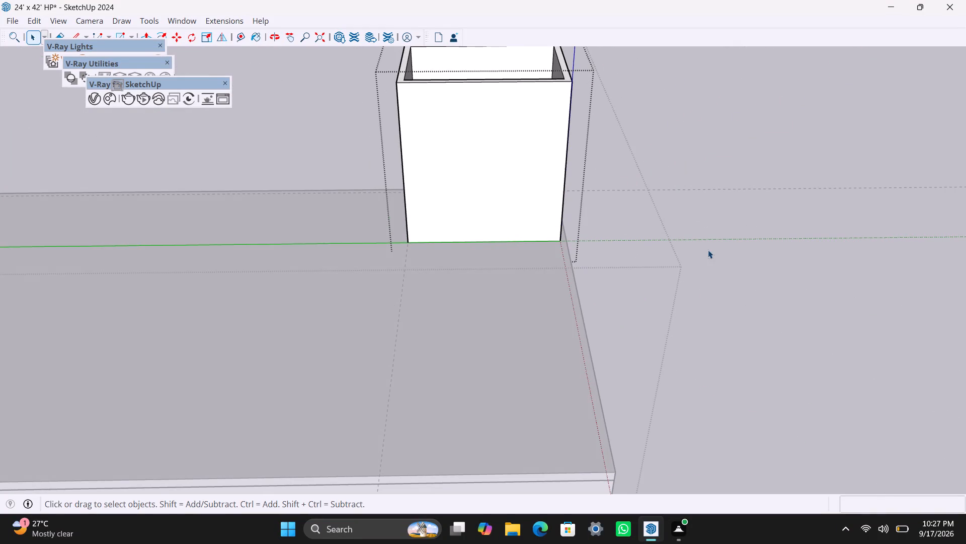
left_click(729, 179)
Draw a rectangle over the top of the stair enclosure between its opposite outer corners and group it.
scroll(628, 185, "down", 4)
middle_click_drag(465, 143, 435, 201)
key("r")
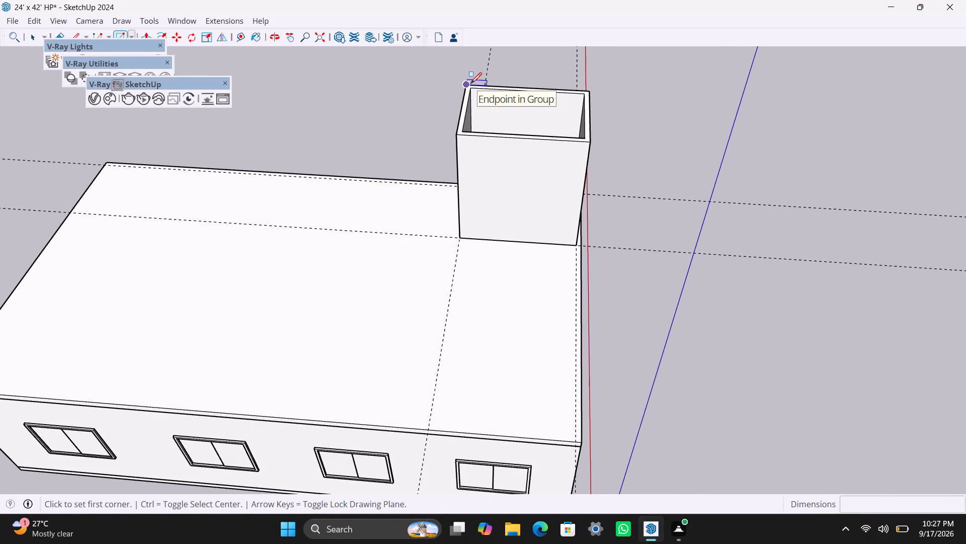
left_click_drag(470, 84, 472, 93)
left_click(592, 138)
key("space")
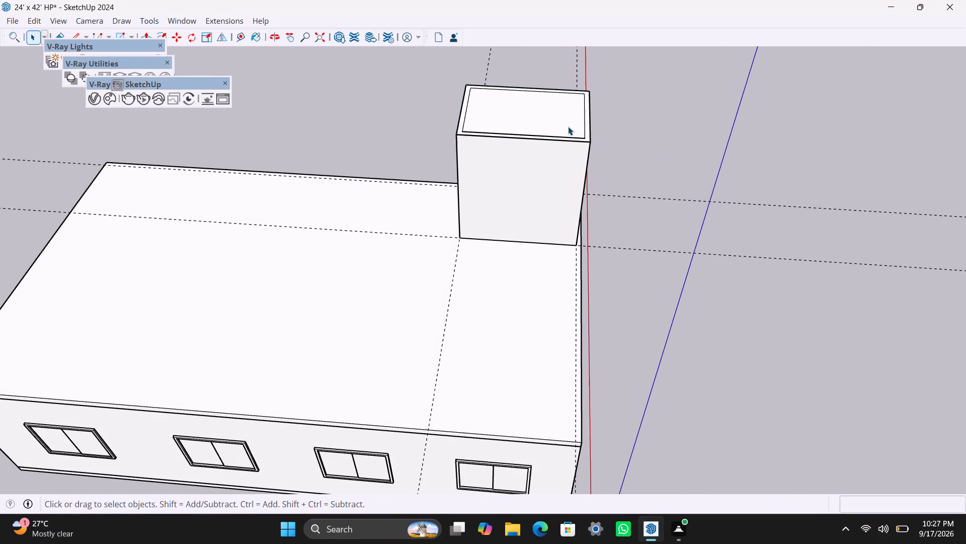
double_click(568, 125)
right_click(567, 126)
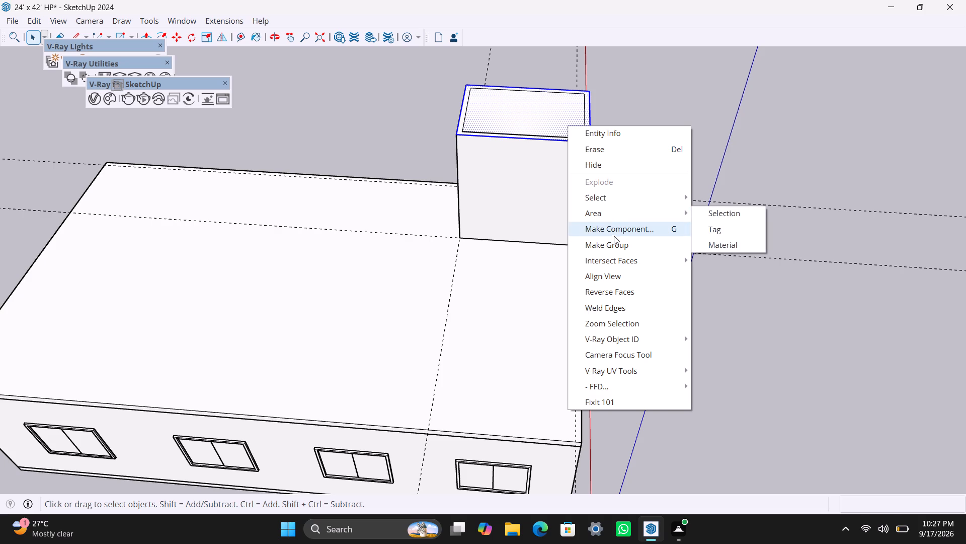
left_click(615, 241)
Inside the cover's group, pull its face up 6" to form the enclosure's roof slab.
triple_click(565, 113)
key("p")
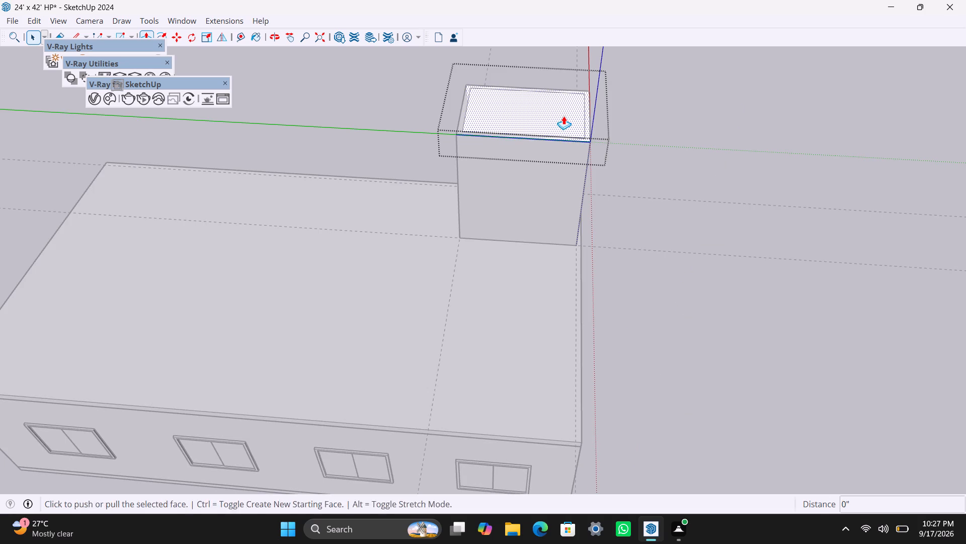
left_click(563, 116)
type("6\"")
key("Return")
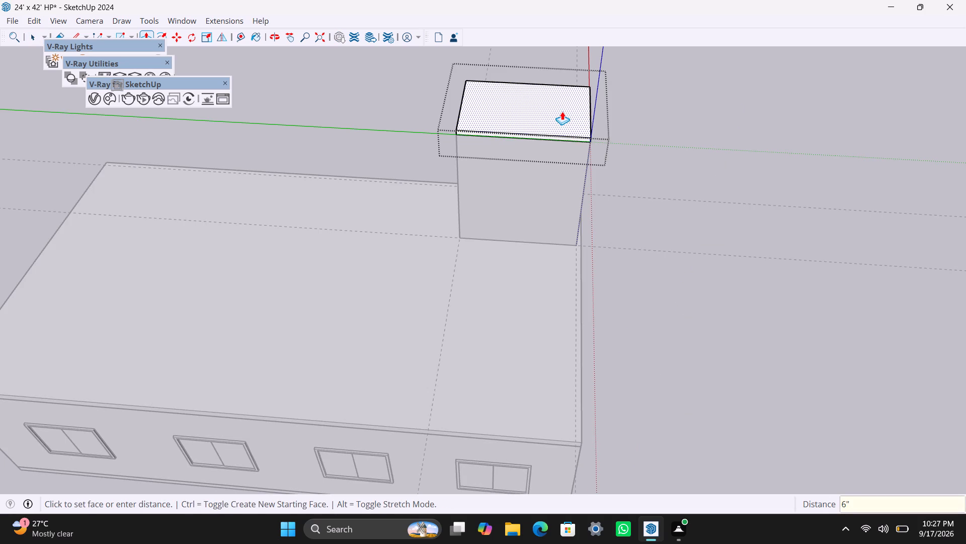
Inside the enclosure cover's group, pull the slab's edge face on the four-window side of the house out 3'.
key("space")
scroll(556, 152, "up", 5)
left_click(562, 129)
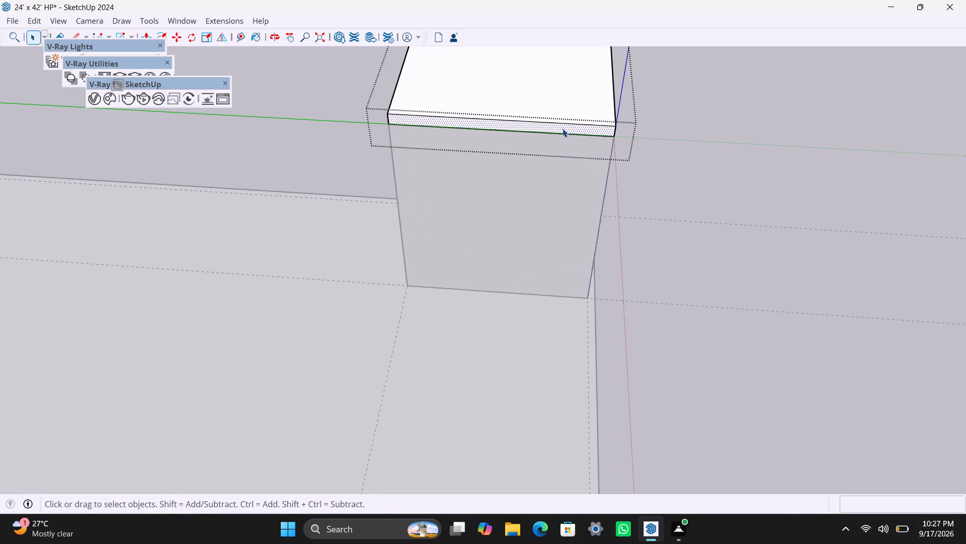
key("p")
left_click_drag(562, 128, 566, 186)
type("3'")
key("Return")
Pull the cover slab's edge face above the house's door side out 3'.
scroll(578, 212, "down", 4)
middle_click_drag(629, 245, 297, 217)
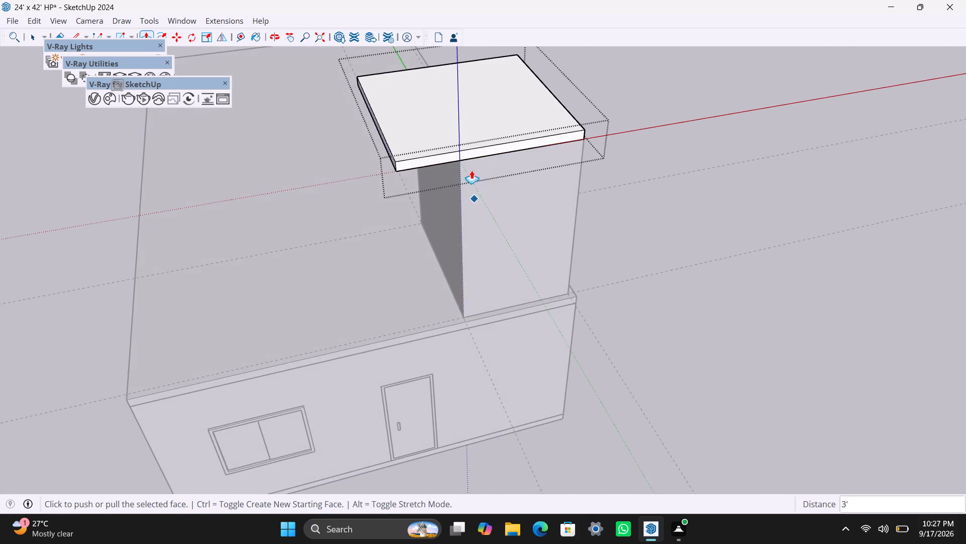
scroll(473, 172, "up", 3)
key("space")
left_click(449, 155)
key("p")
left_click_drag(449, 155, 459, 191)
type("3'")
key("Return")
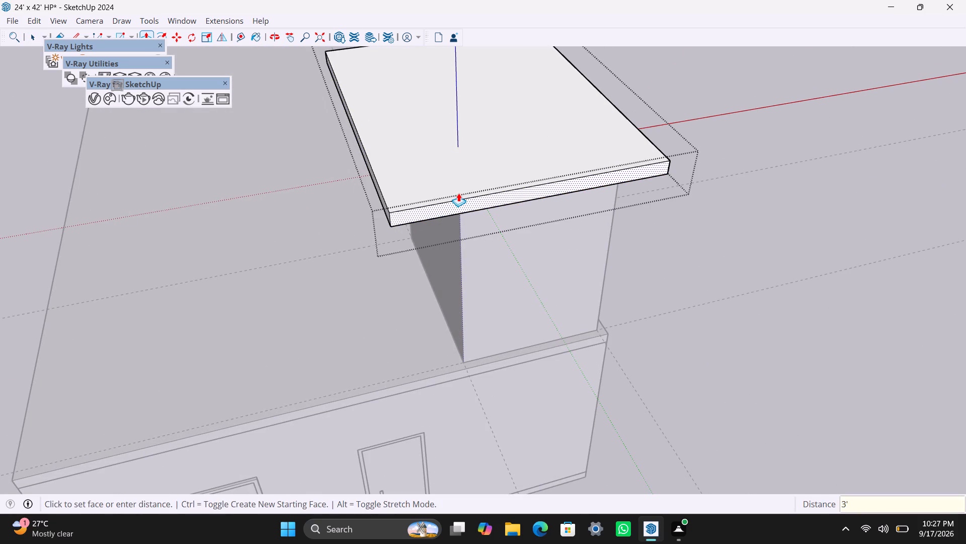
Pull the cover slab's edge face opposite the door side, over the main roof, out 3'.
key("space")
scroll(555, 261, "down", 6)
middle_click_drag(701, 264, 347, 193)
scroll(470, 157, "up", 5)
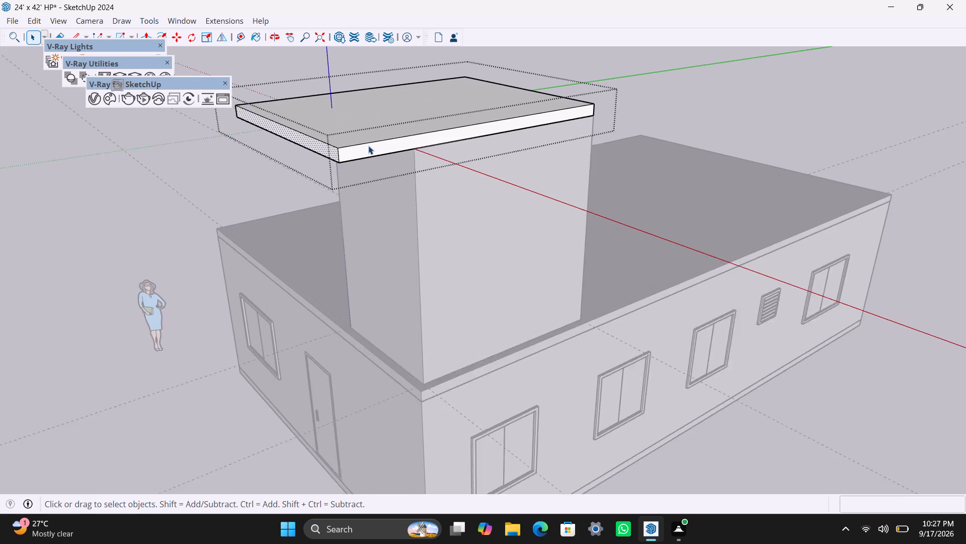
middle_click_drag(505, 219, 138, 196)
scroll(475, 114, "up", 2)
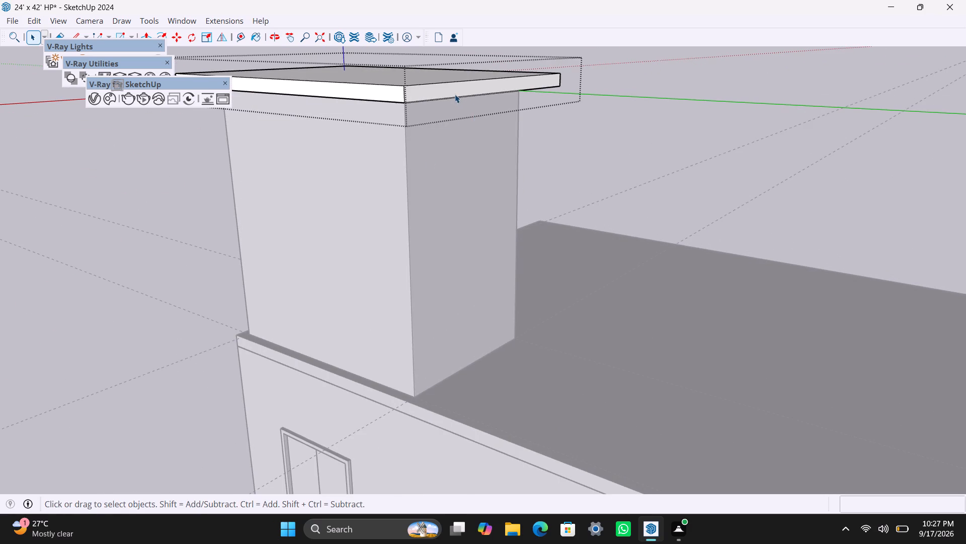
left_click(455, 94)
key("p")
left_click_drag(455, 89, 492, 110)
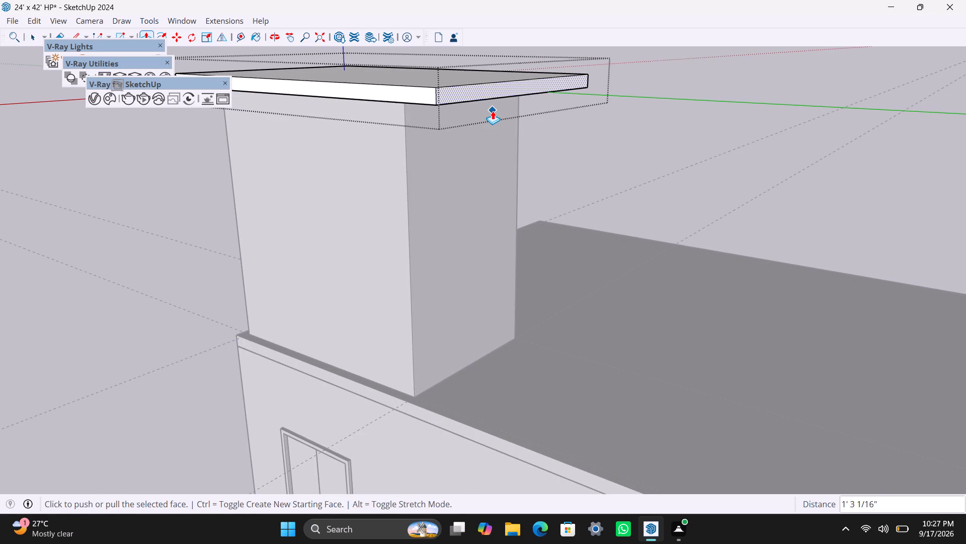
type("3'")
key("Return")
Extend the cover slab's edge face on the four-window side by another 7' across the main roof.
key("space")
scroll(445, 135, "down", 12)
middle_click_drag(286, 250, 337, 266)
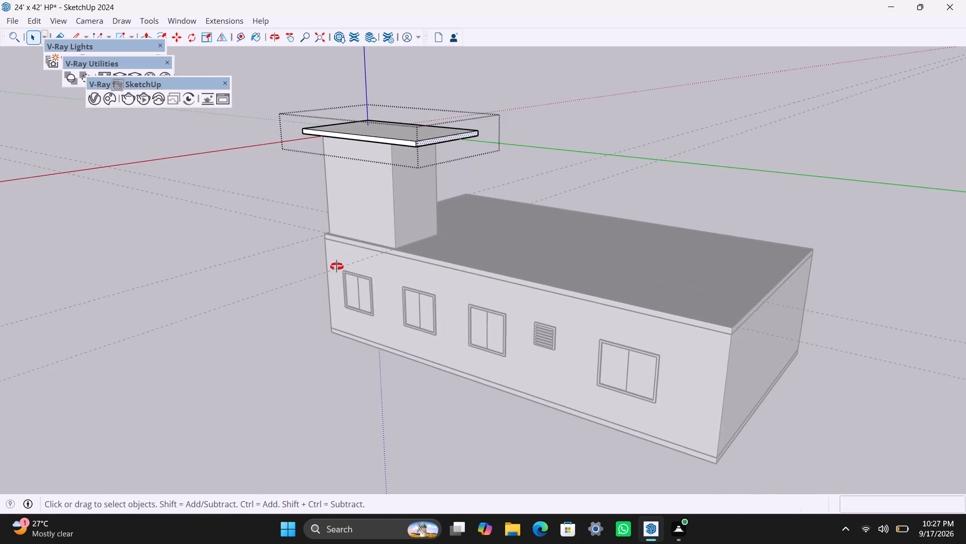
middle_click_drag(337, 266, 965, 213)
scroll(611, 245, "up", 3)
middle_click_drag(450, 266, 812, 285)
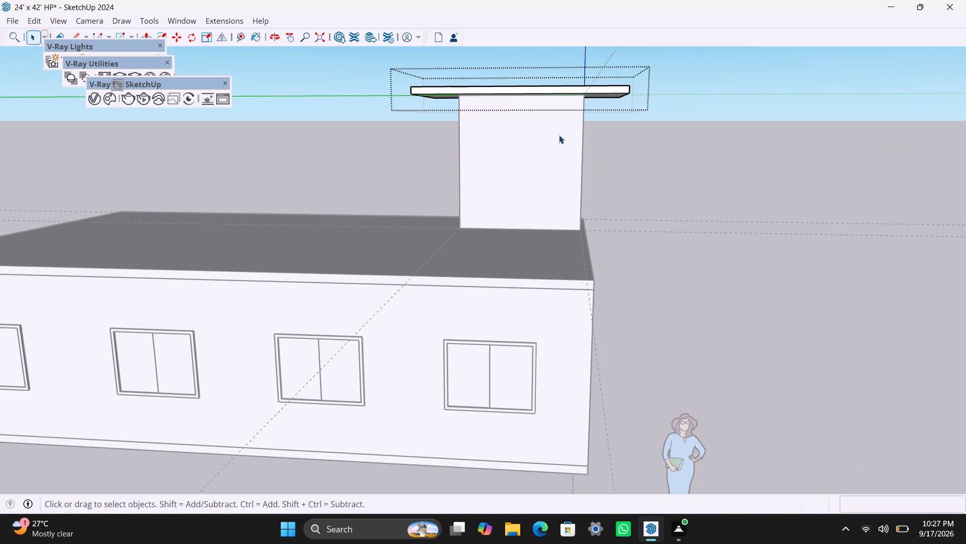
middle_click_drag(554, 168, 550, 255)
scroll(517, 155, "up", 5)
left_click(512, 108)
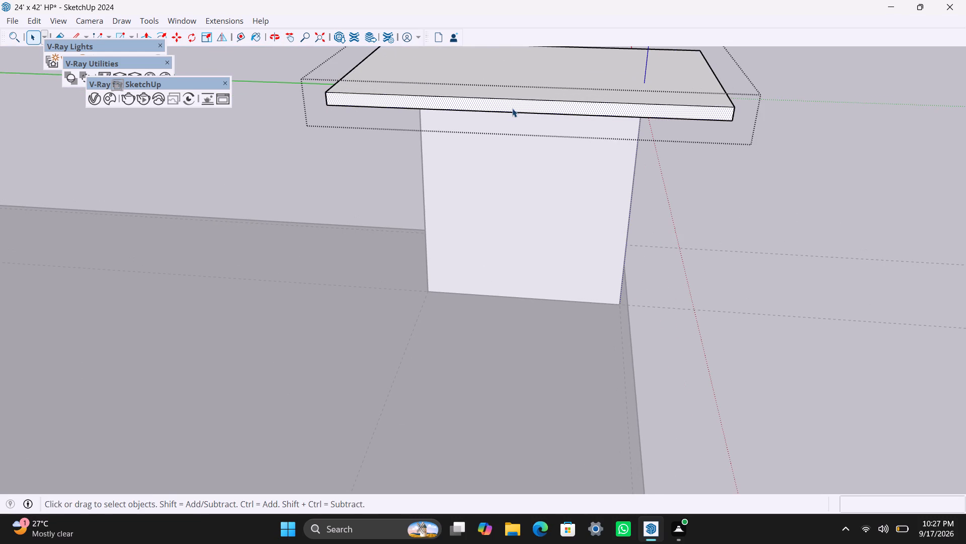
key("p")
left_click_drag(512, 108, 476, 216)
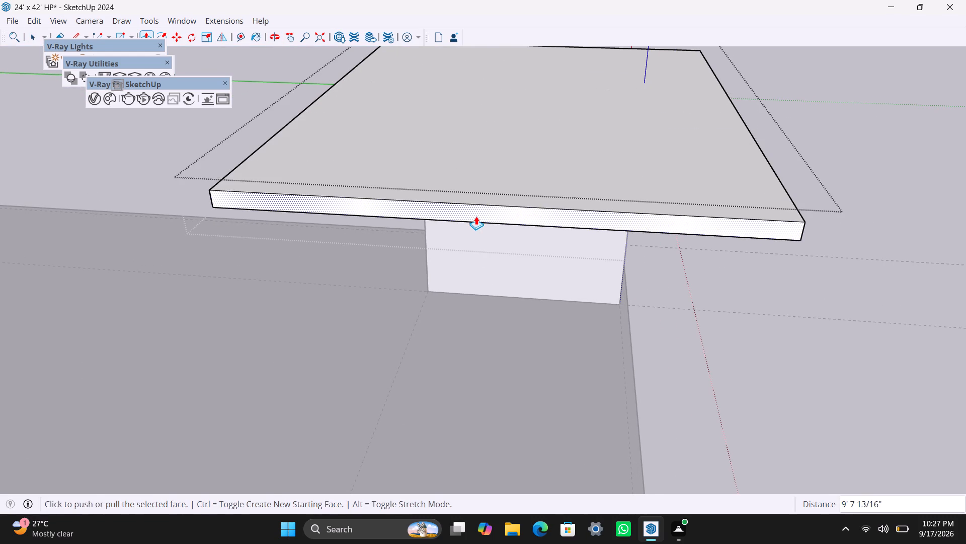
type("7'")
key("Return")
Pull the same edge face out until it lines up with the main roof's edge on the four-window side, and leave the group.
key("space")
scroll(549, 273, "down", 6)
middle_click_drag(569, 214, 520, 216)
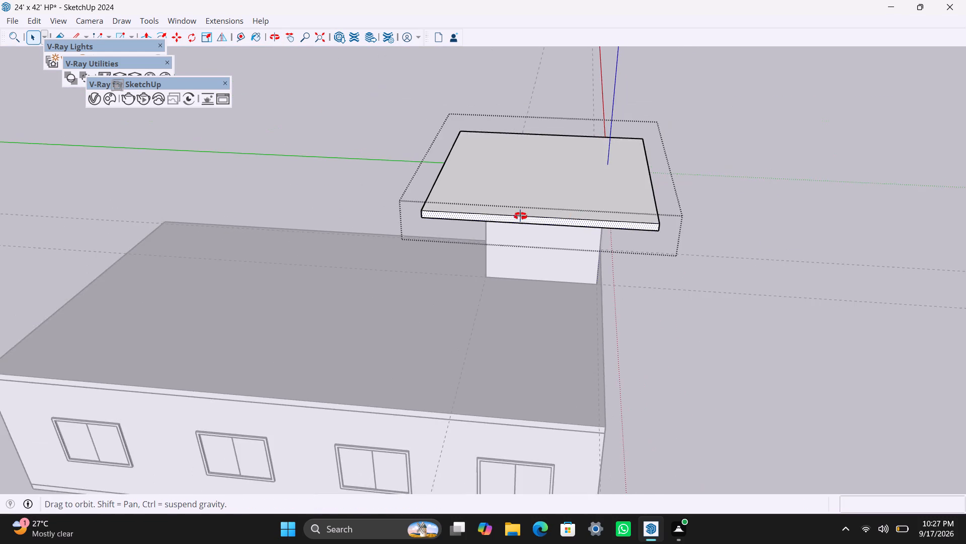
middle_click_drag(520, 216, 192, 98)
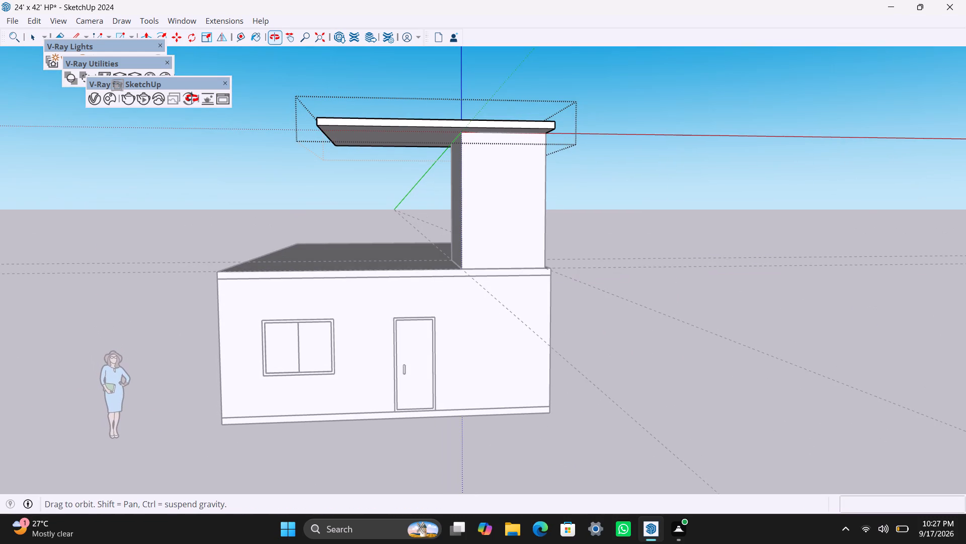
middle_click_drag(192, 98, 196, 98)
middle_click_drag(410, 154, 731, 166)
scroll(550, 134, "up", 2)
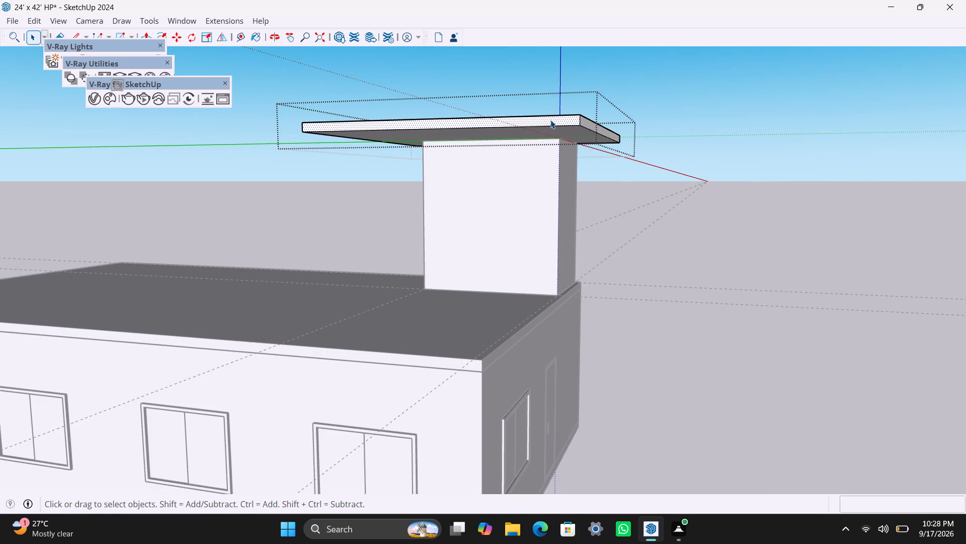
left_click(550, 120)
key("p")
left_click_drag(551, 119, 464, 355)
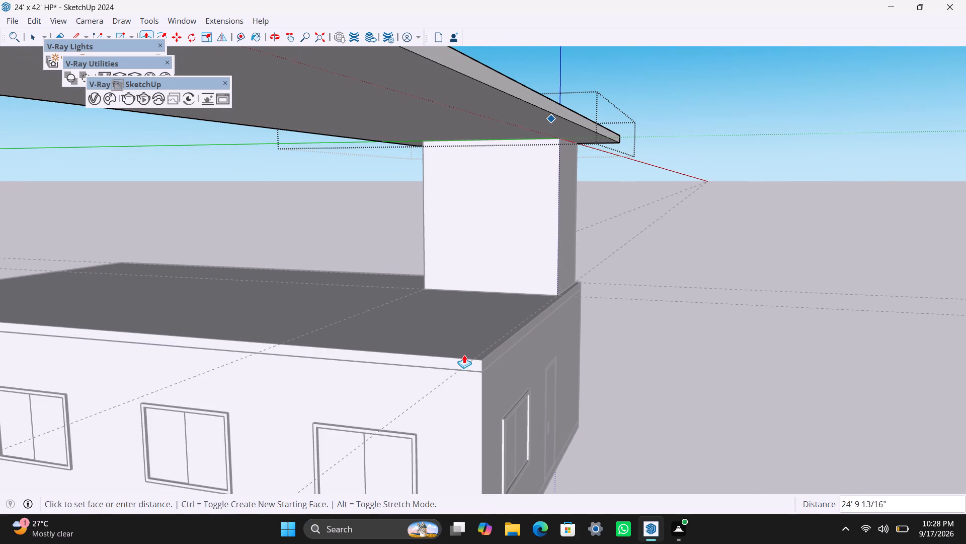
left_click_drag(464, 355, 468, 357)
key("space")
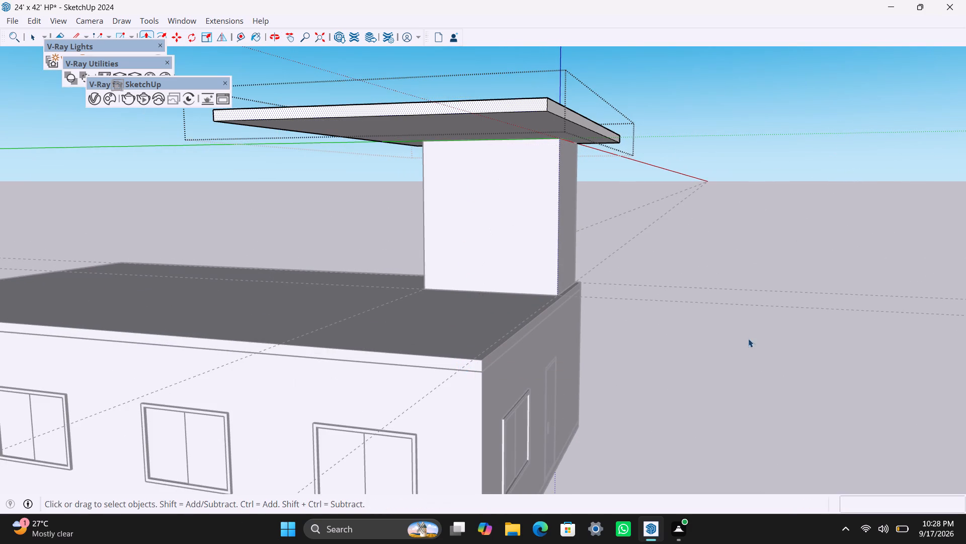
left_click_drag(773, 334, 766, 335)
Examine the extended cover slab over the house from the door side, the four-window side and above.
scroll(572, 264, "down", 4)
middle_click_drag(586, 292, 227, 282)
scroll(398, 264, "down", 3)
middle_click_drag(416, 288, 476, 302)
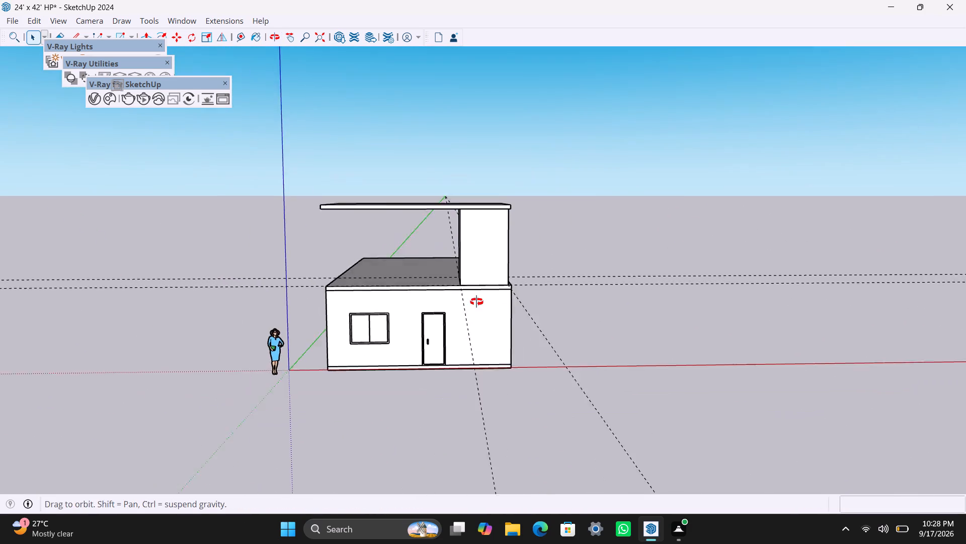
middle_click_drag(476, 302, 477, 302)
scroll(391, 232, "up", 2)
middle_click_drag(392, 236, 499, 228, "shift")
scroll(433, 200, "up", 2)
middle_click_drag(521, 242, 582, 290)
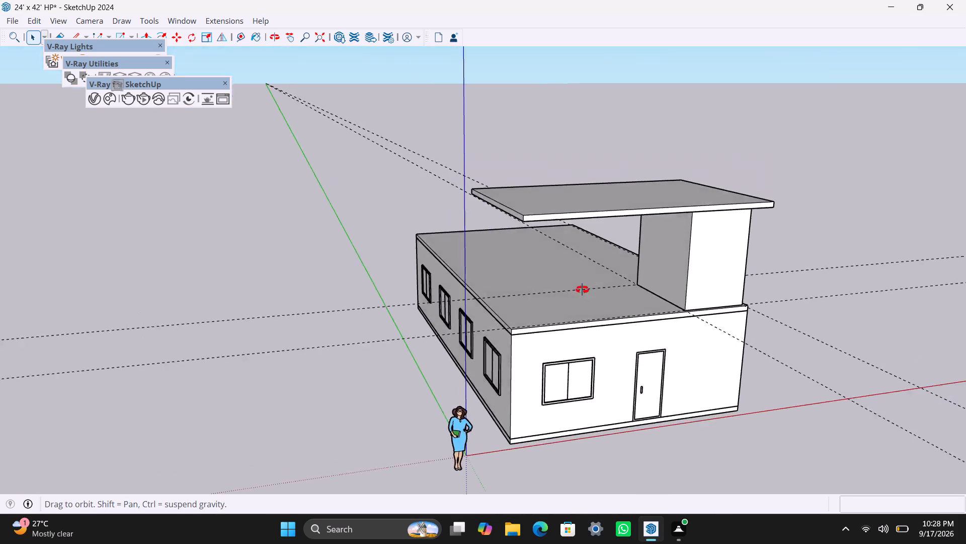
middle_click_drag(582, 290, 460, 342)
scroll(562, 213, "up", 1)
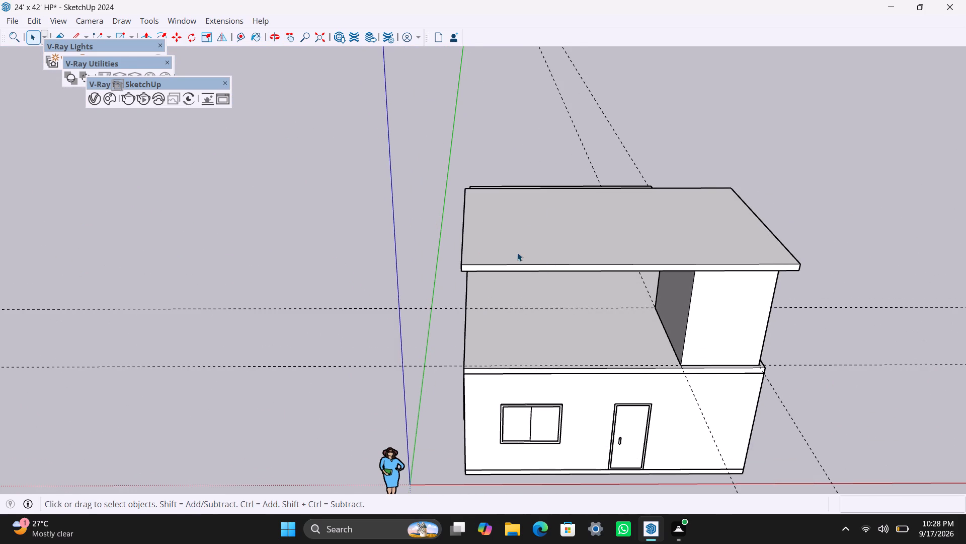
Open the extended cover slab's group and select its top face.
triple_click(506, 237)
middle_click_drag(508, 241, 481, 363)
scroll(492, 306, "up", 2)
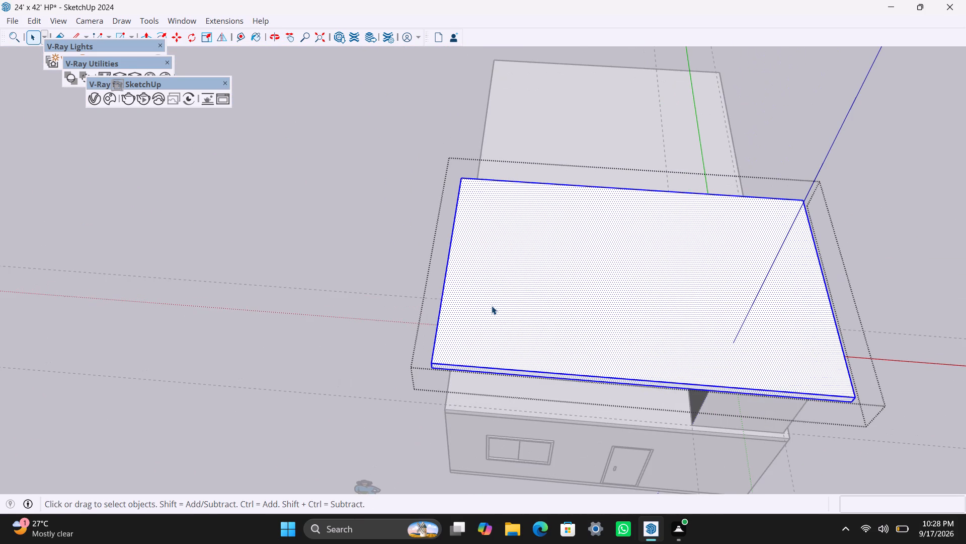
left_click(490, 295)
key("r")
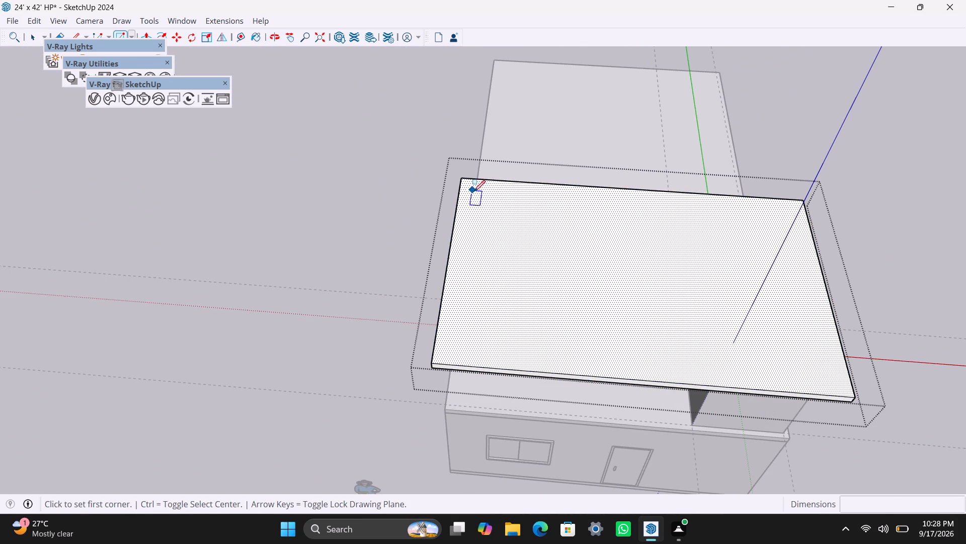
key("space")
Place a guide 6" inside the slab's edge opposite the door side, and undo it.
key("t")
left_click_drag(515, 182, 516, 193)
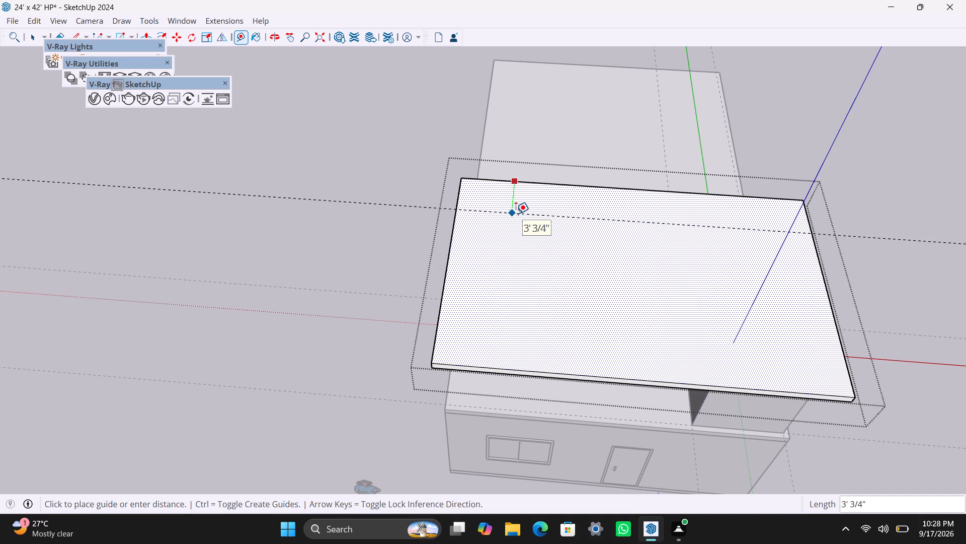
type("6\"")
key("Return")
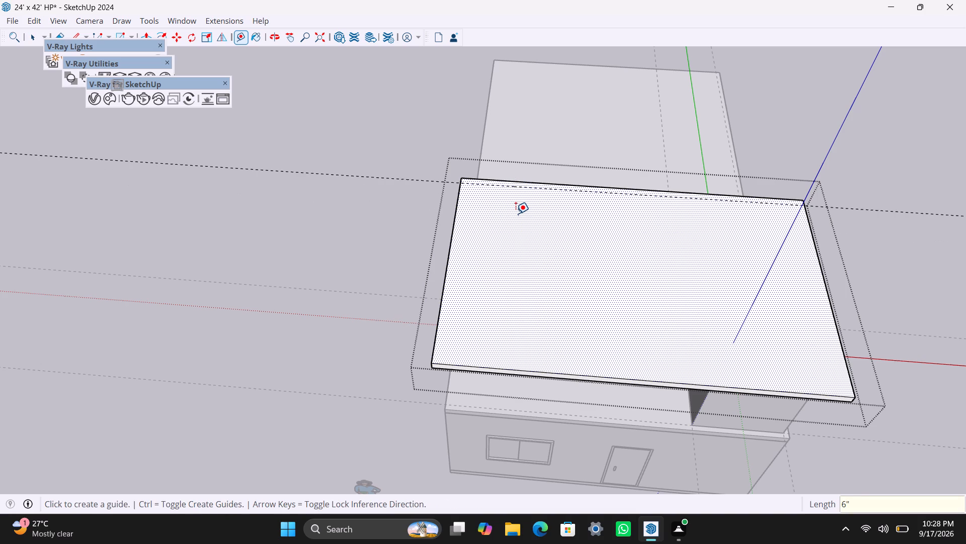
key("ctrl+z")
Place guides on the slab's top 1' inside the edges opposite the door, on the four-window side and on the door side.
left_click_drag(531, 181, 531, 194)
type("1'")
key("Return")
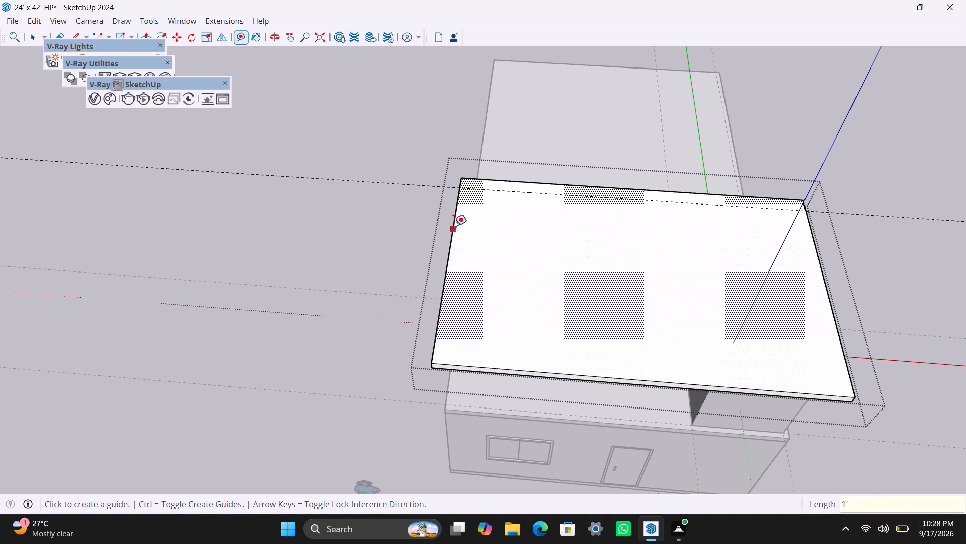
left_click_drag(455, 225, 463, 235)
type("1'")
key("Return")
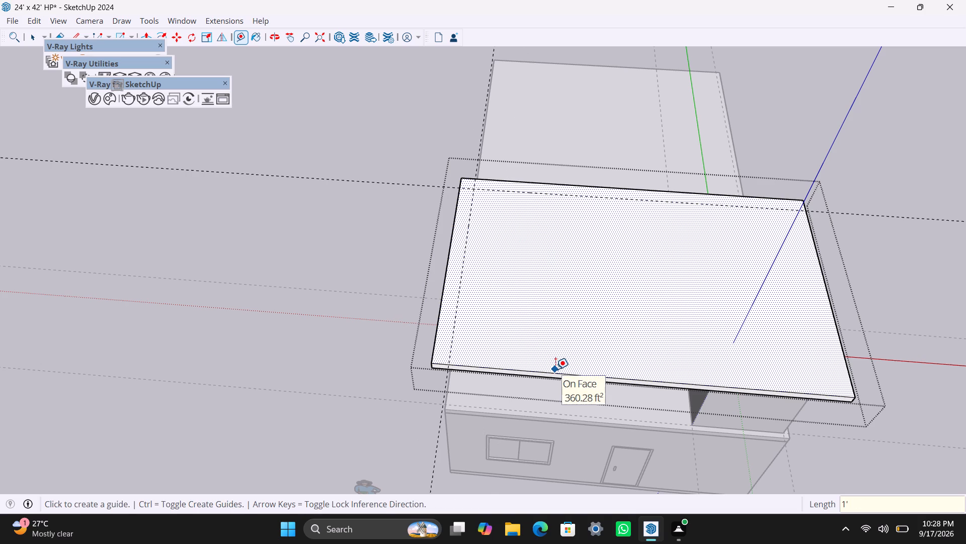
left_click(556, 370)
type("1'")
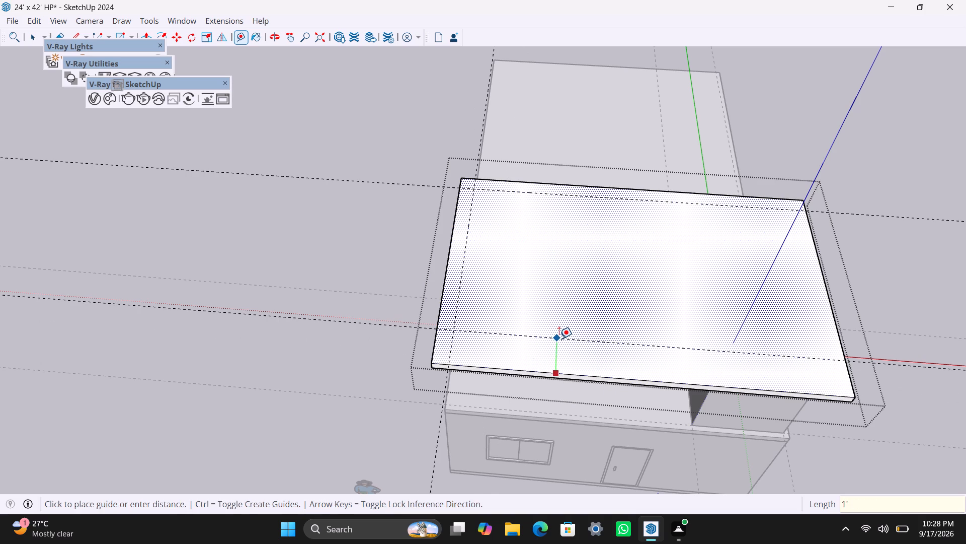
key("Return")
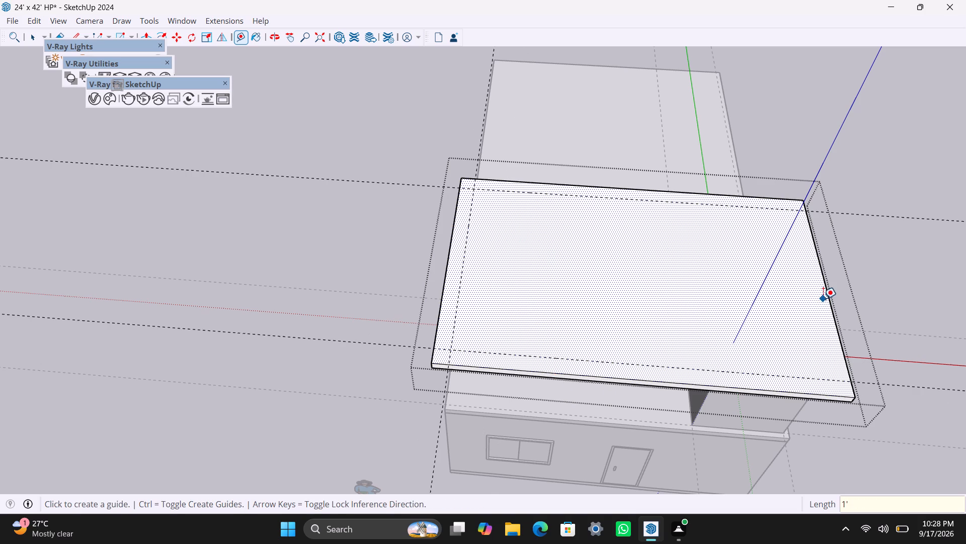
Place a guide across the slab in line with the enclosure's inner side wall, and another 1' from it towards the four-window side.
left_click_drag(827, 290, 819, 291)
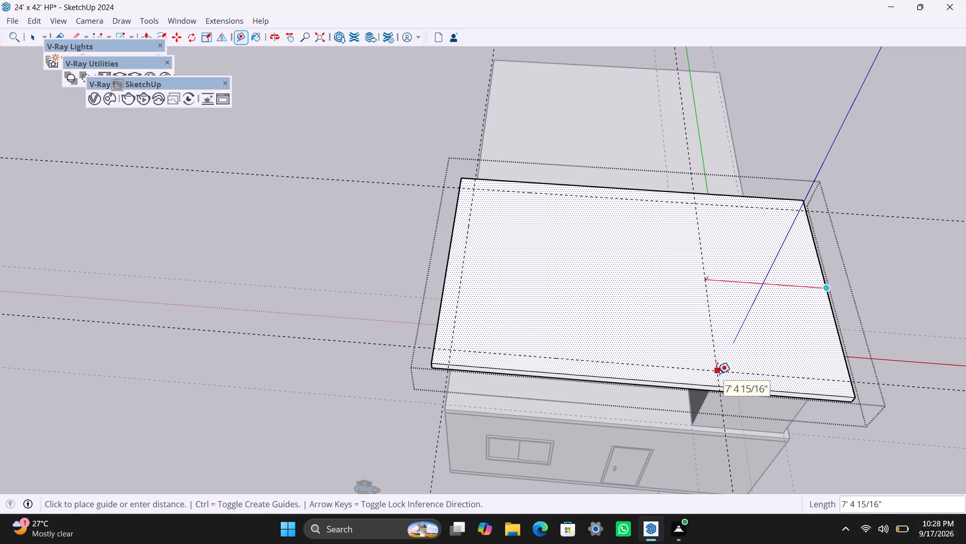
scroll(717, 374, "up", 2)
middle_click_drag(716, 373, 715, 257)
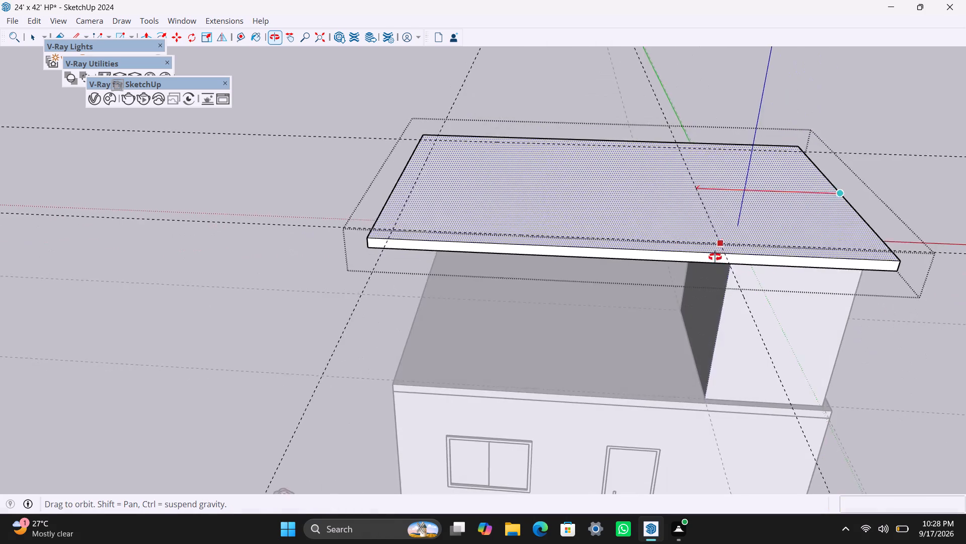
middle_click_drag(715, 257, 715, 237)
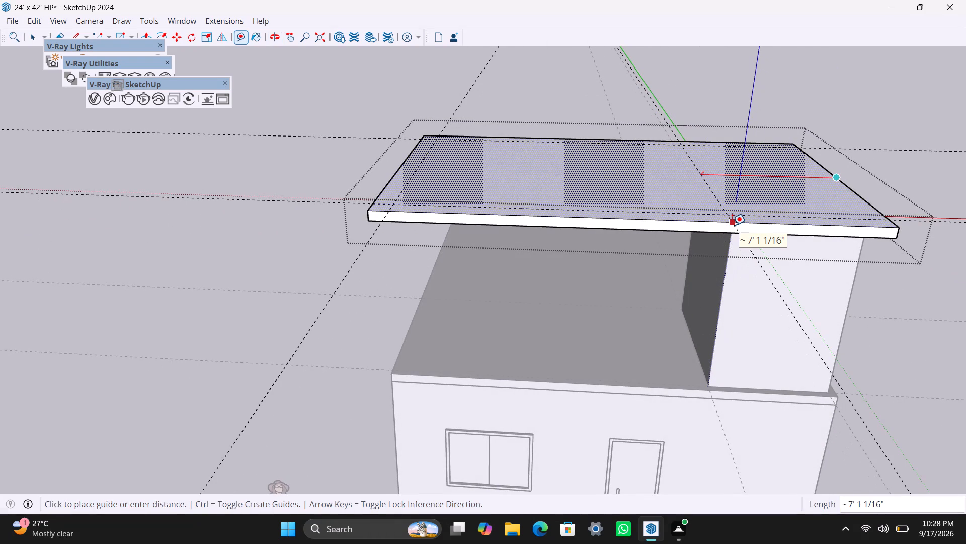
left_click(732, 224)
left_click_drag(719, 197, 706, 199)
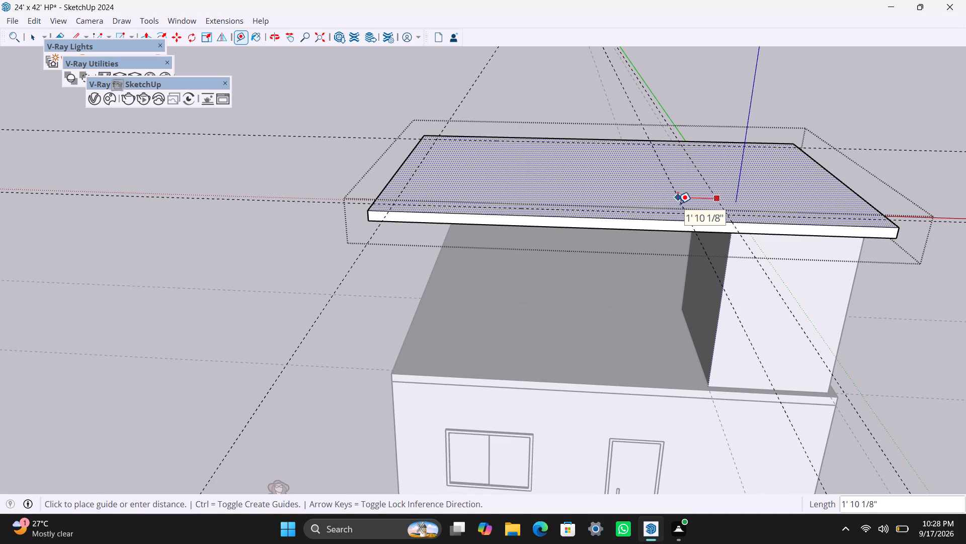
type("1'")
key("Return")
key("space")
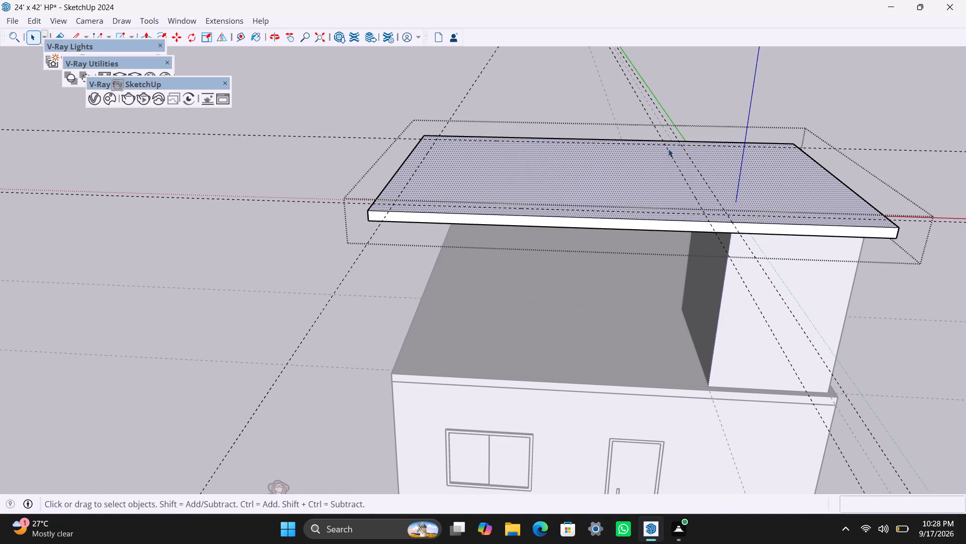
Delete the guide in line with the enclosure wall, keeping the one offset 1' from it.
middle_click_drag(674, 171, 646, 321)
scroll(695, 292, "up", 2)
left_click(707, 277)
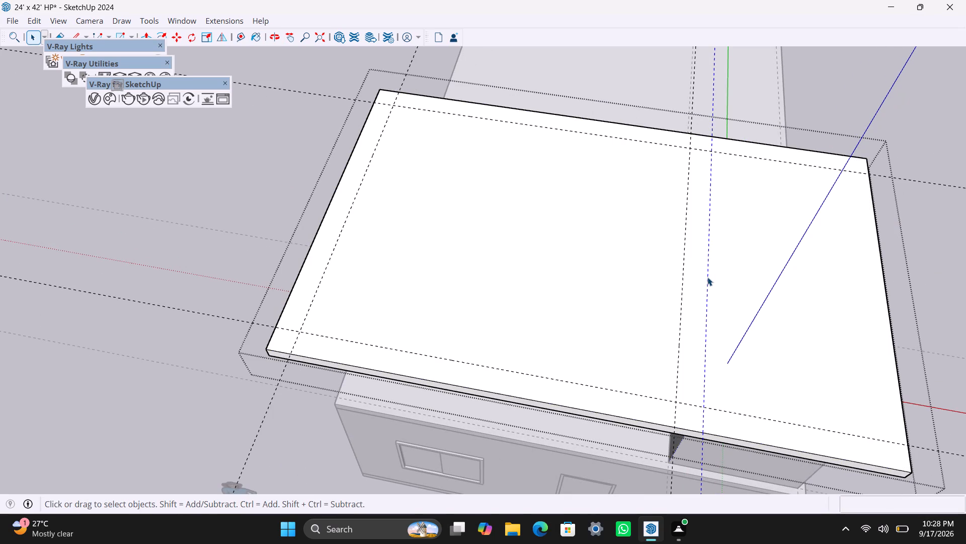
key("Delete")
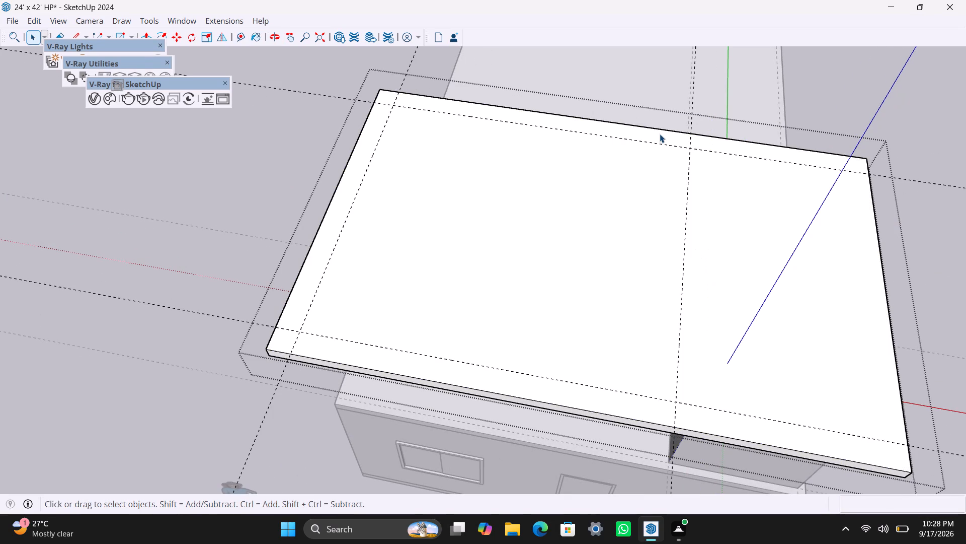
Save the model.
key("ctrl+s")
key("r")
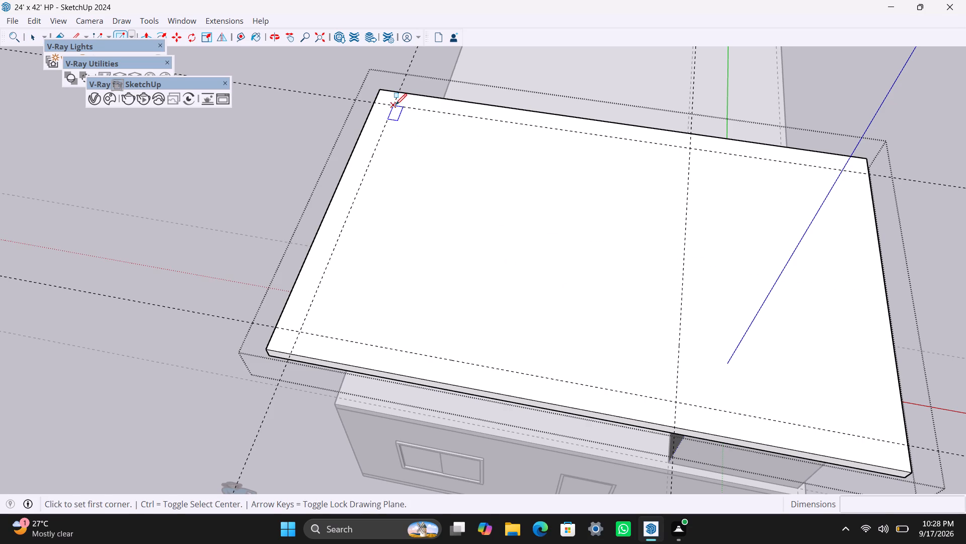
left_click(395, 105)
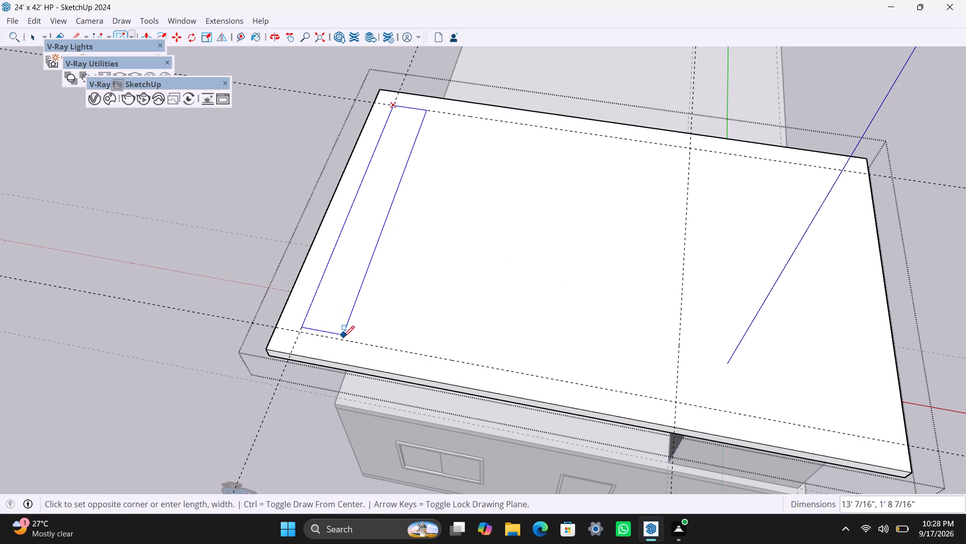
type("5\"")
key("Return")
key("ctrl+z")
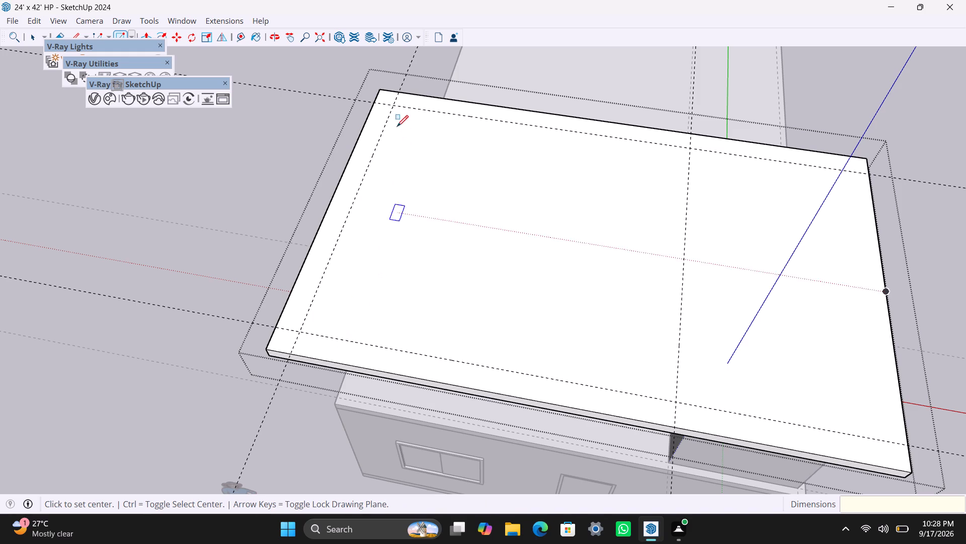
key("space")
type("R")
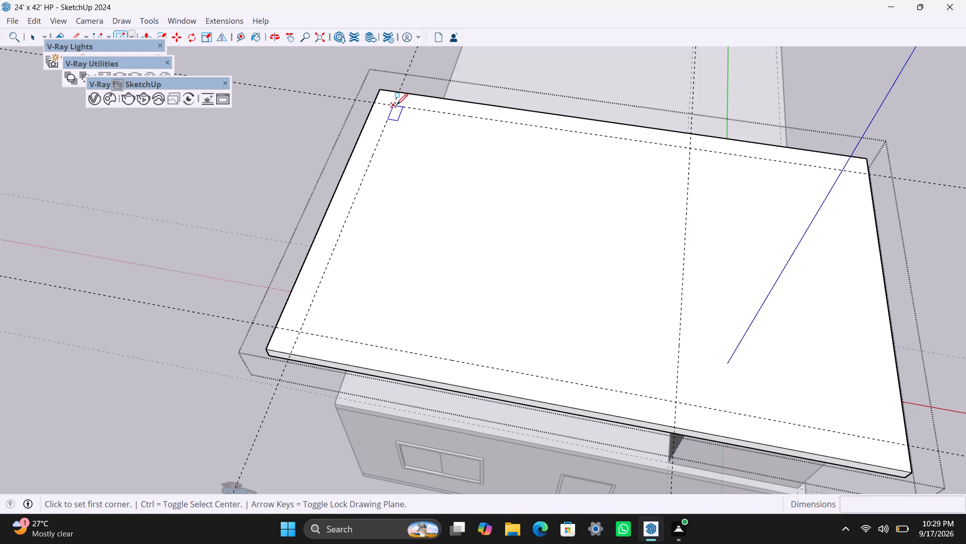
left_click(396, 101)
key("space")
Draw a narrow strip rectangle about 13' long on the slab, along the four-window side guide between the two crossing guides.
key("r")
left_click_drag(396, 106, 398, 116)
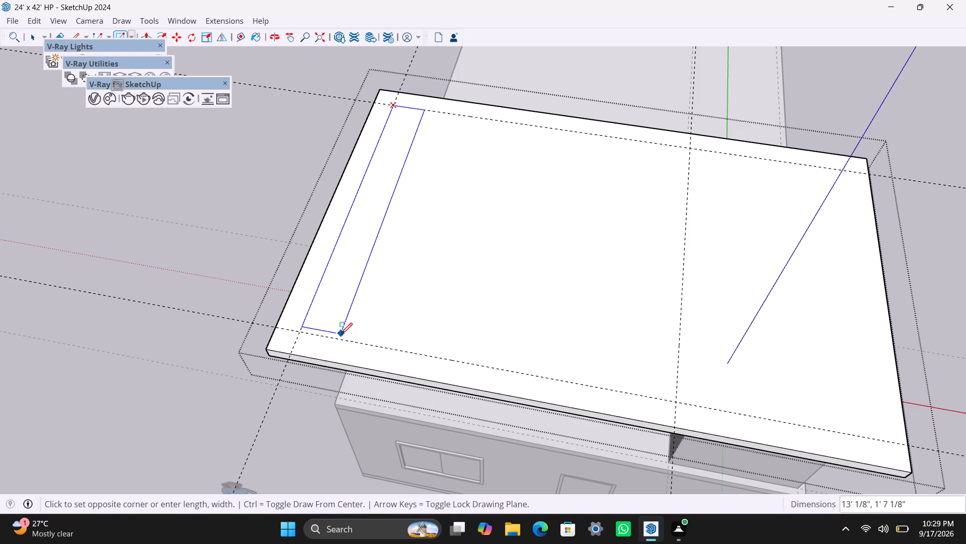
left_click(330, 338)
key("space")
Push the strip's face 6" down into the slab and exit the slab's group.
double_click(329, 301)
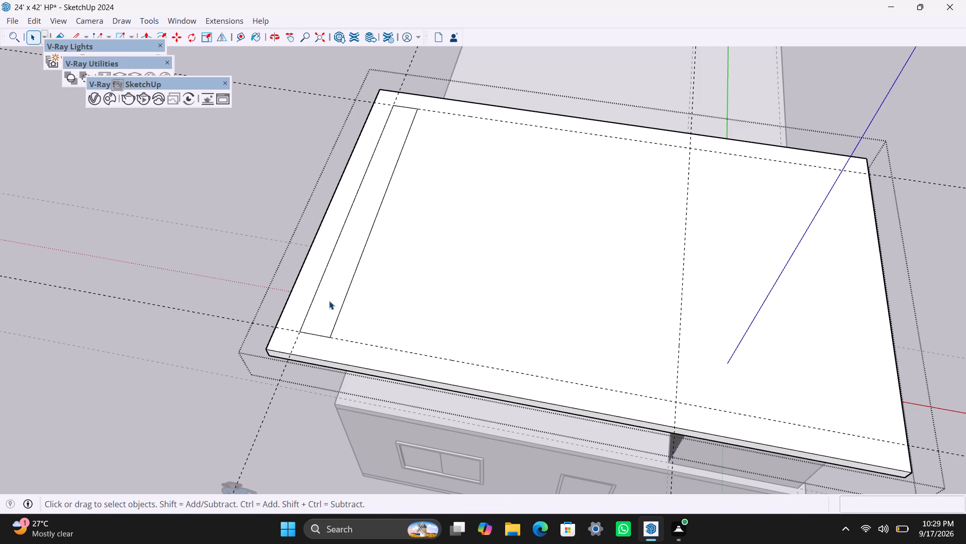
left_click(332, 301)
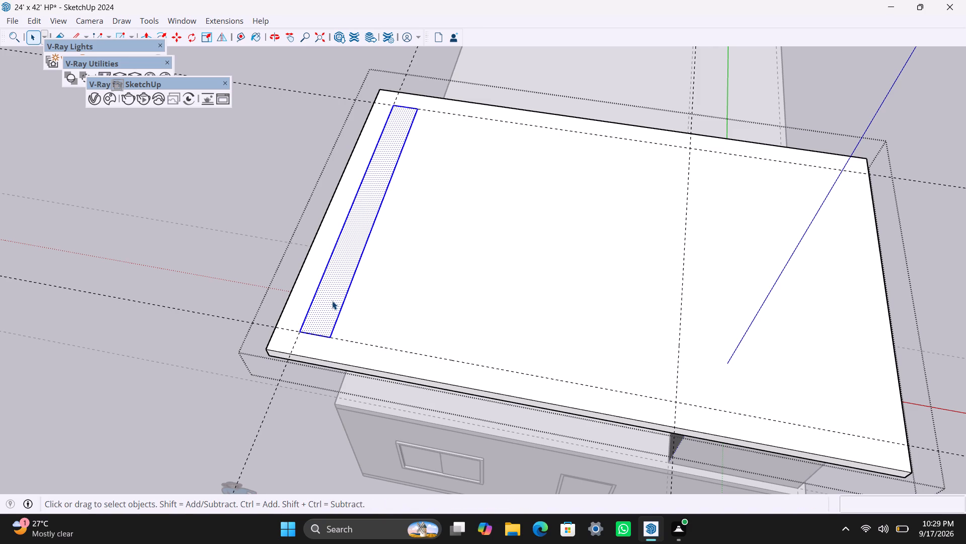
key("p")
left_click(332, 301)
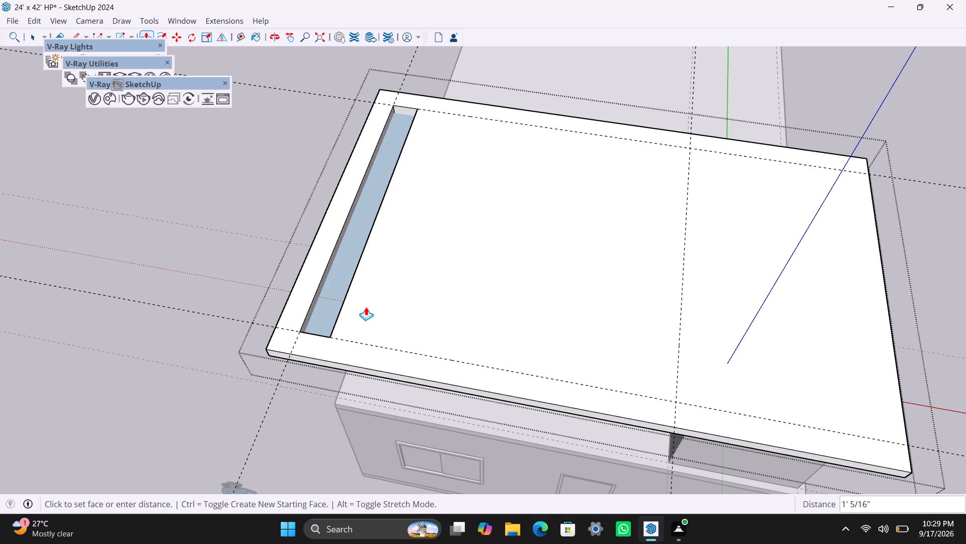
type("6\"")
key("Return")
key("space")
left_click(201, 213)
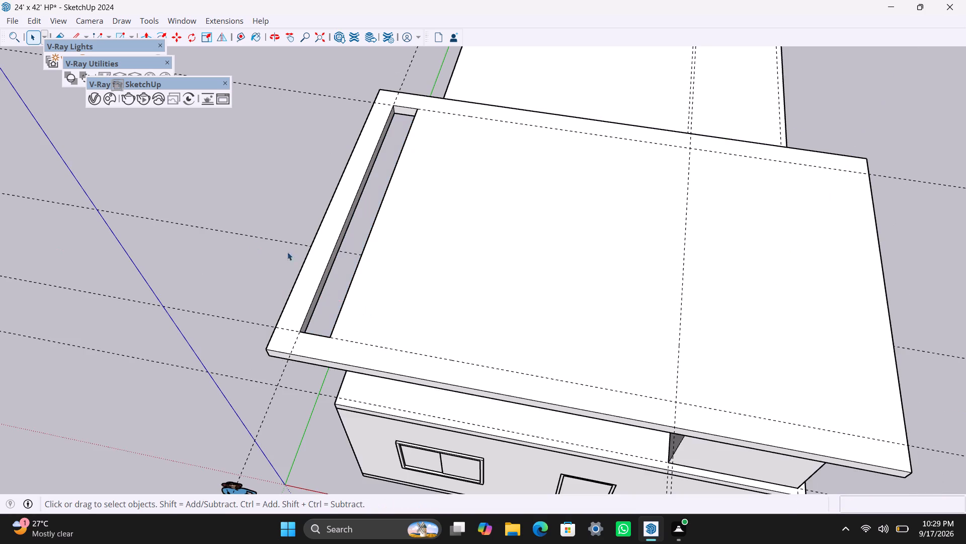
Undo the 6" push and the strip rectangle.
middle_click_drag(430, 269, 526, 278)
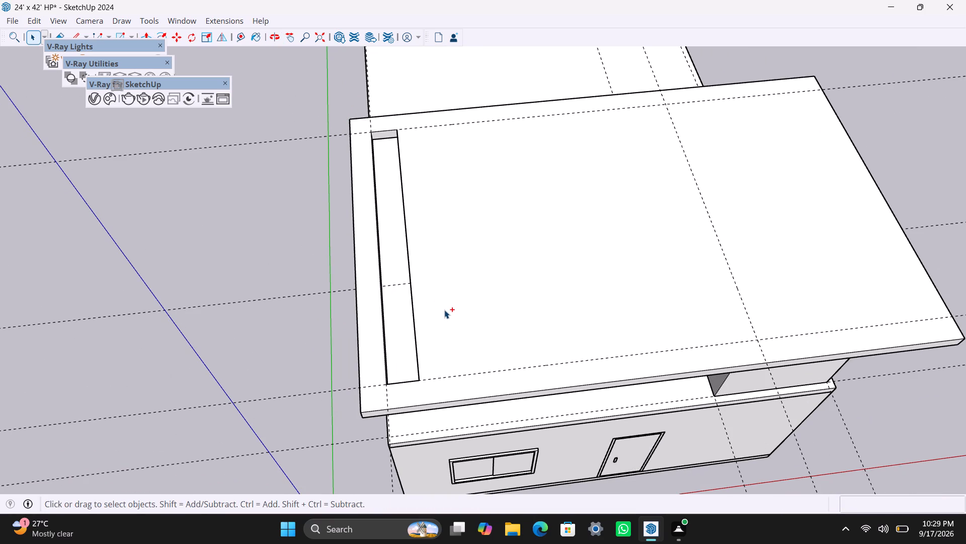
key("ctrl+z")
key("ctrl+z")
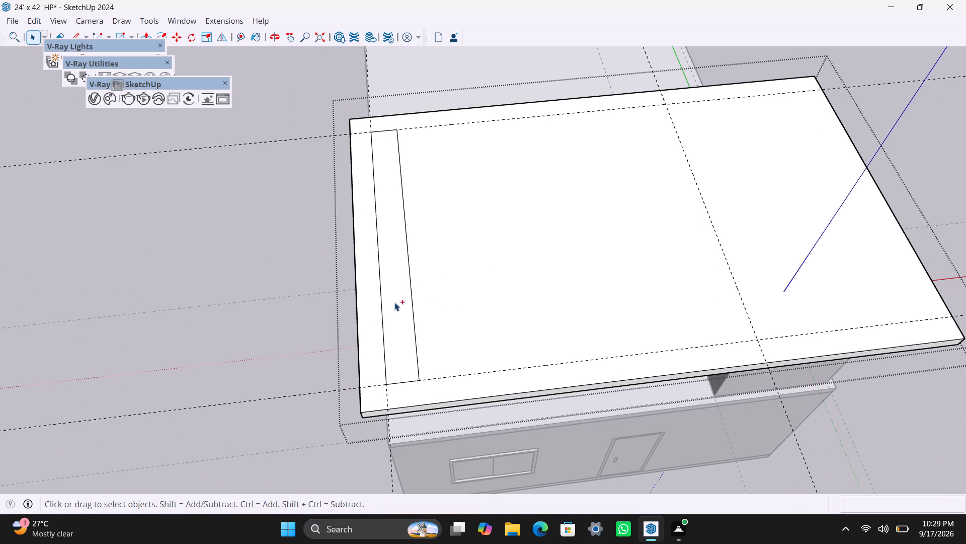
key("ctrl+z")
Draw a narrower strip rectangle along the four-window side guide, spanning between the crossing guides, and make it a group.
key("r")
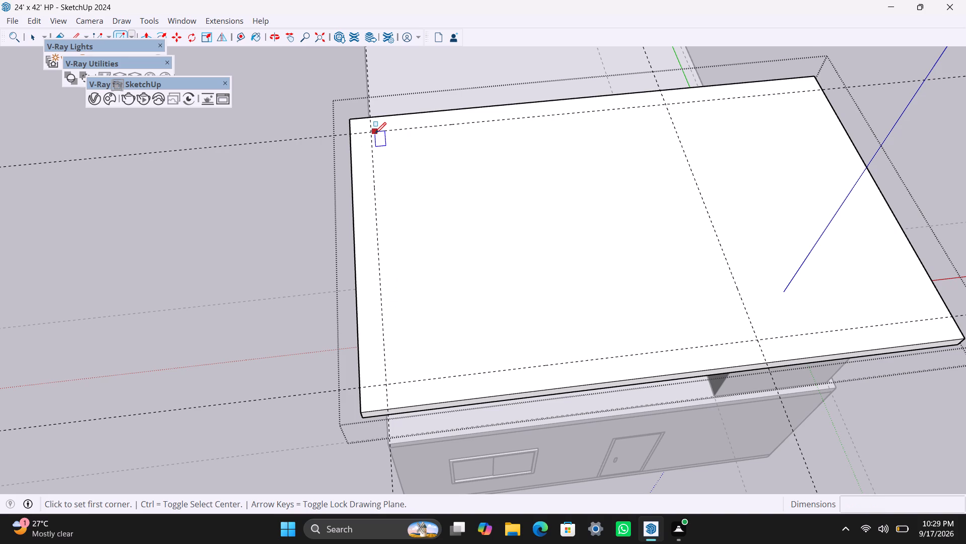
left_click_drag(374, 131, 374, 153)
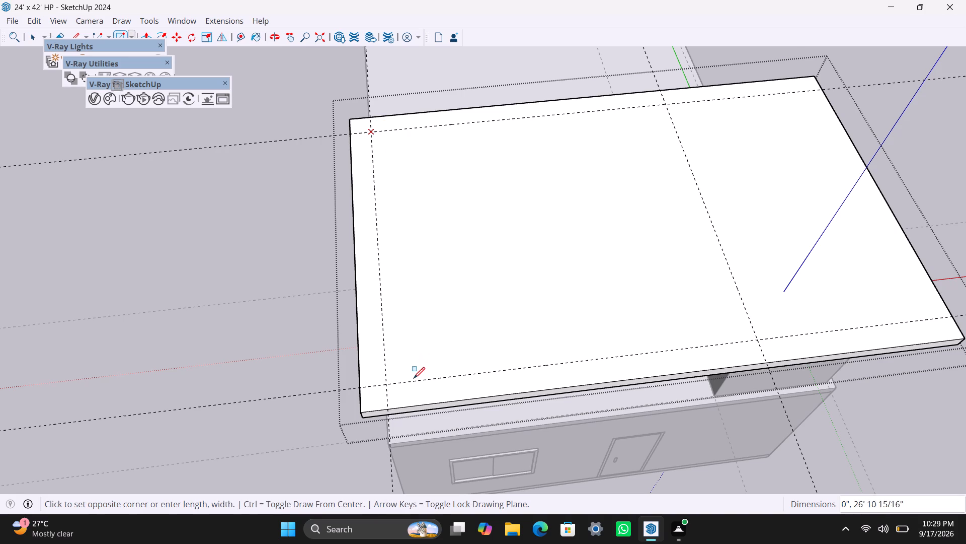
left_click(409, 379)
key("space")
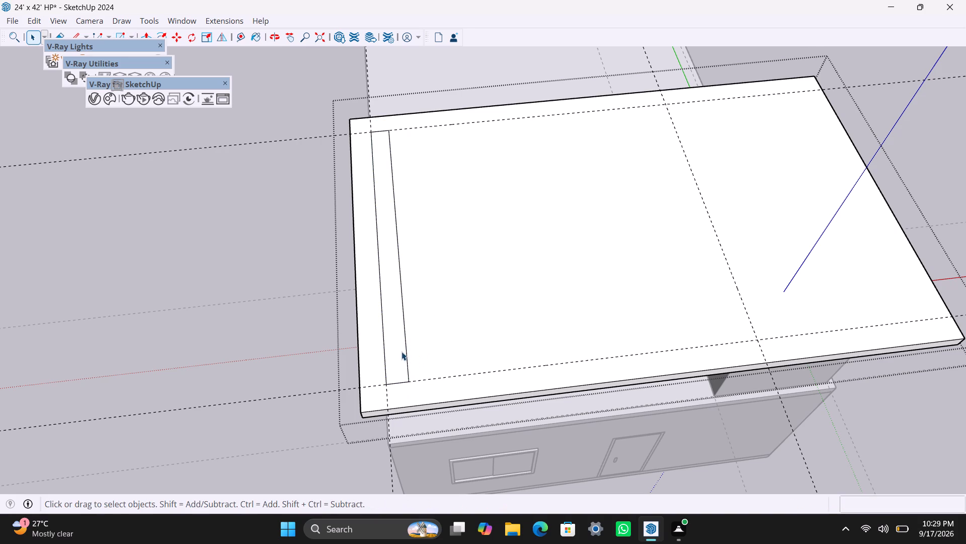
double_click(397, 346)
right_click(397, 345)
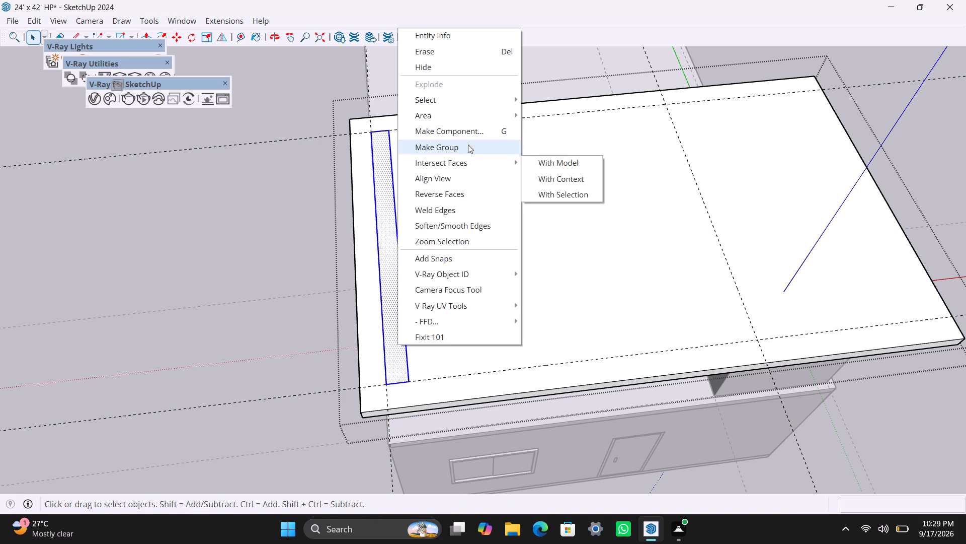
left_click(468, 145)
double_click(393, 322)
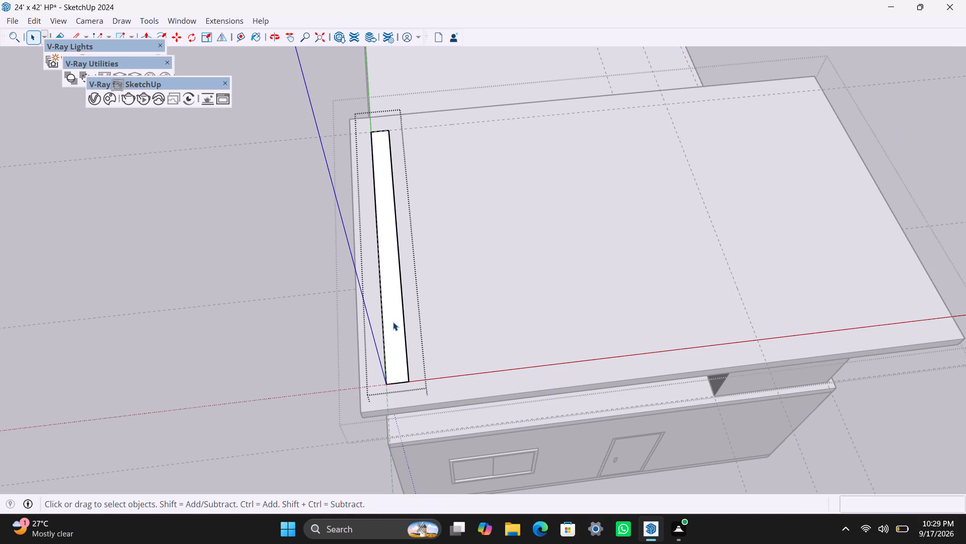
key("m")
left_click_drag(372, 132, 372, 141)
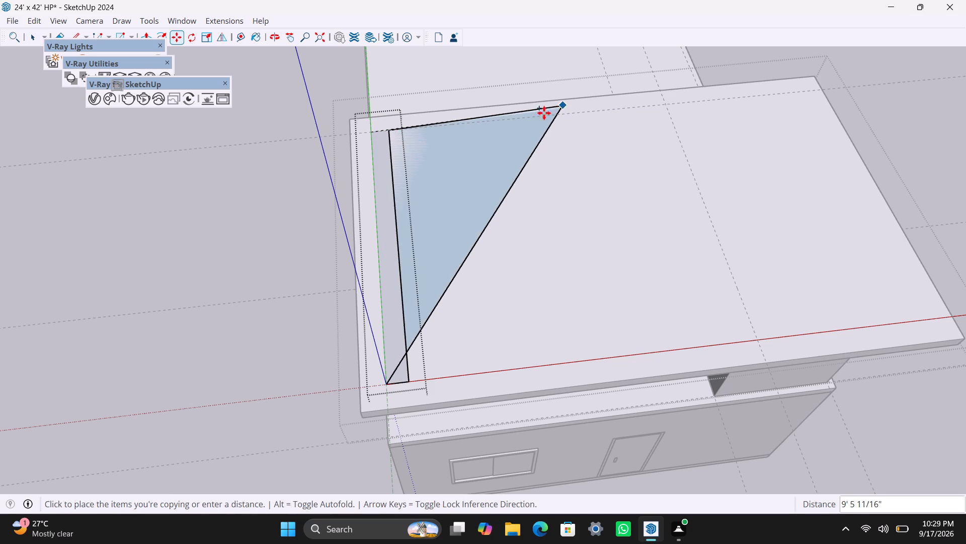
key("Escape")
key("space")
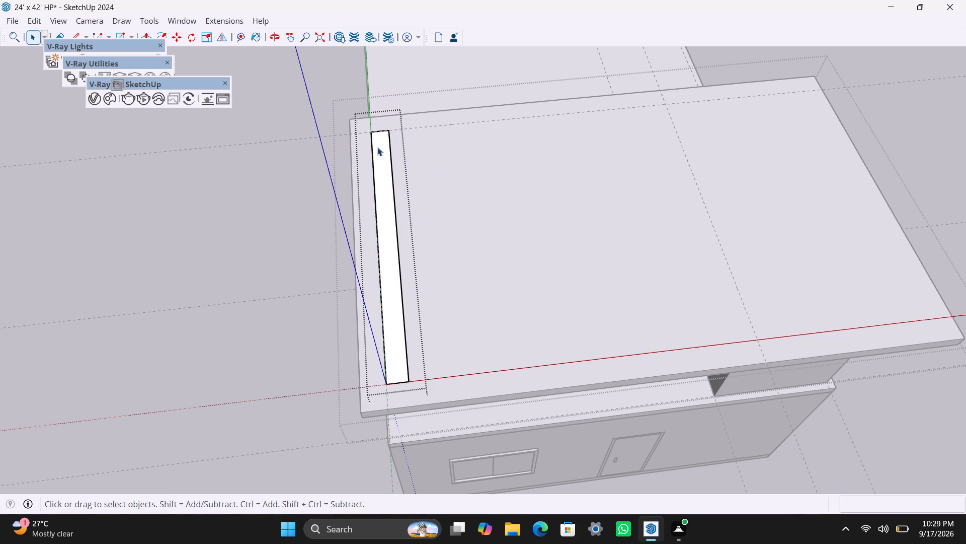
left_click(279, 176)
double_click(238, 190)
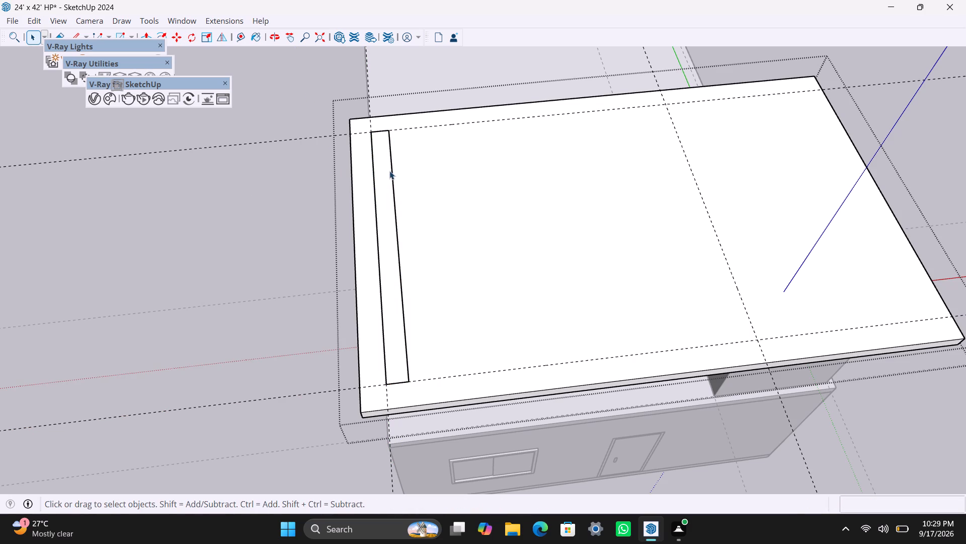
Copy the strip group about 13' 8" across to the guide near the enclosure and divide the distance into 10 equal spacings.
left_click(388, 171)
key("m")
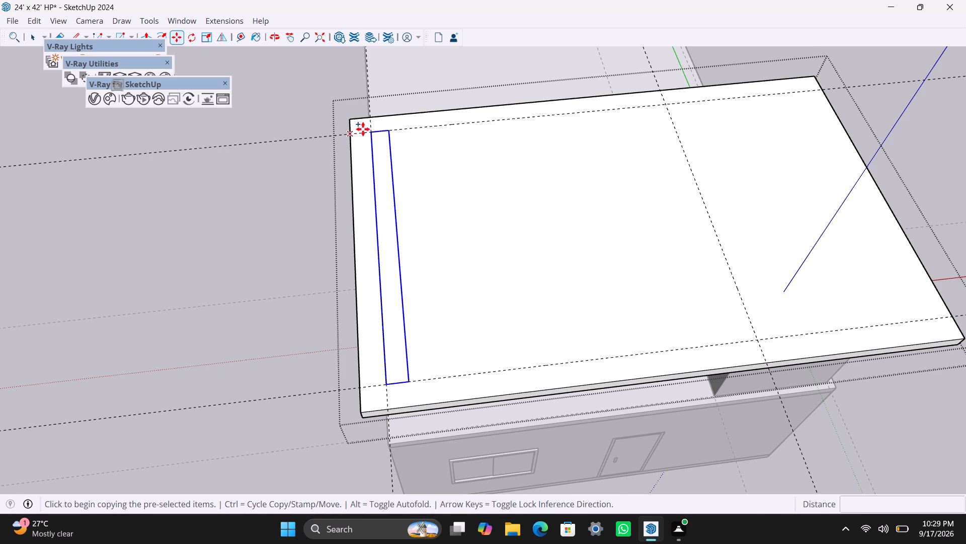
left_click(391, 131)
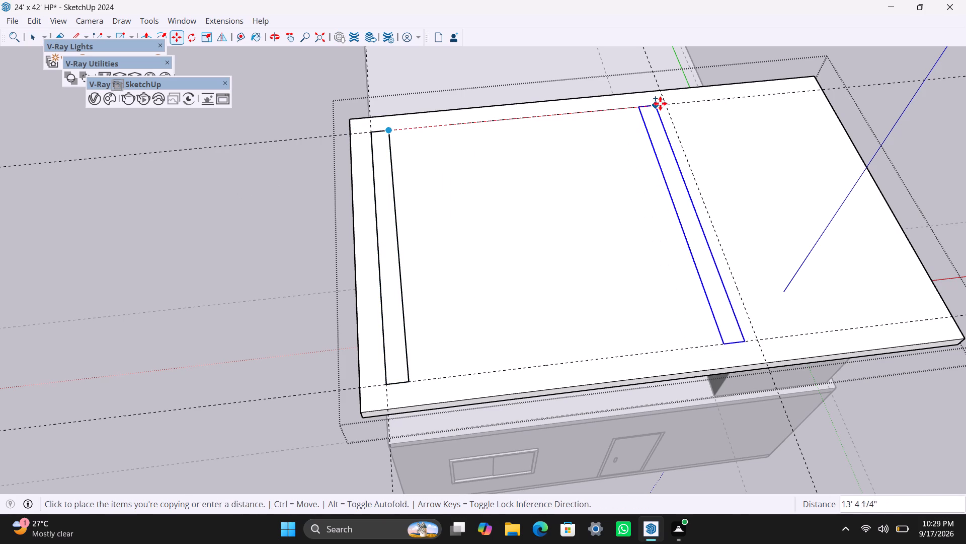
left_click(664, 101)
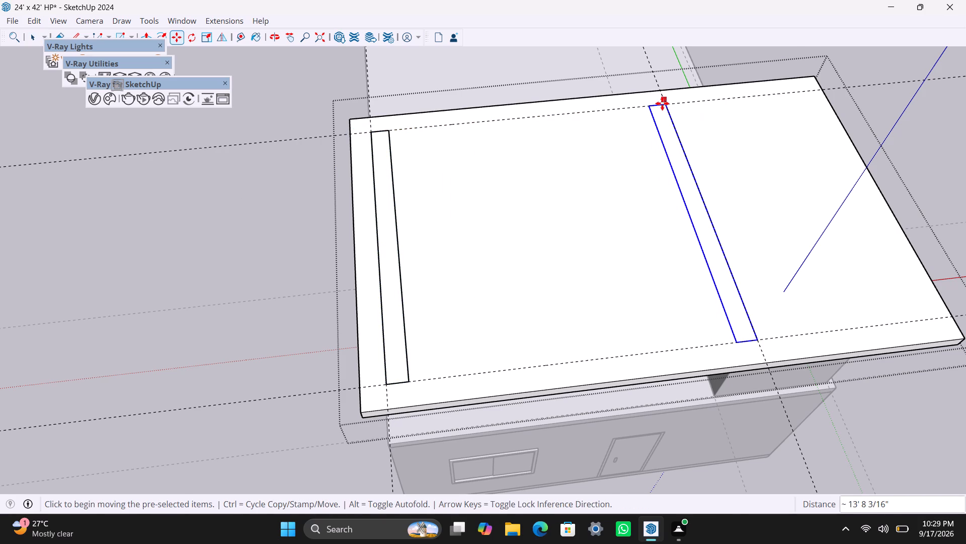
type("/10")
key("Return")
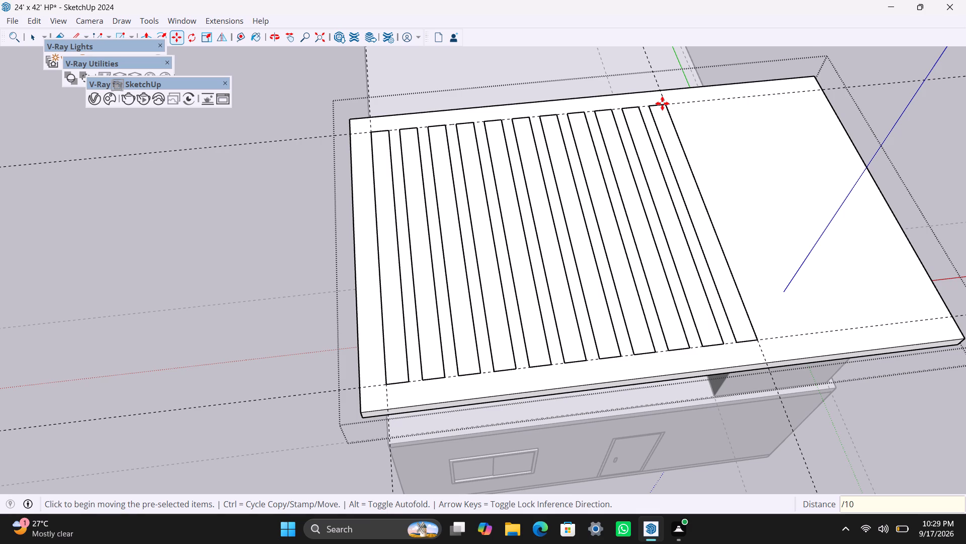
Change the strip array's division to 9, and finally to 8 equal spacings.
key("slash")
key("9")
key("Return")
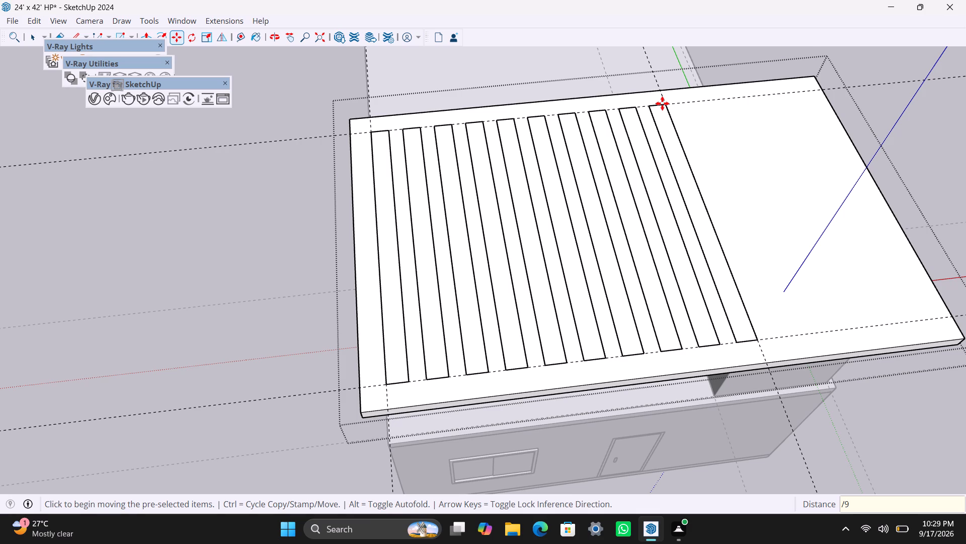
key("slash")
key("8")
key("Return")
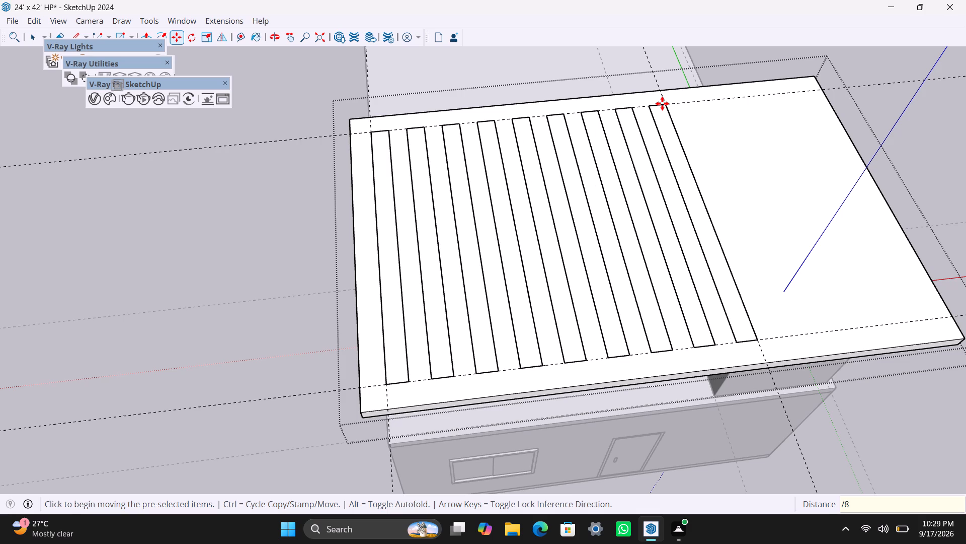
Open the strip group nearest the enclosure, push its face 6" into the slab, and exit the group.
key("space")
left_click(703, 214)
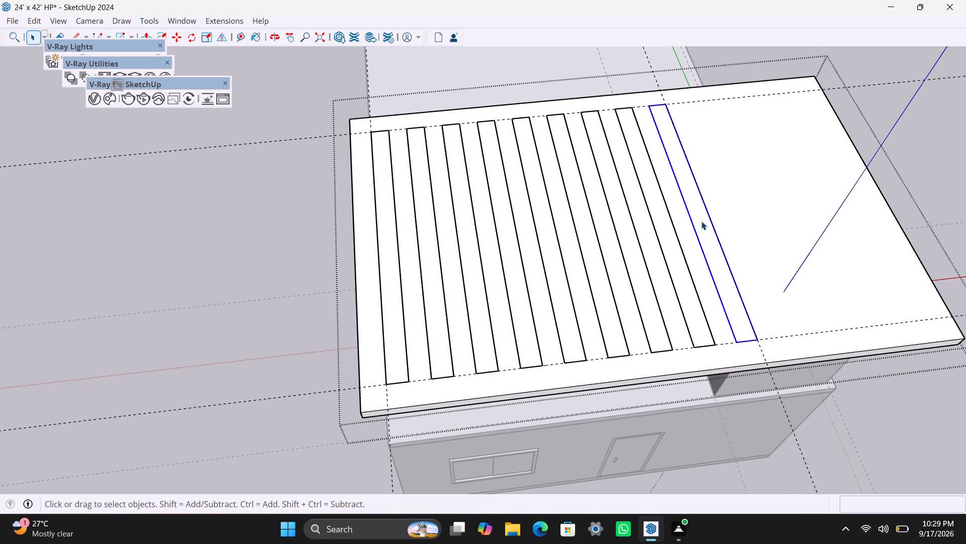
triple_click(701, 221)
left_click(703, 222)
key("p")
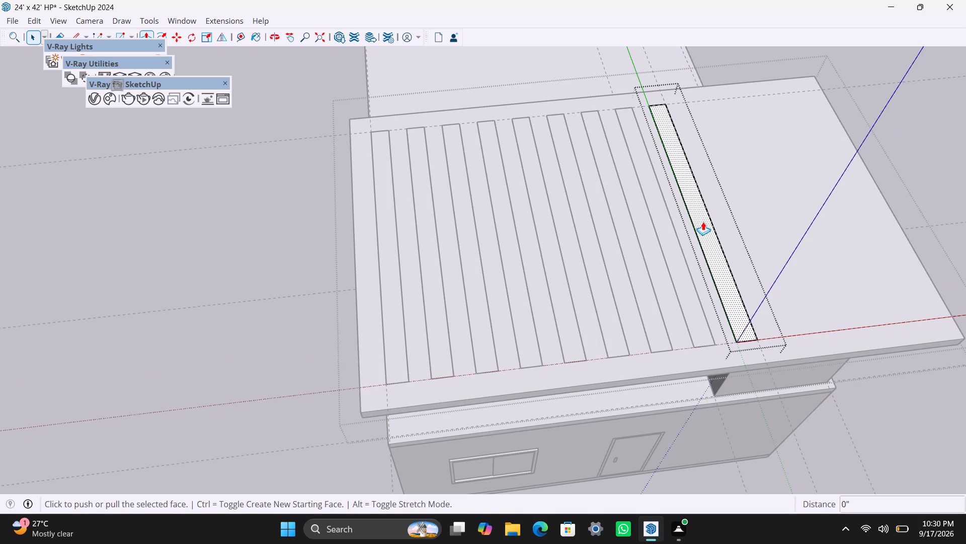
left_click(703, 222)
left_click(715, 255)
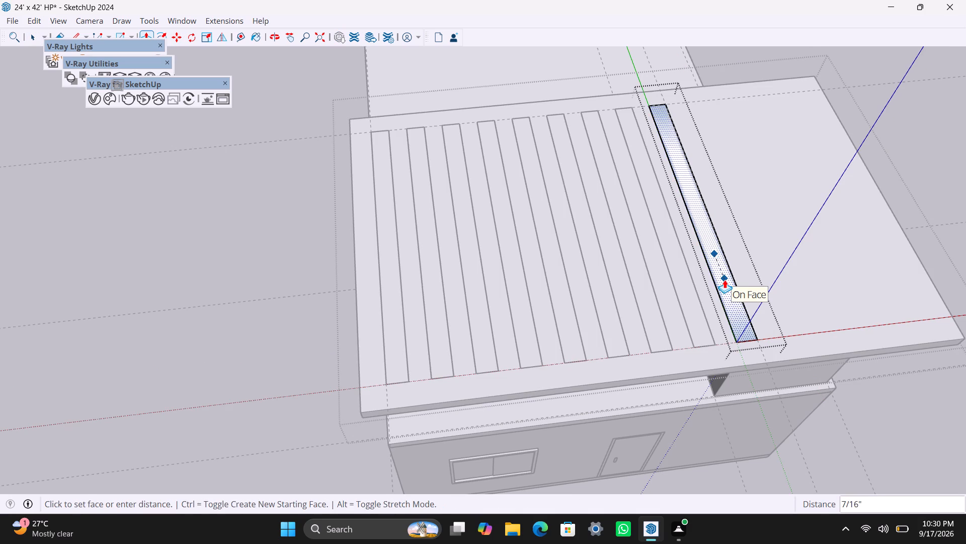
left_click(725, 280)
key("ctrl+z")
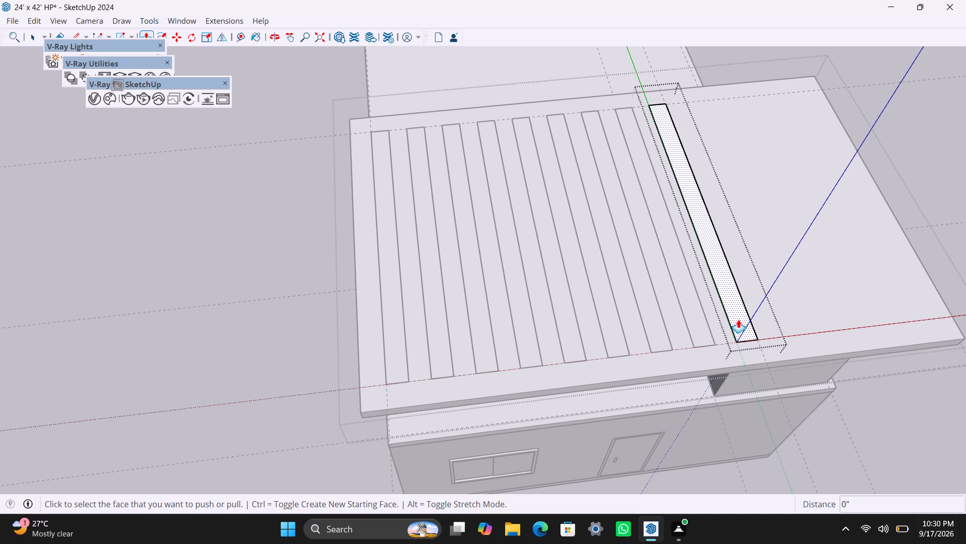
left_click(742, 316)
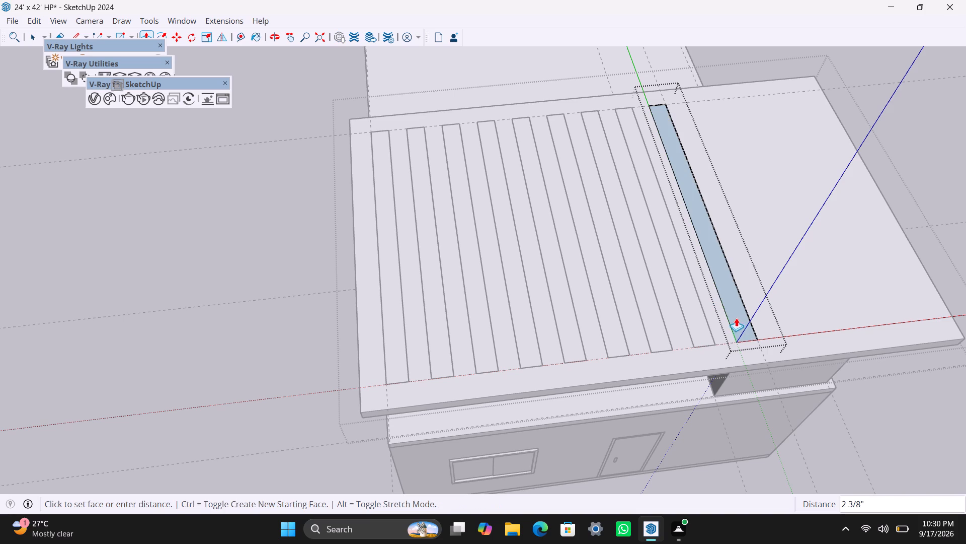
type("6\"")
key("Return")
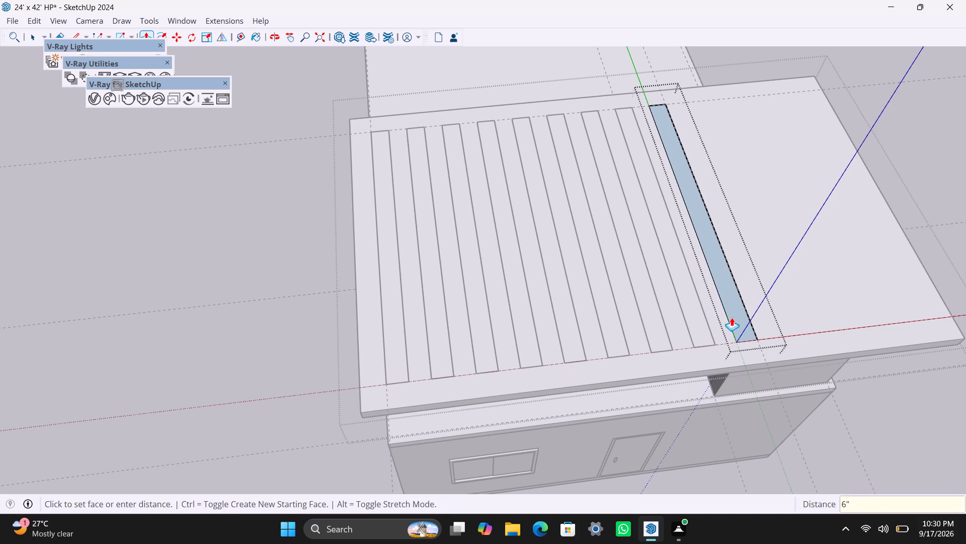
scroll(737, 325, "down", 3)
key("space")
left_click(727, 474)
scroll(781, 422, "up", 2)
middle_click_drag(666, 389, 518, 94)
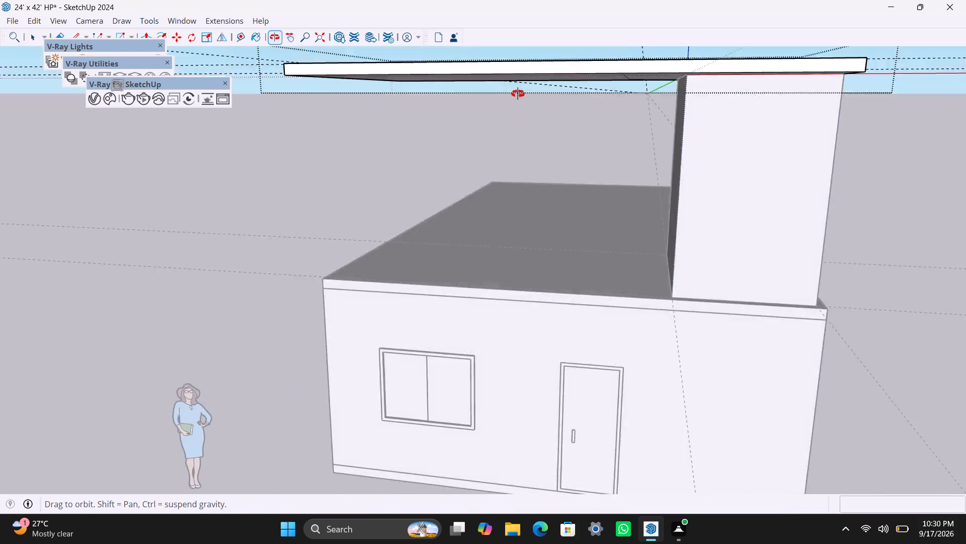
Undo the 6" push of the strip group nearest the enclosure.
middle_click_drag(518, 94, 554, 284)
scroll(631, 204, "up", 1)
key("ctrl+z")
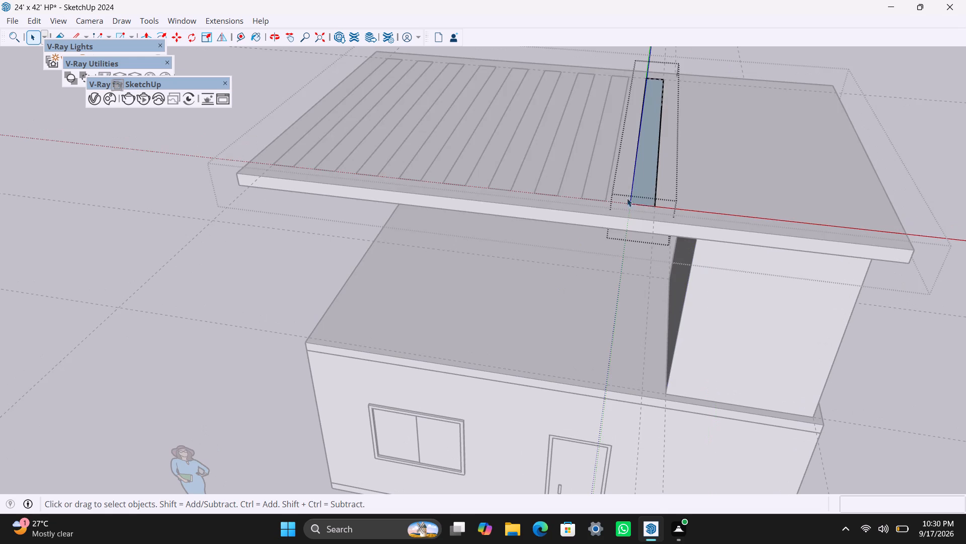
key("ctrl+z")
middle_click_drag(625, 215, 647, 315)
scroll(652, 282, "up", 8)
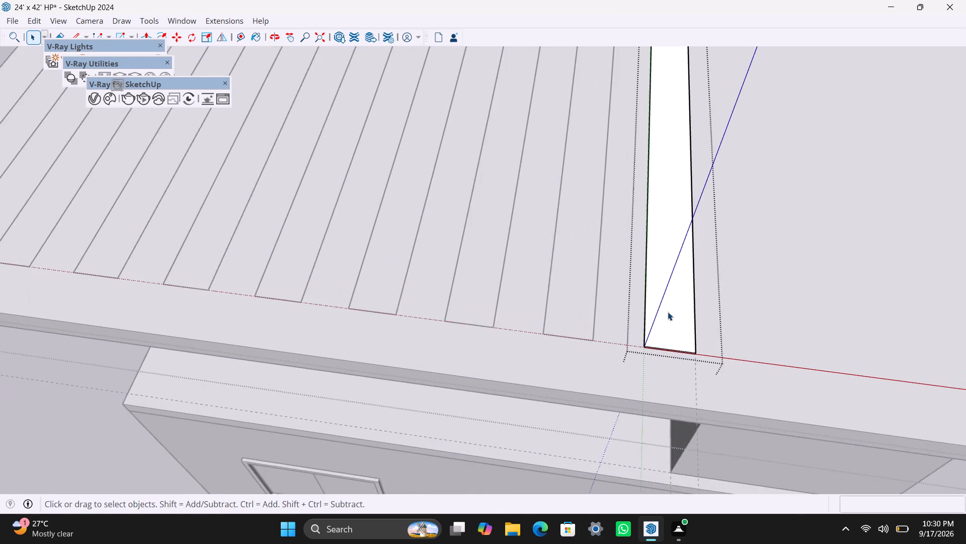
scroll(668, 312, "up", 6)
key("ctrl+z")
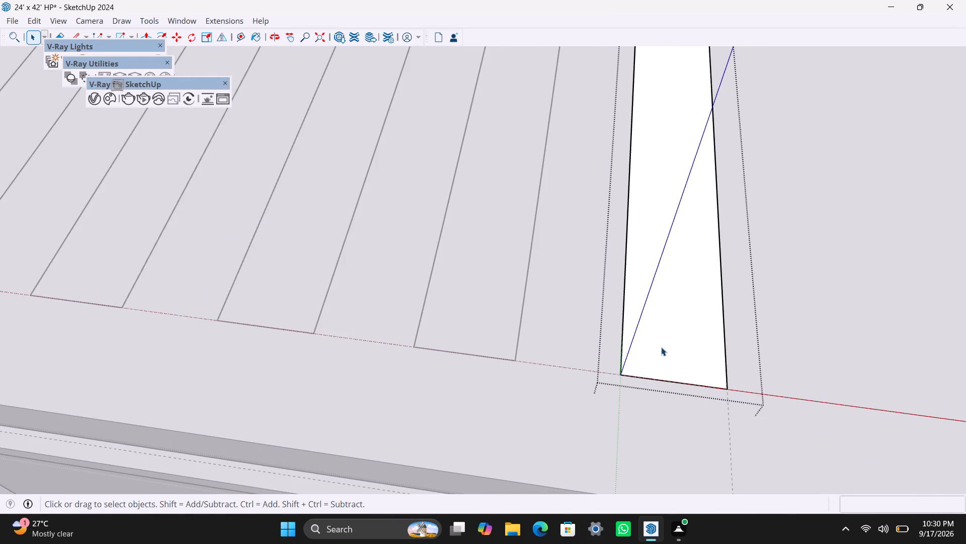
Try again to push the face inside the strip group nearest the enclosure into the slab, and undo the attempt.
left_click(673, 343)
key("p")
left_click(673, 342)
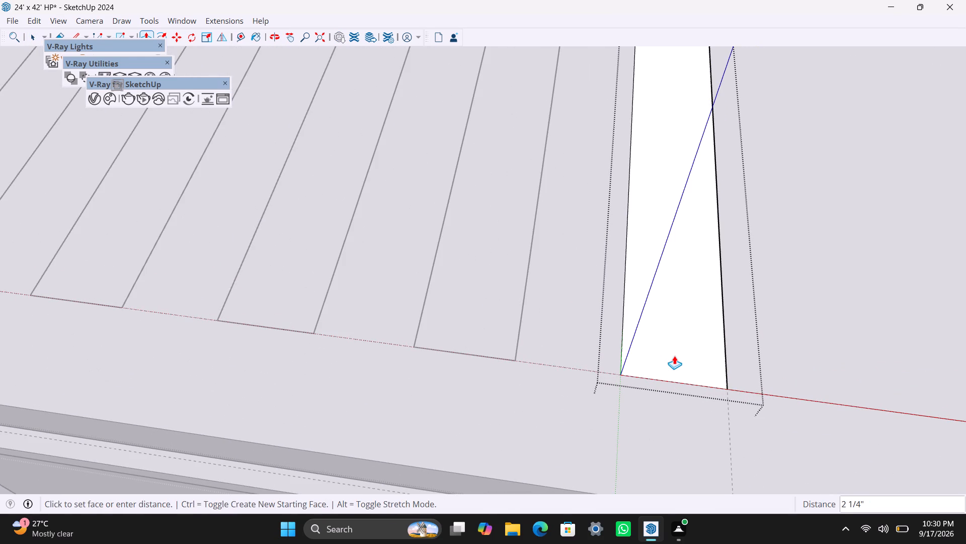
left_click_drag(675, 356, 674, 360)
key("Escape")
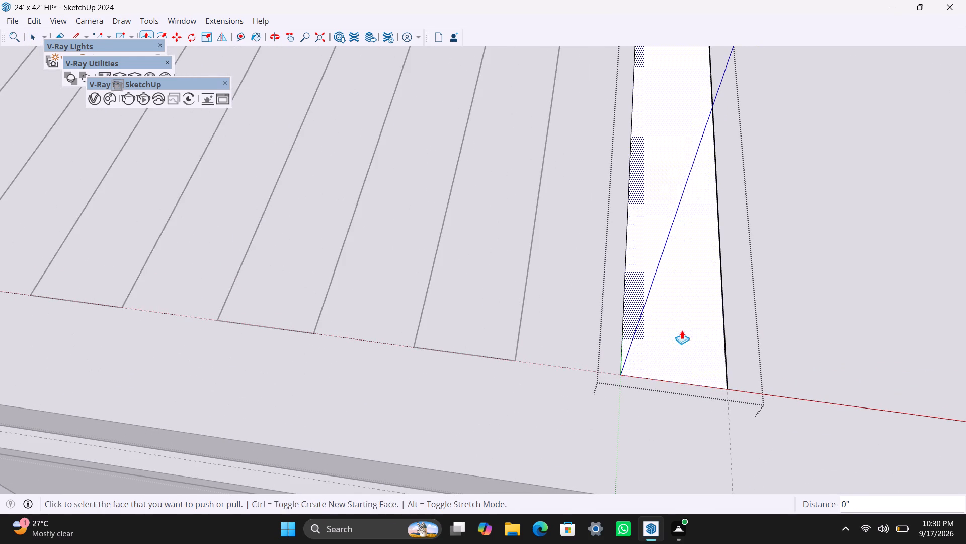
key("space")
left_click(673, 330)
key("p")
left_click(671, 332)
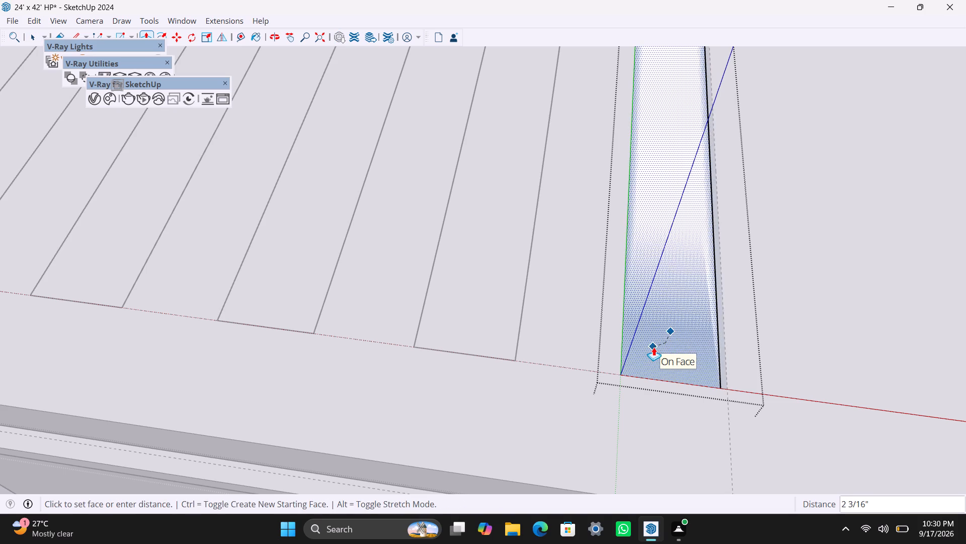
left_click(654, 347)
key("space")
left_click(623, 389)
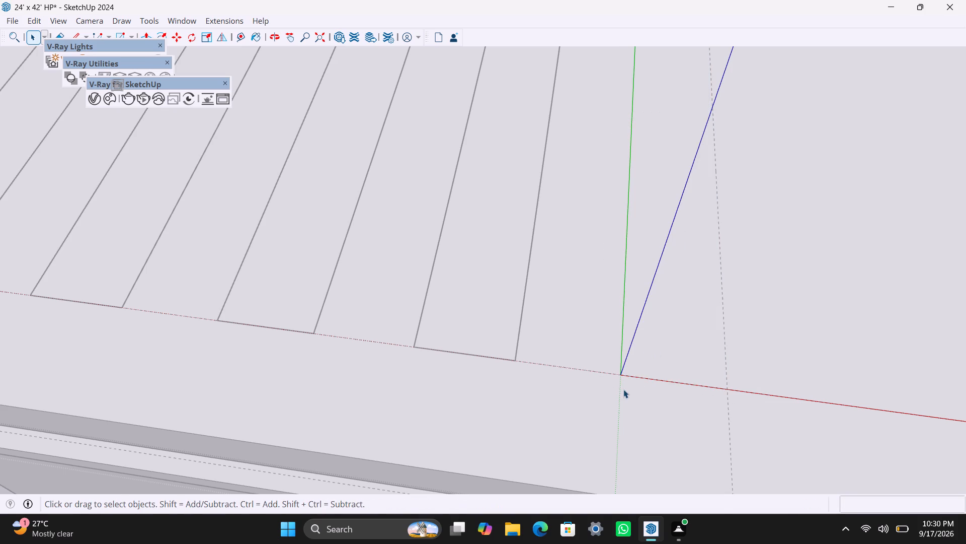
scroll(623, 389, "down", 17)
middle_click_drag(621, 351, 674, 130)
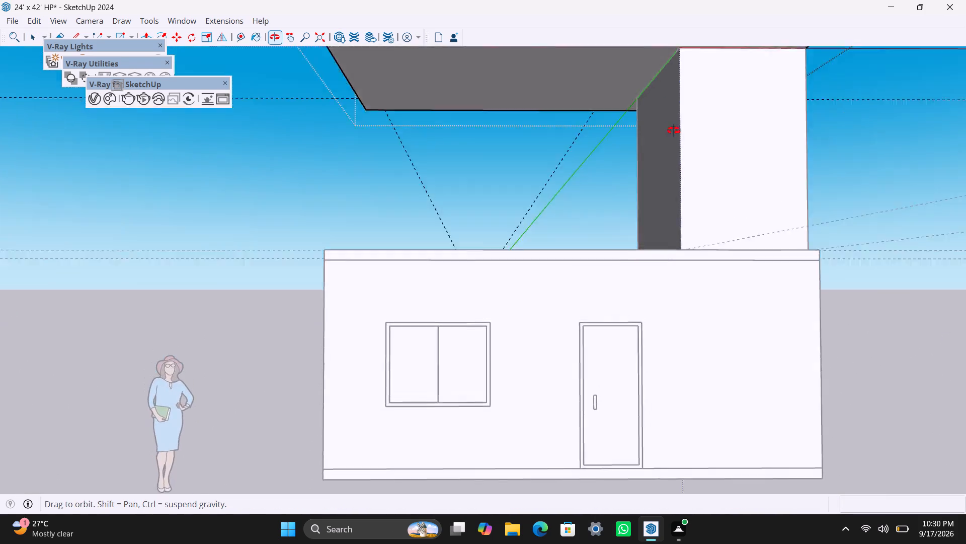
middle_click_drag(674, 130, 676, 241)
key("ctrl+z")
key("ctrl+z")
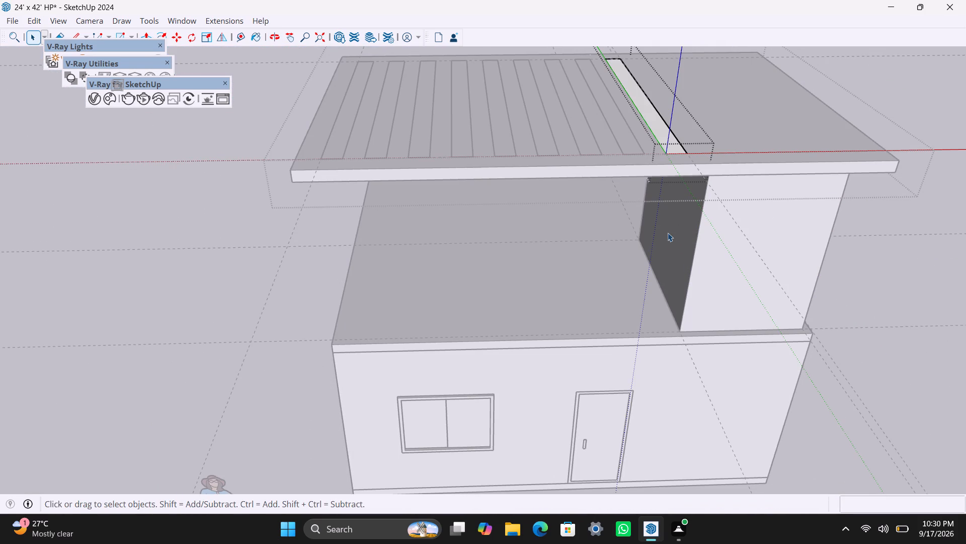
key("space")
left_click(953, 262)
Undo the strip array and the strip's grouping, leaving the single strip outline drawn directly on the slab.
middle_click_drag(668, 121, 590, 299)
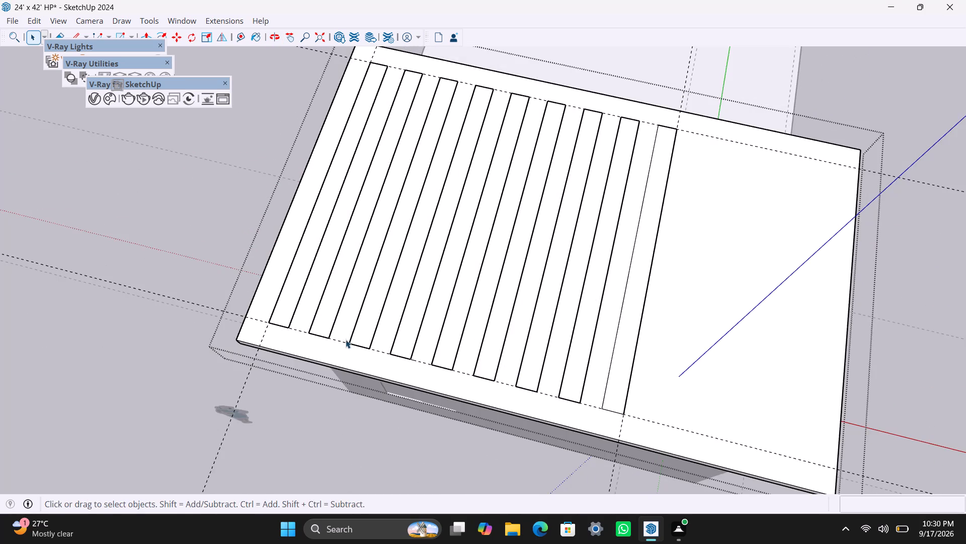
scroll(348, 343, "down", 4)
middle_click_drag(333, 381, 420, 411)
key("ctrl+z")
key("ctrl+z")
key("ctrl+z")
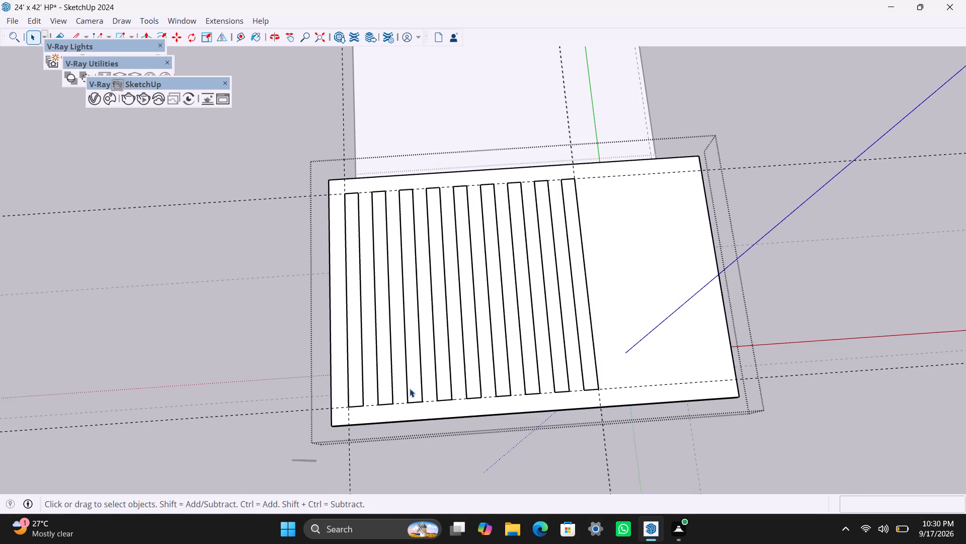
key("ctrl+z")
key("ctrl+z")
key("ctrl+z")
key("z")
key("ctrl+z")
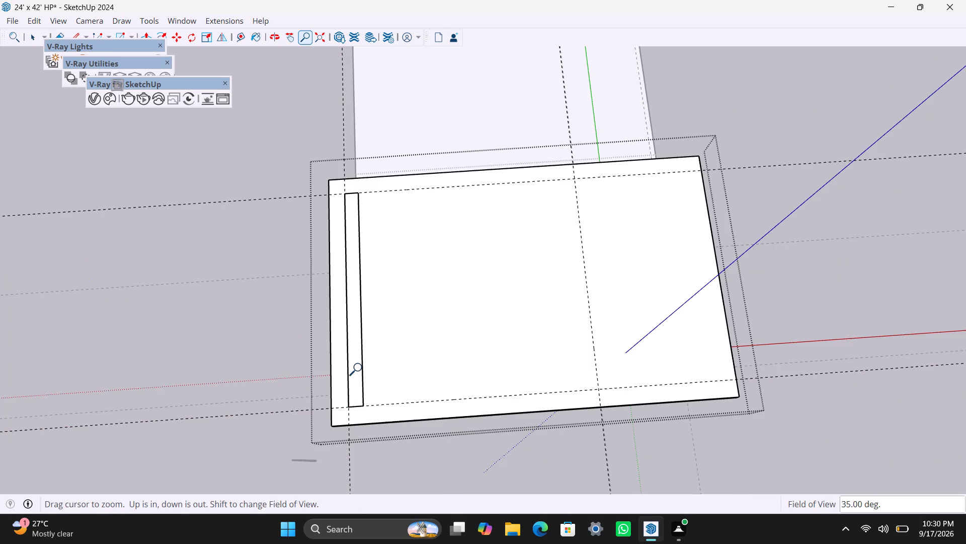
key("space")
left_click(221, 311)
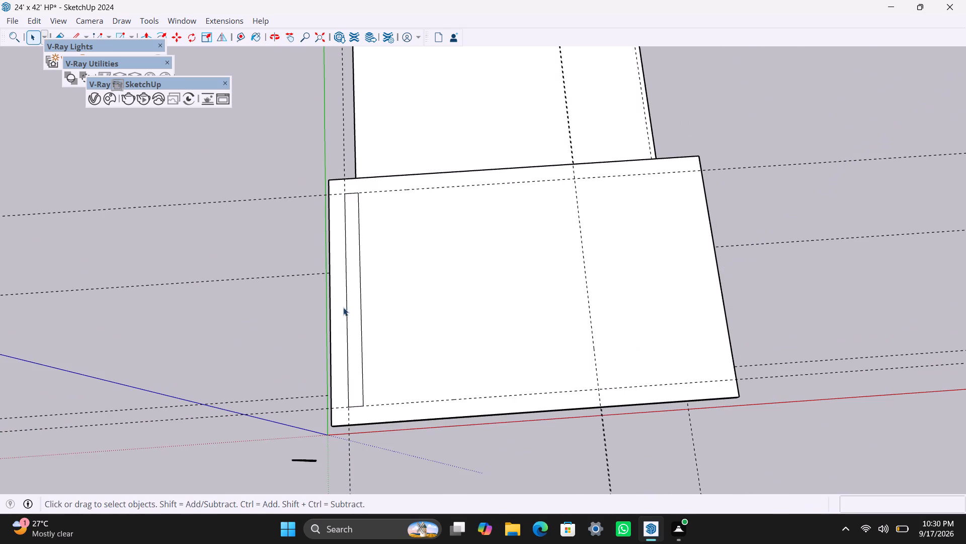
Inside the cover slab group, copy the ungrouped strip to the guide near the enclosure and divide the distance into 8 equal spacings.
double_click(357, 291)
left_click(356, 291)
left_click(200, 253)
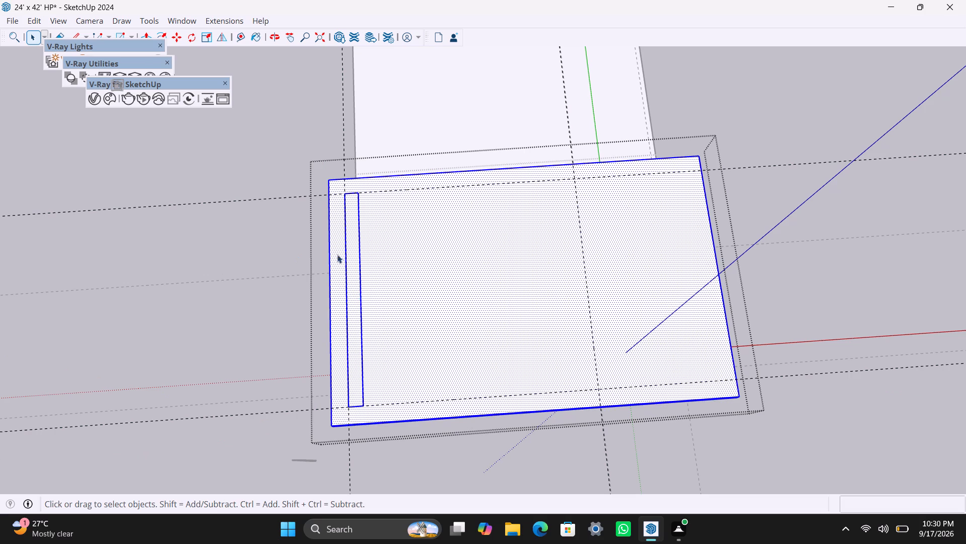
left_click(357, 224)
triple_click(356, 221)
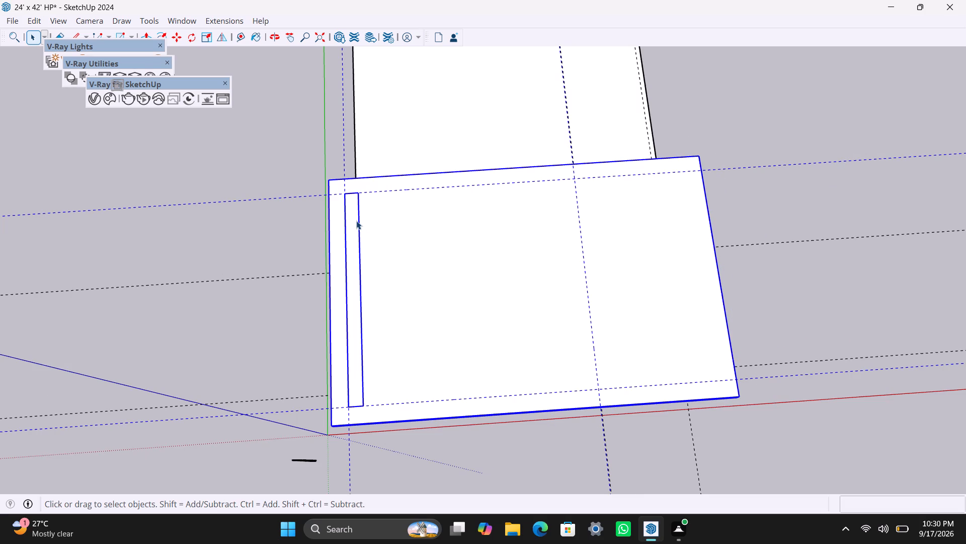
double_click(356, 221)
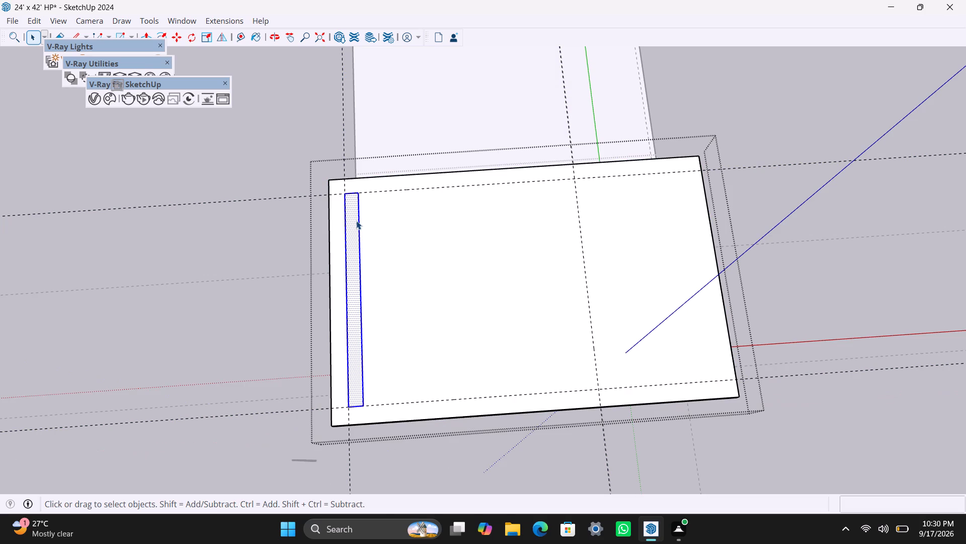
key("m")
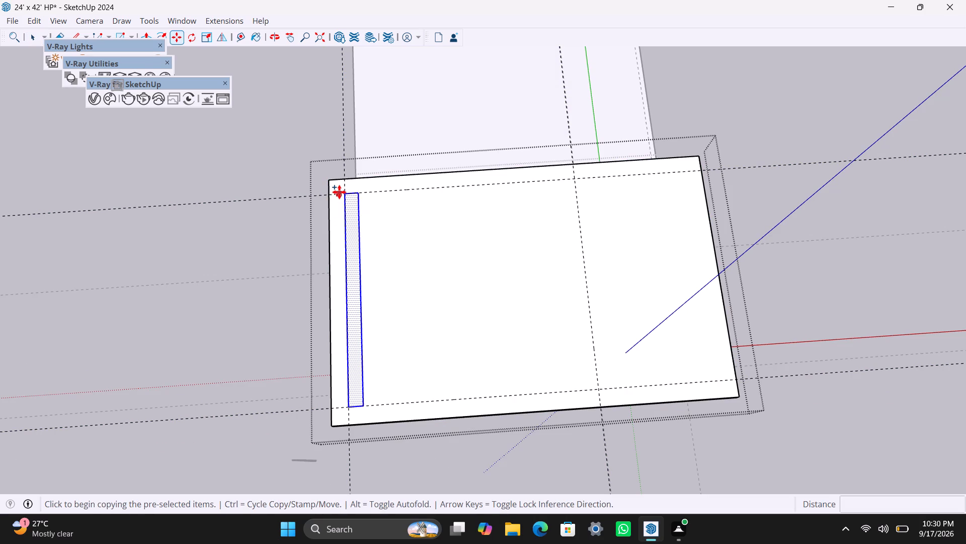
left_click(345, 192)
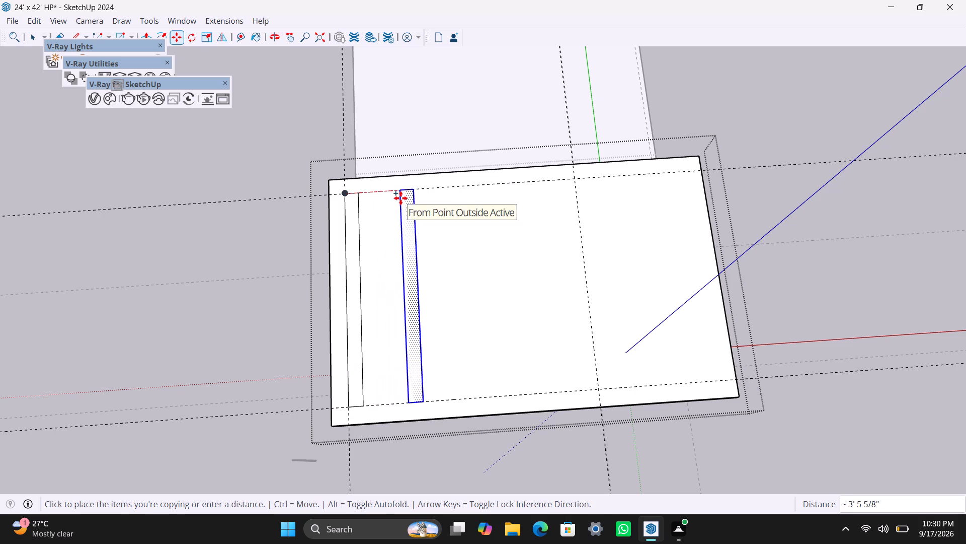
key("Escape")
left_click(362, 192)
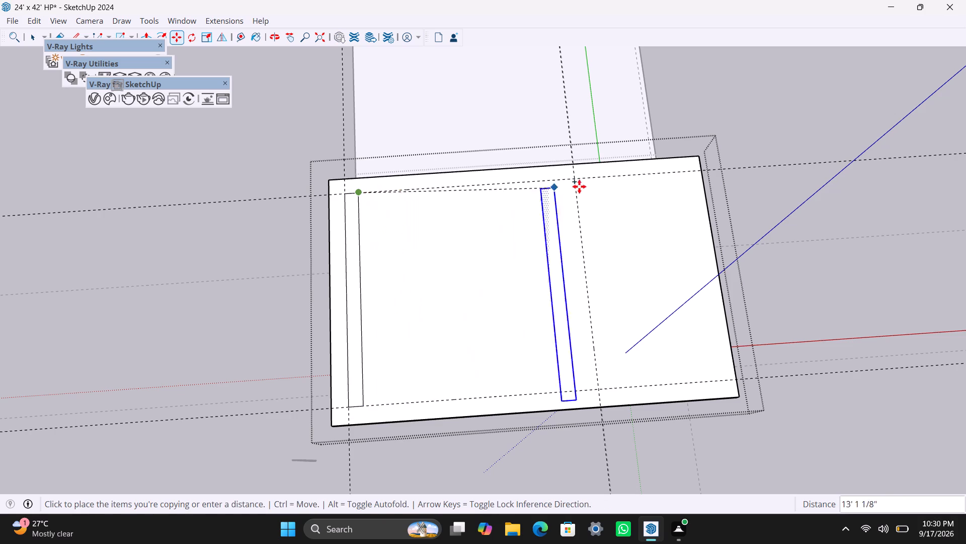
left_click(577, 181)
type("/8")
key("Return")
key("space")
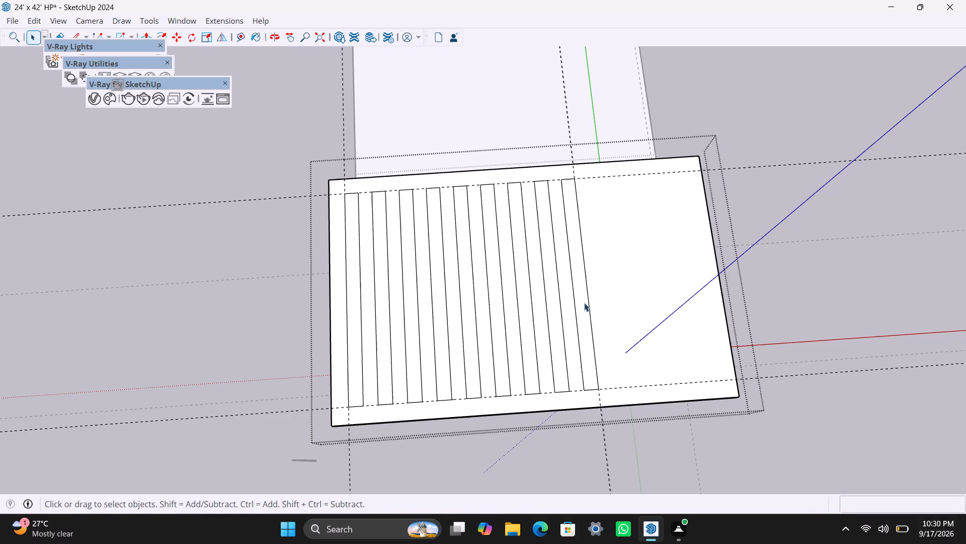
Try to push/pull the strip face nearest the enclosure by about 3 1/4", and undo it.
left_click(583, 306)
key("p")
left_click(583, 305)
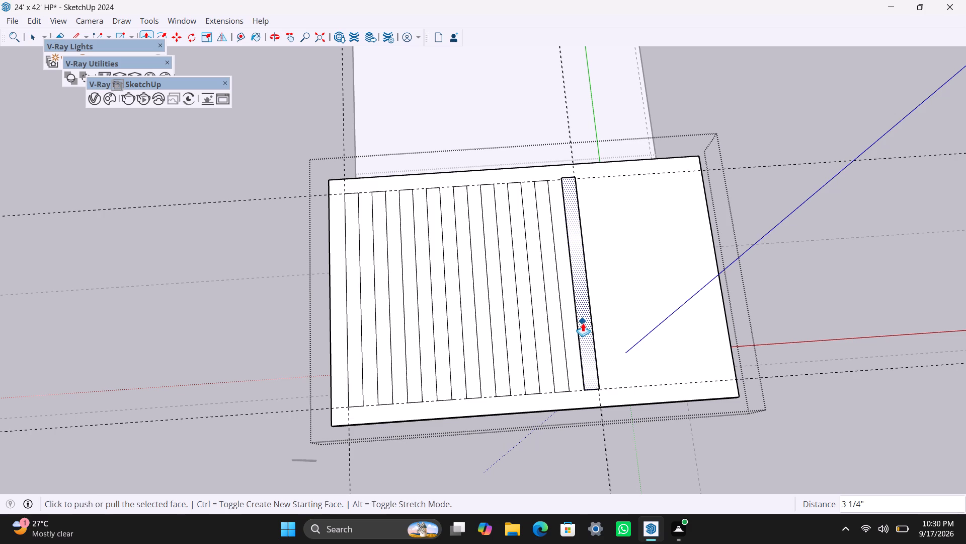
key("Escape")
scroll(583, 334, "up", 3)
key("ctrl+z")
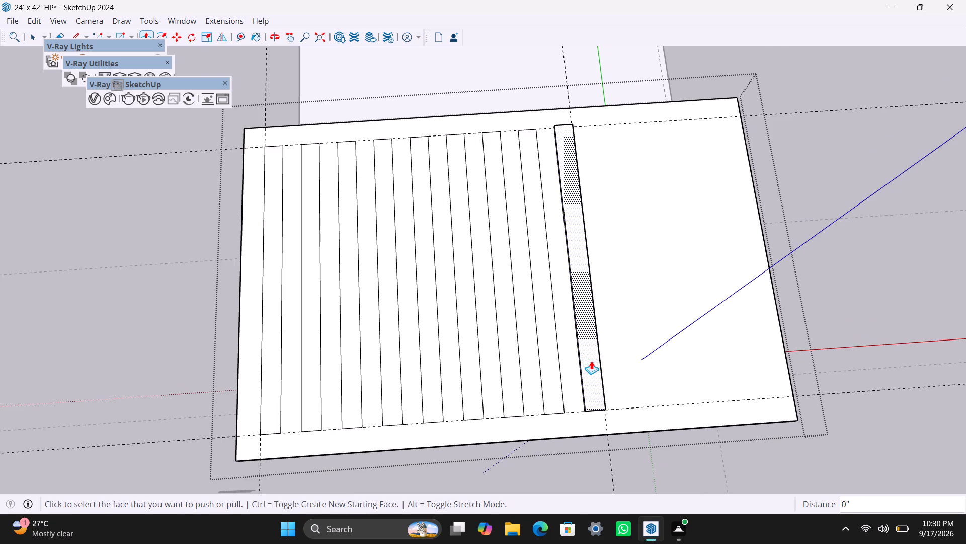
Push the four strip faces nearest the enclosure 6" down through the slab to form openings.
scroll(592, 362, "up", 3)
left_click(593, 363)
left_click(587, 379)
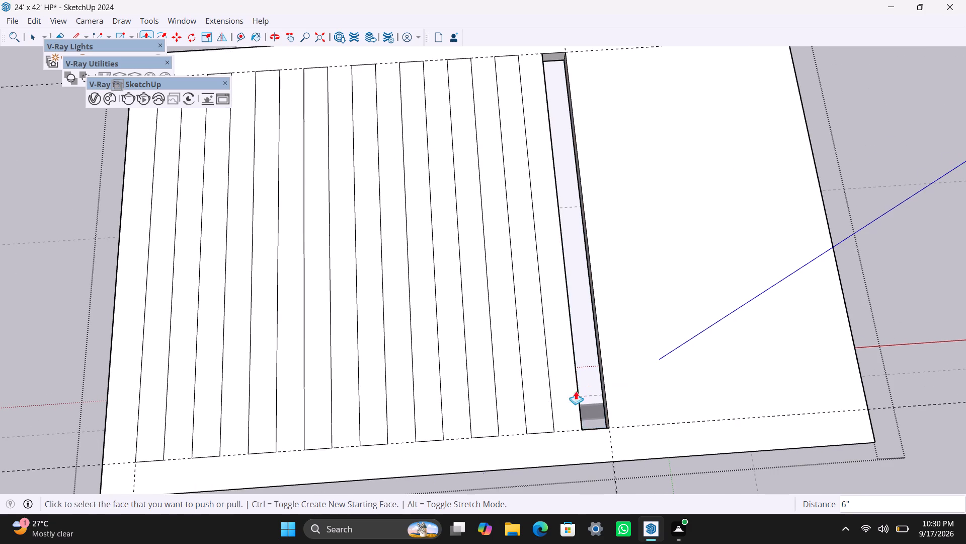
double_click(547, 399)
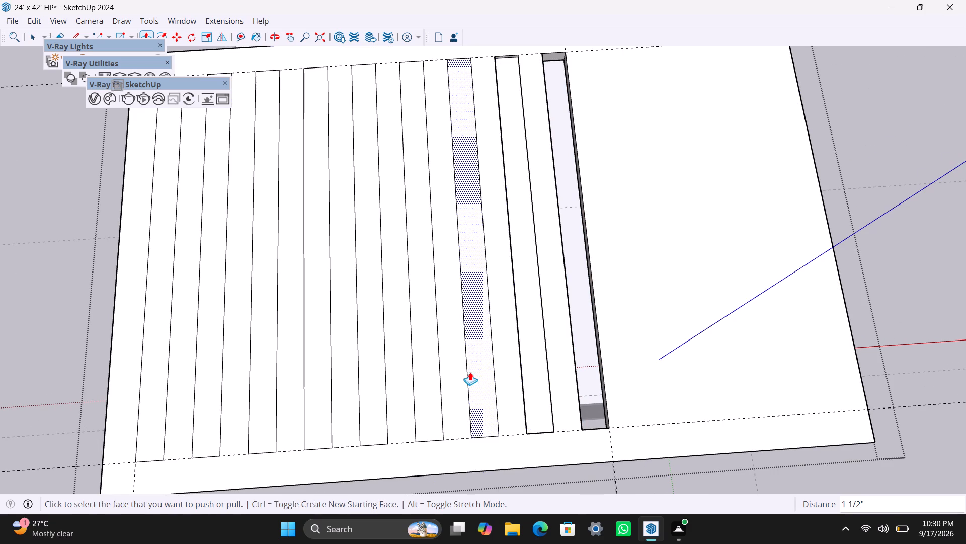
key("ctrl+z")
left_click(531, 363)
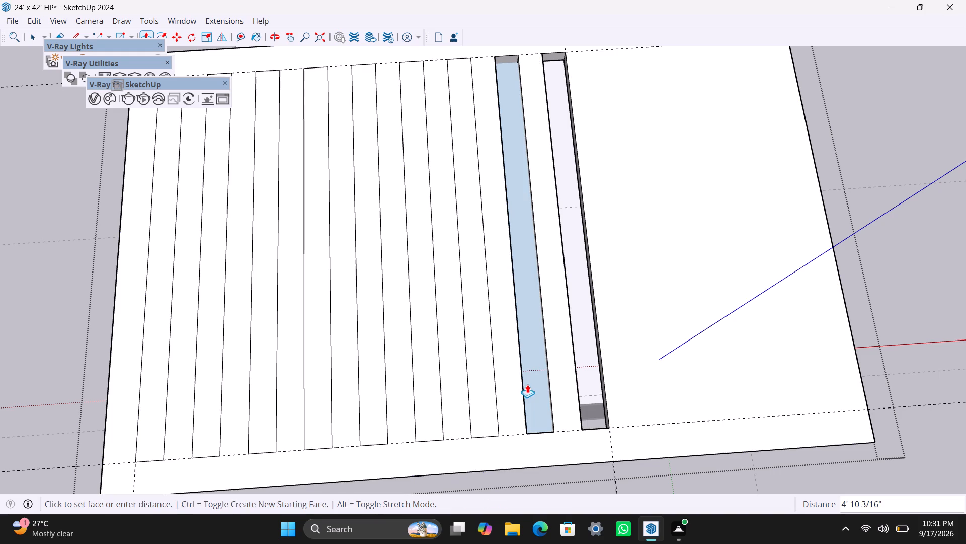
left_click(540, 387)
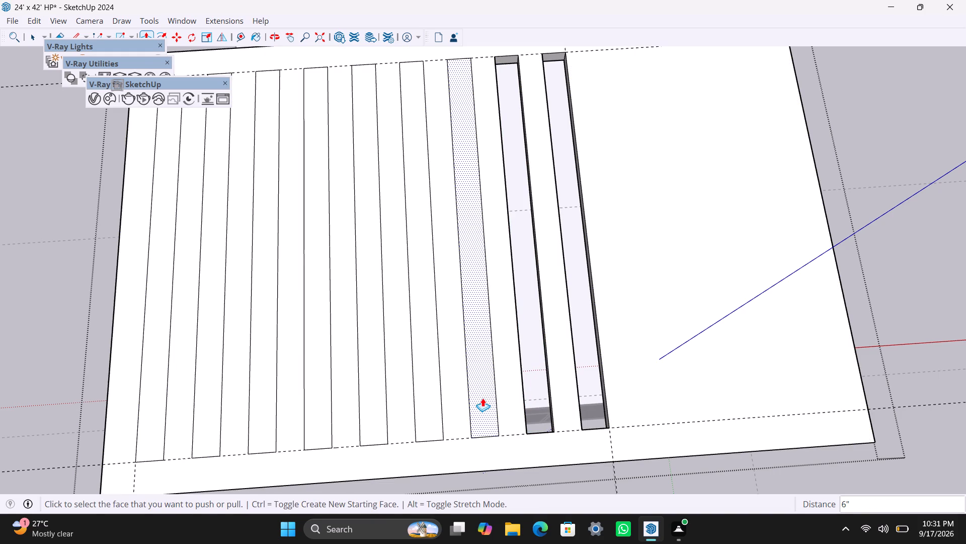
double_click(482, 396)
left_click(482, 394)
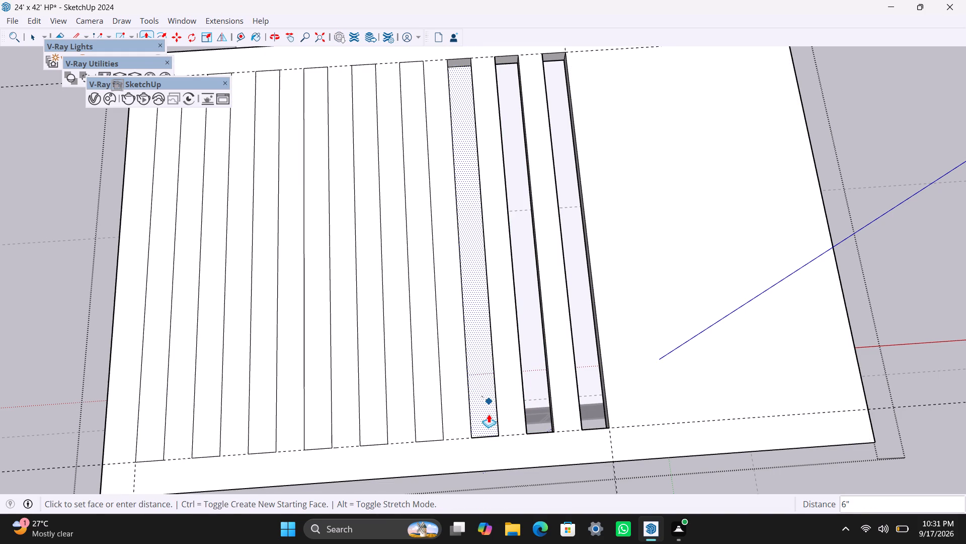
left_click(488, 416)
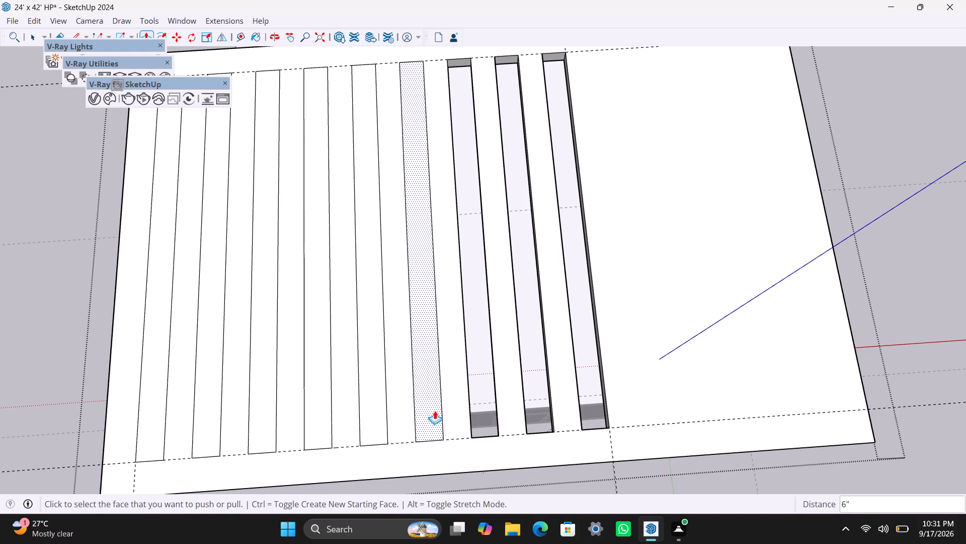
left_click(434, 408)
left_click(430, 419)
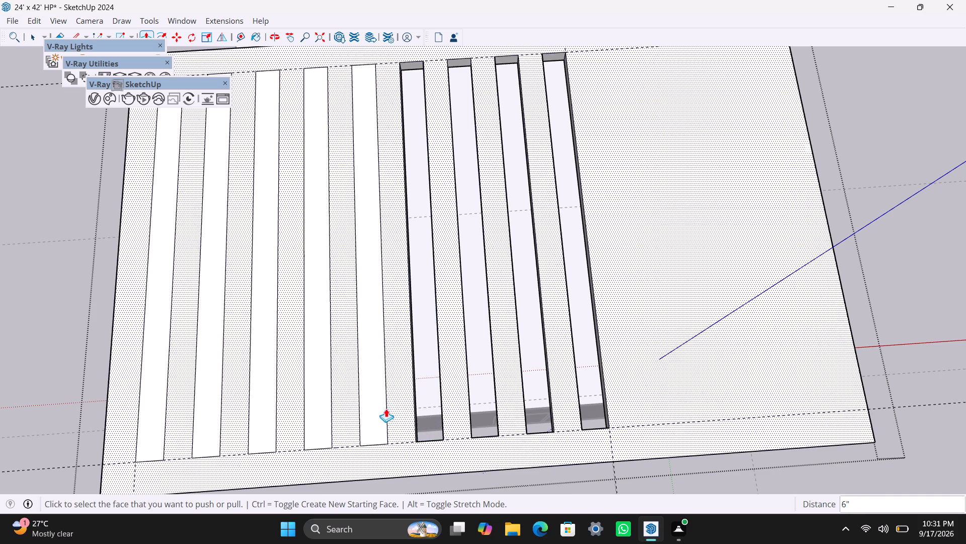
Push the five remaining strip faces 6" down through the cover slab to complete the row of openings.
left_click(377, 400)
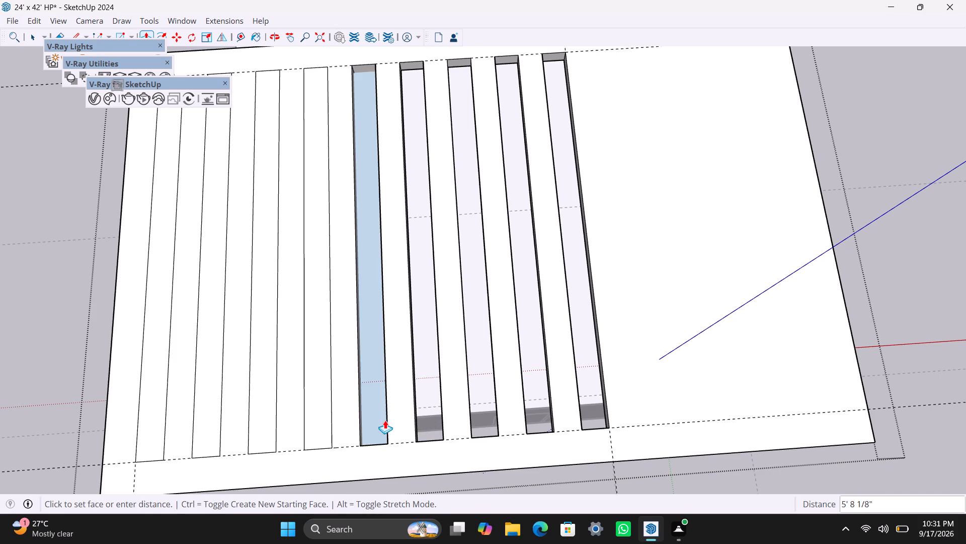
left_click(379, 423)
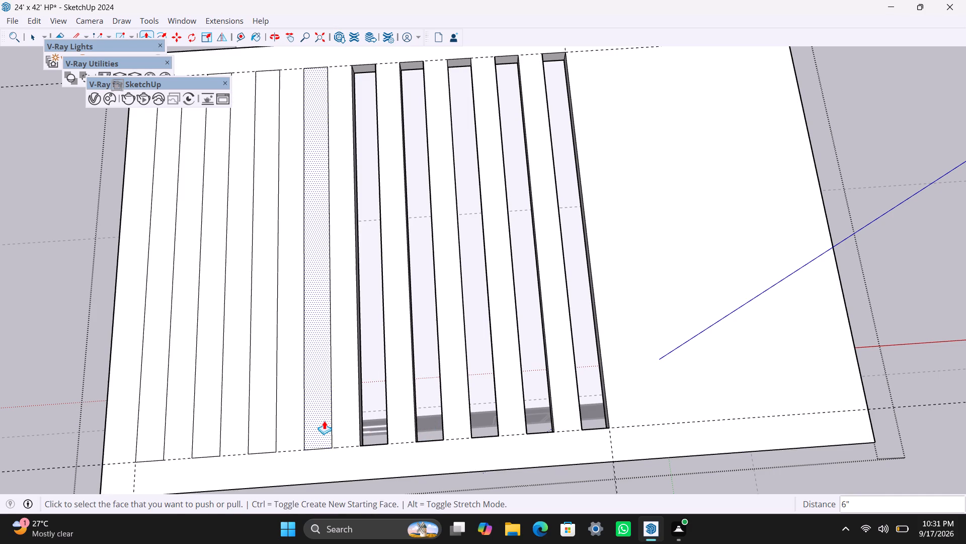
double_click(324, 420)
key("ctrl+z")
left_click(325, 417)
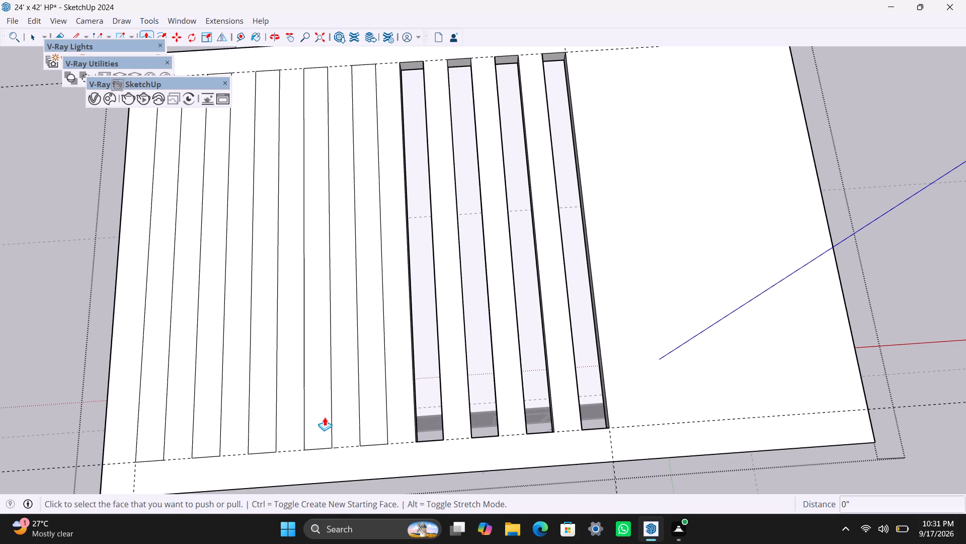
left_click(327, 428)
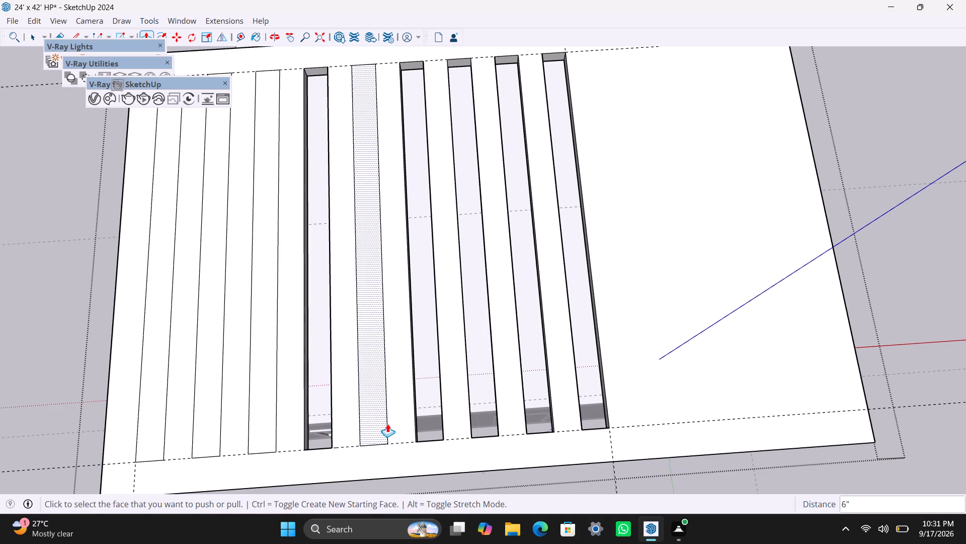
left_click(373, 419)
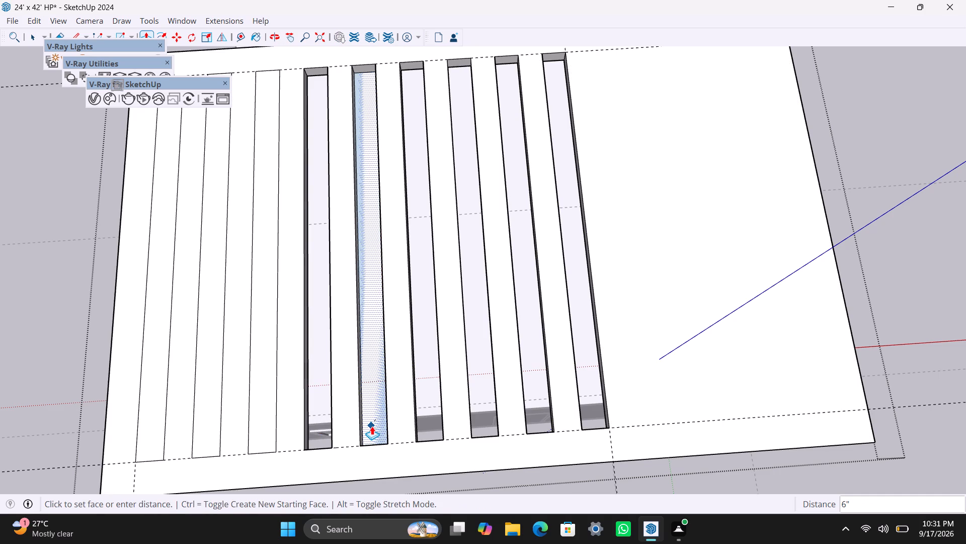
left_click(372, 426)
left_click(269, 398)
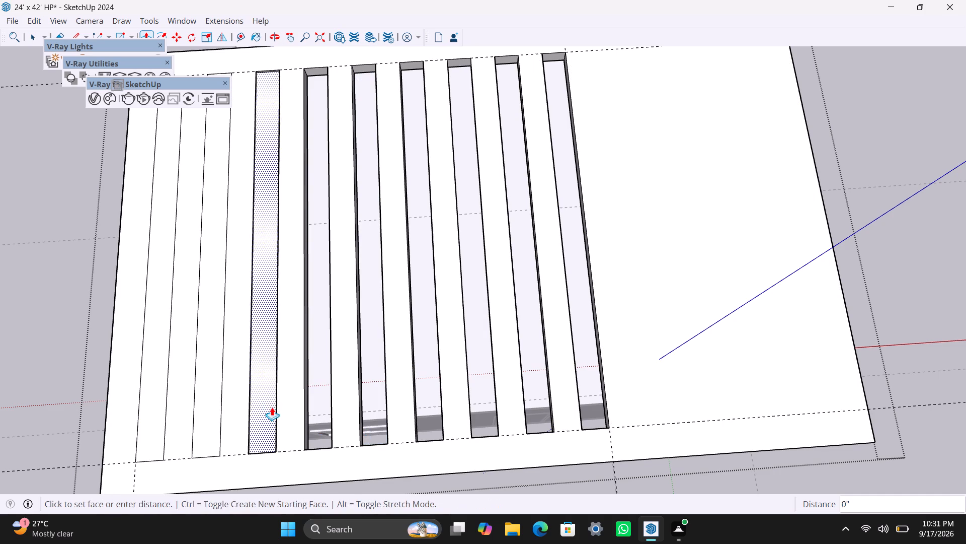
left_click(273, 412)
scroll(250, 414, "down", 3)
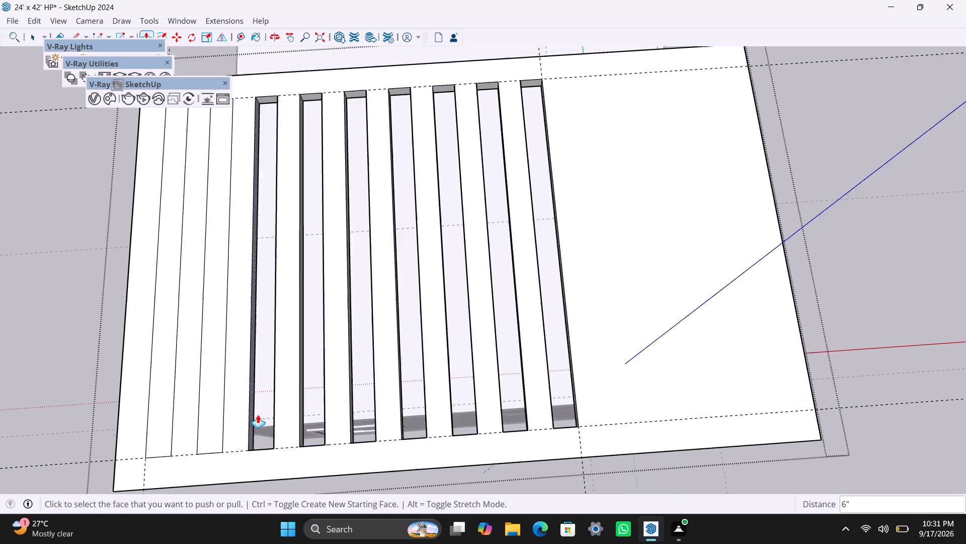
middle_click_drag(265, 417, 434, 397)
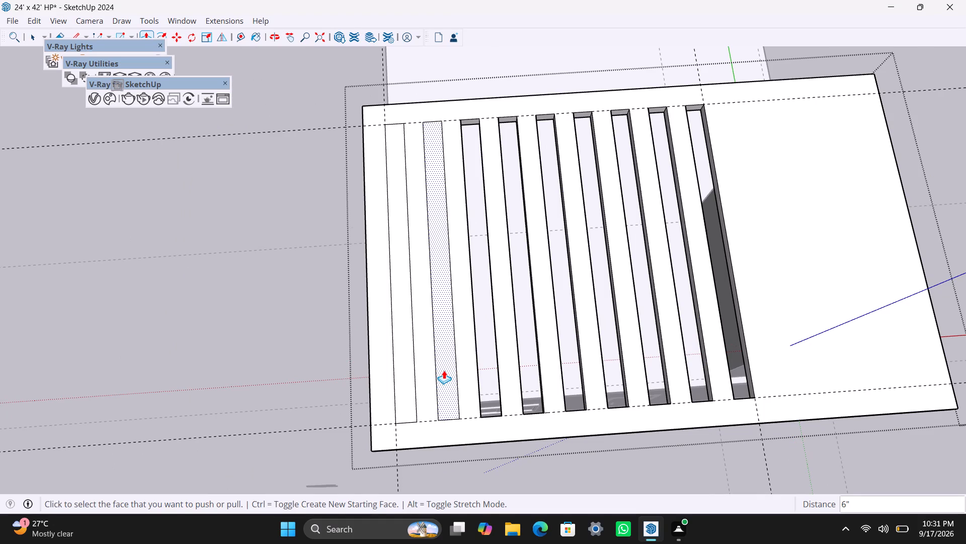
left_click(444, 370)
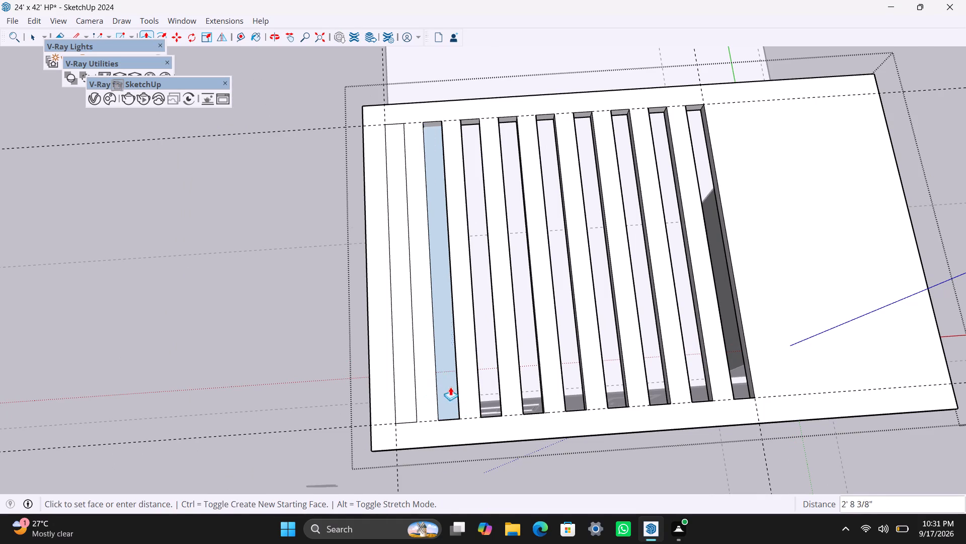
left_click(445, 393)
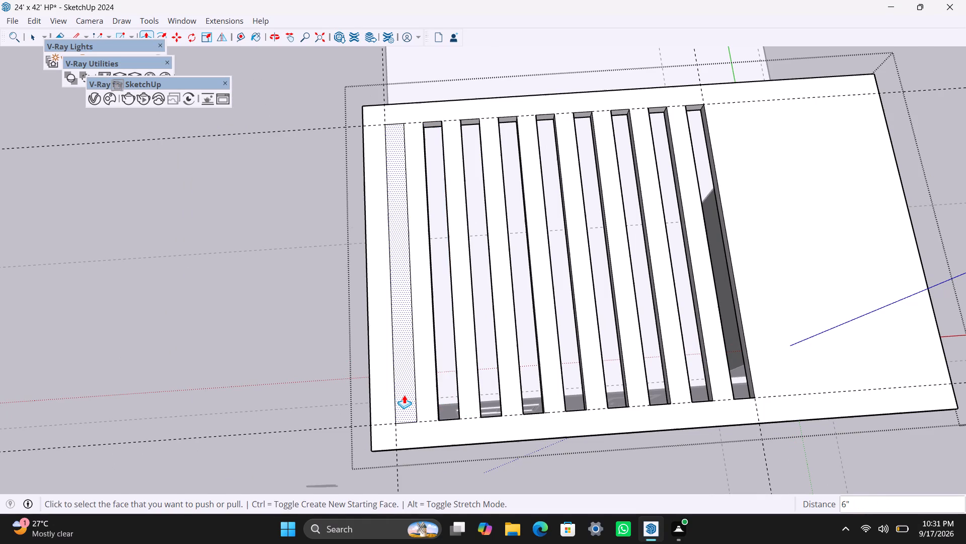
left_click(404, 395)
left_click(409, 407)
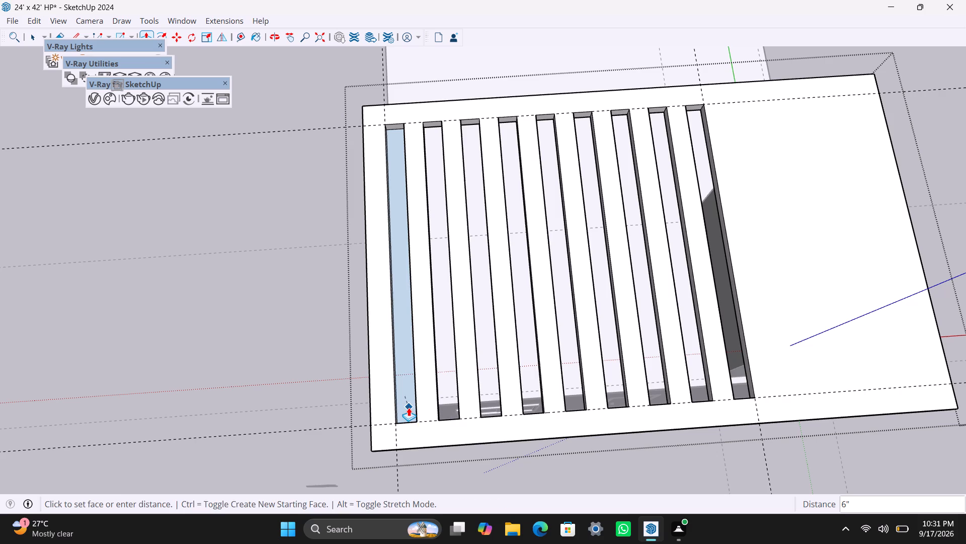
Save the model.
scroll(208, 334, "down", 4)
key("ctrl+s")
key("space")
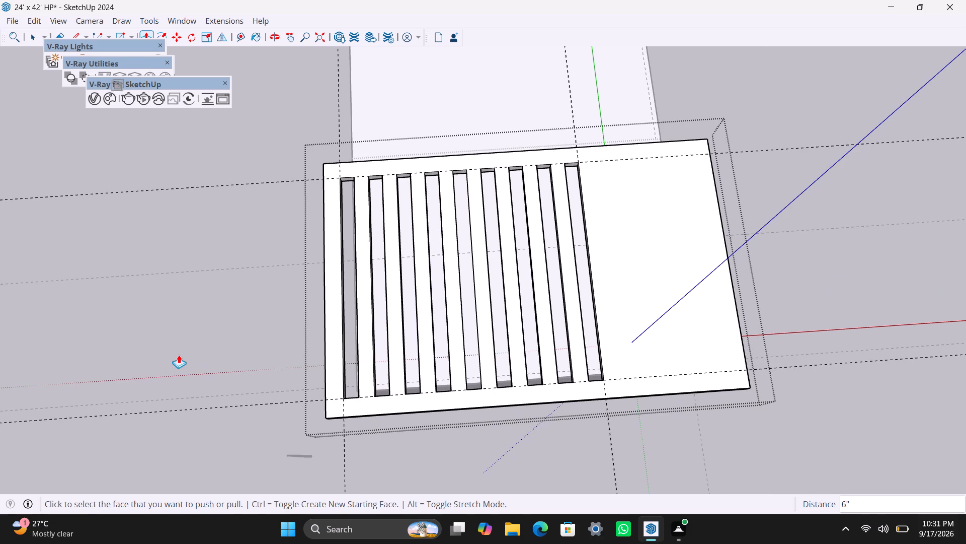
Close the cover slab group, open the house's roof slab group, and offset the roof's top outline 4.5" inward.
scroll(229, 396, "down", 3)
middle_click_drag(221, 420, 712, 100)
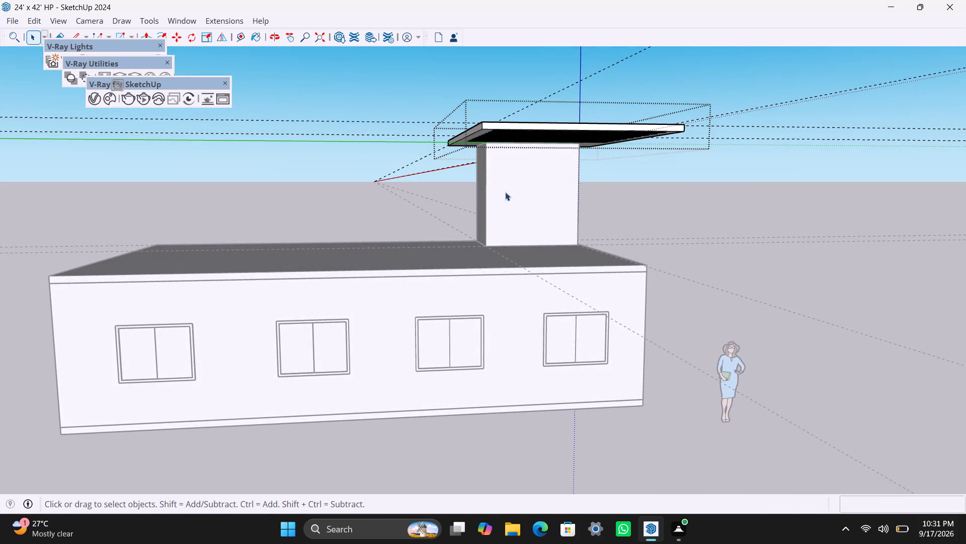
scroll(498, 174, "up", 2)
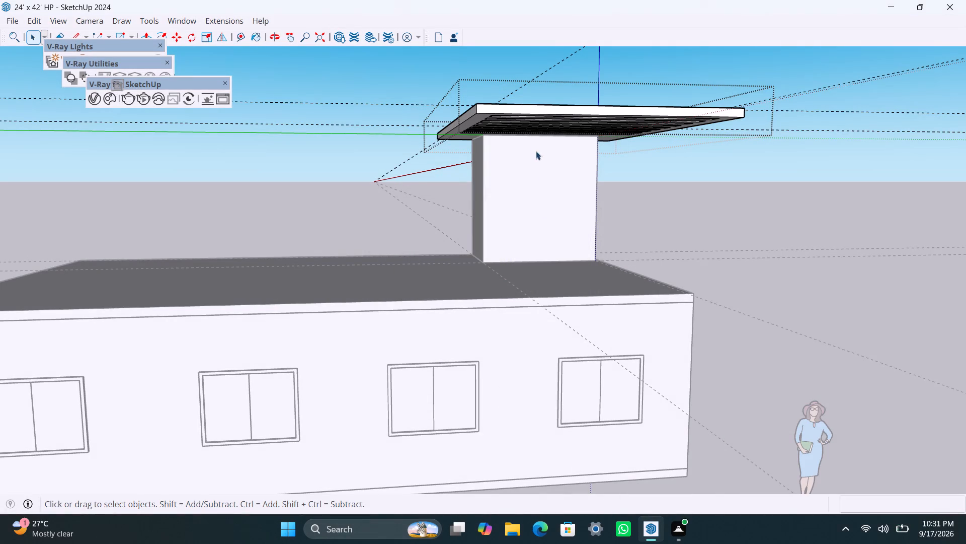
scroll(510, 178, "down", 2)
middle_click_drag(504, 192, 419, 272)
scroll(551, 336, "up", 1)
left_click(723, 353)
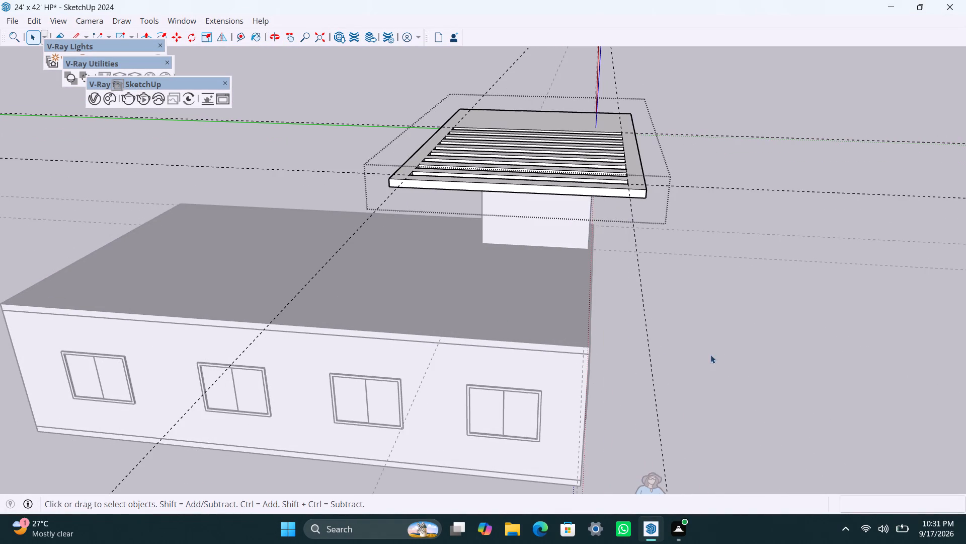
double_click(526, 325)
left_click(525, 325)
left_click(455, 310)
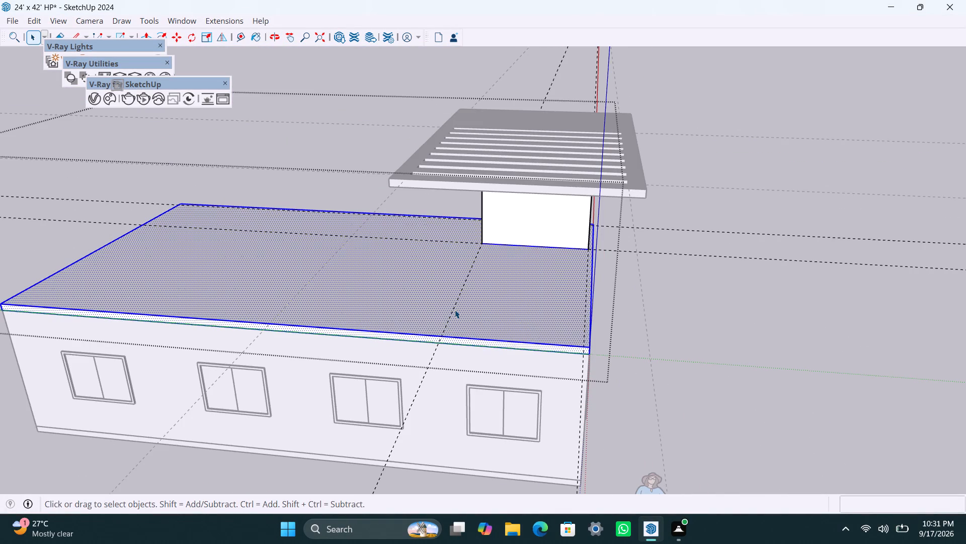
key("f")
left_click(290, 280)
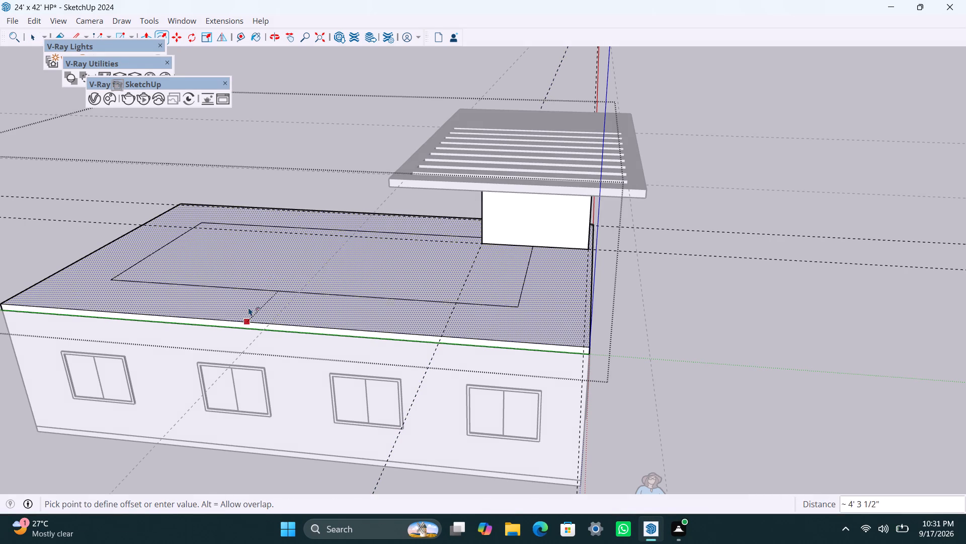
type("4.5\"")
key("Return")
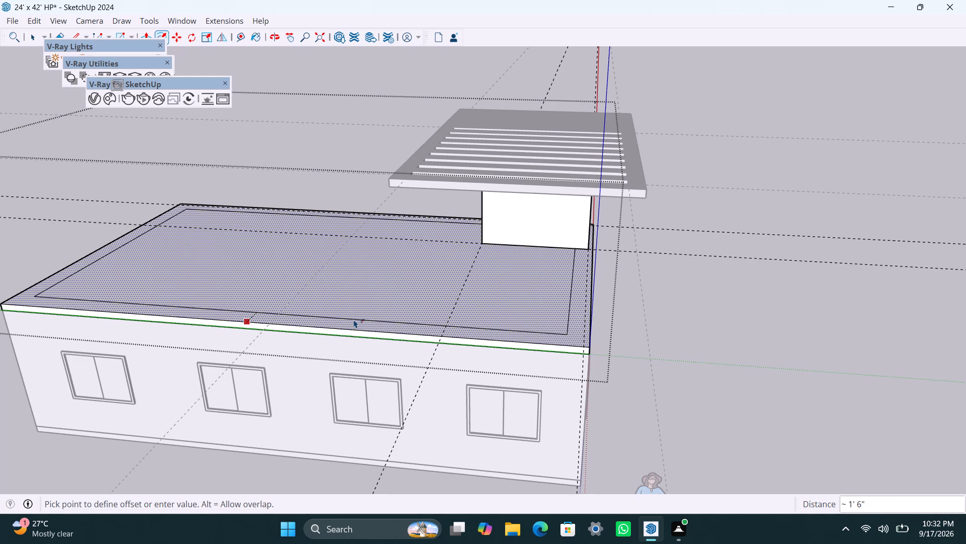
type("4.5\"")
key("Return")
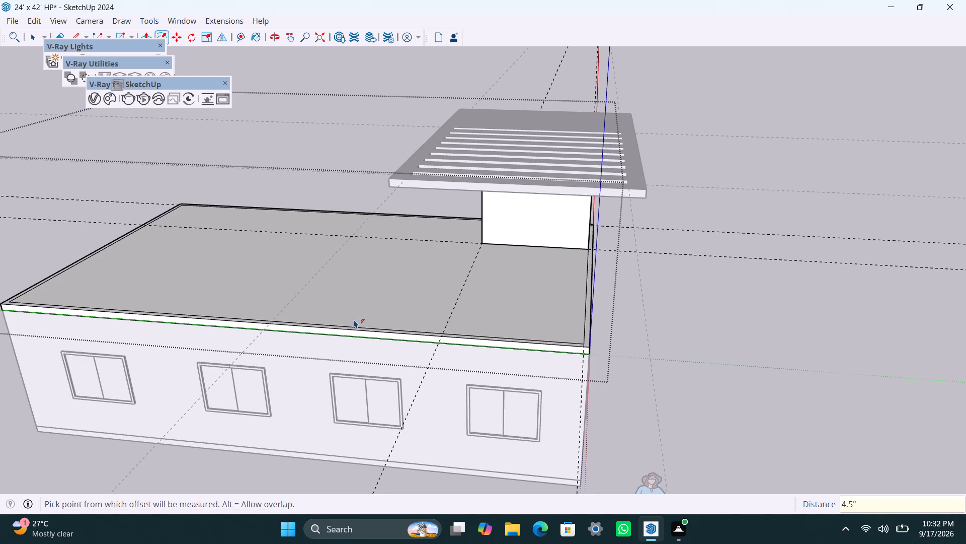
scroll(369, 330, "up", 2)
key("space")
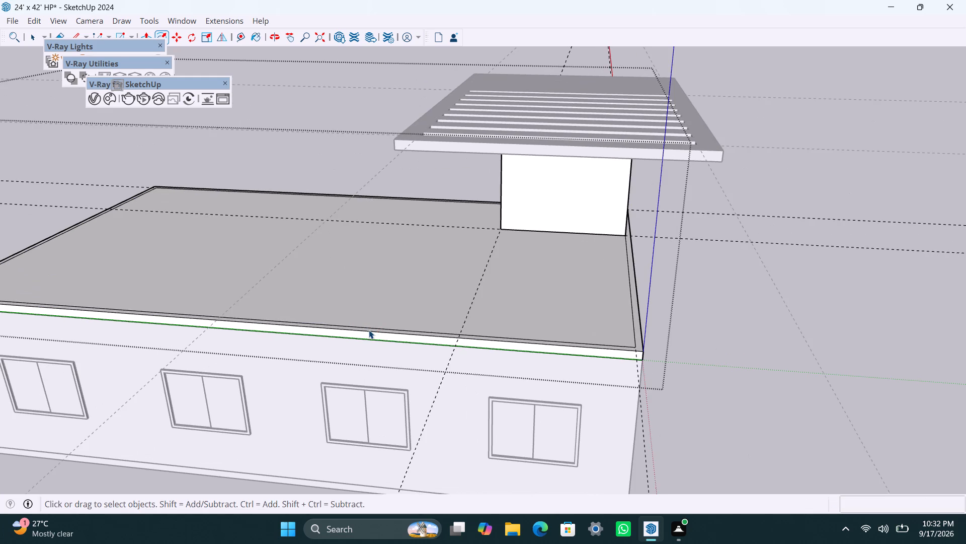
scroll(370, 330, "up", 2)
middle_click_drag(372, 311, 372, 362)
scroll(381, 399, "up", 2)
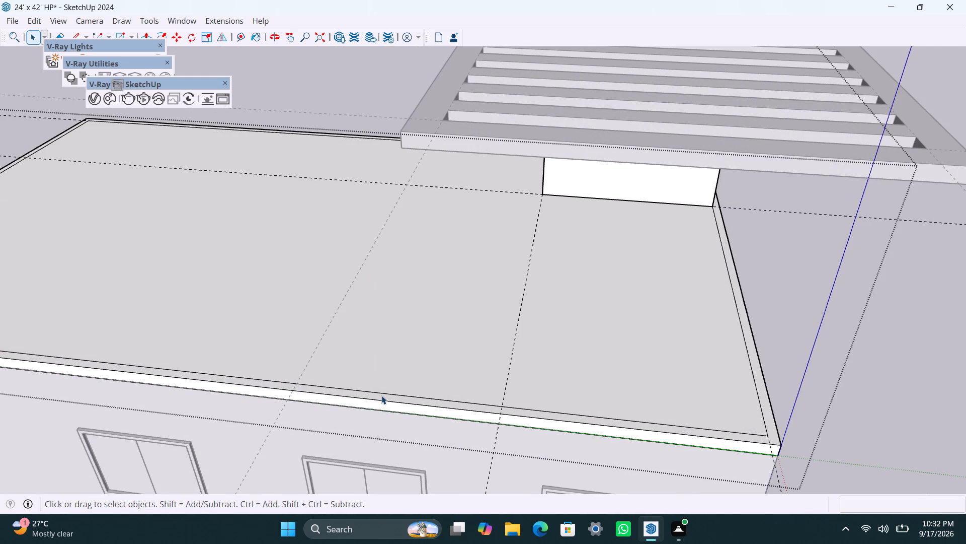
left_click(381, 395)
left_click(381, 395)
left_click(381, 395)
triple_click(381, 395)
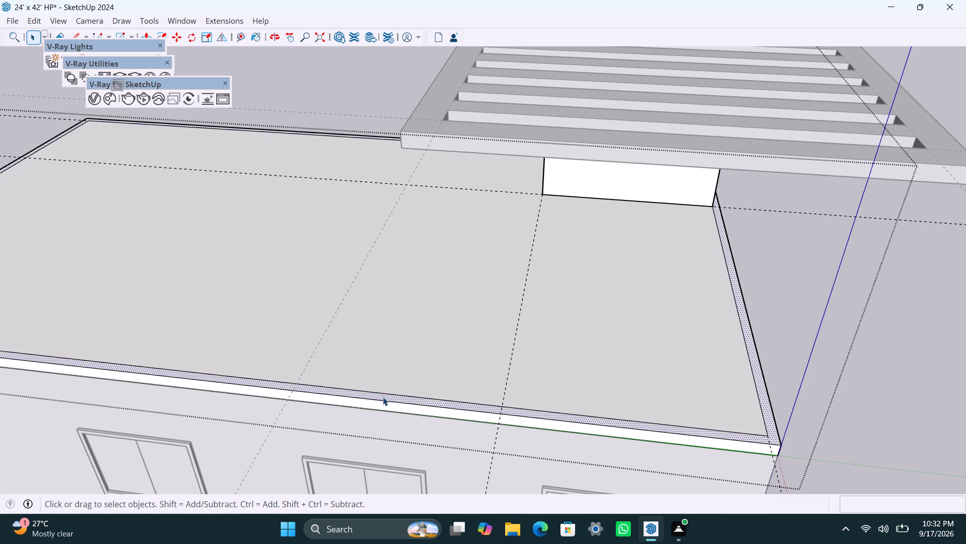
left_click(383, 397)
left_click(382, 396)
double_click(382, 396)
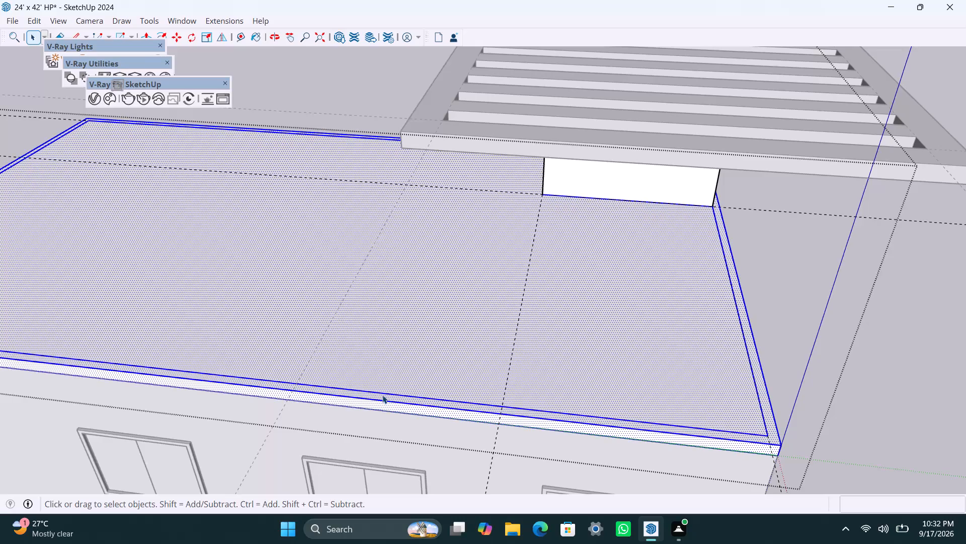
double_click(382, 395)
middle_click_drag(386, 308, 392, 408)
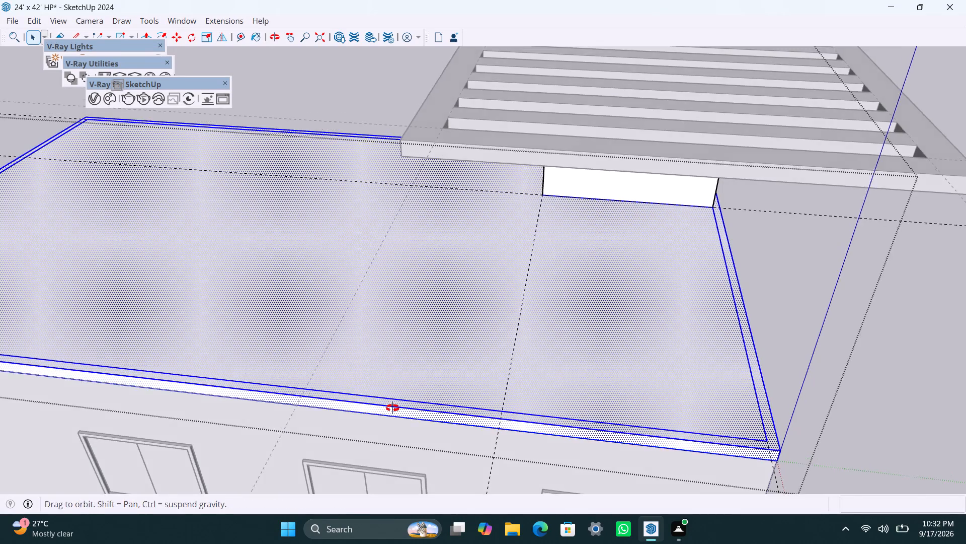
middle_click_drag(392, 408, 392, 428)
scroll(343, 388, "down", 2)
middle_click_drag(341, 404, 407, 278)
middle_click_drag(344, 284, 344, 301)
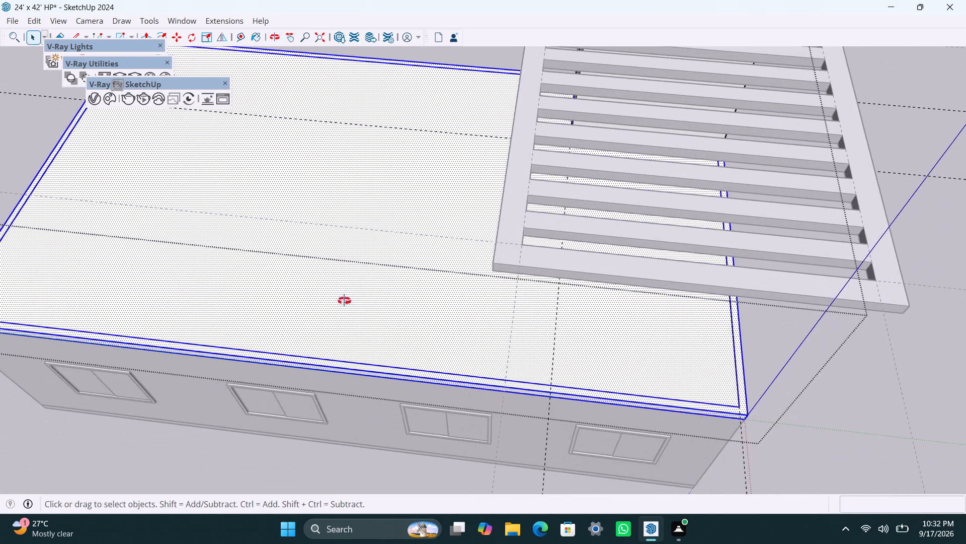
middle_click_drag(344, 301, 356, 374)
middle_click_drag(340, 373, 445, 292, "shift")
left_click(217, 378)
Inside the roof slab group, select the 4.5" border face with its edges and make it a group.
scroll(148, 326, "up", 2)
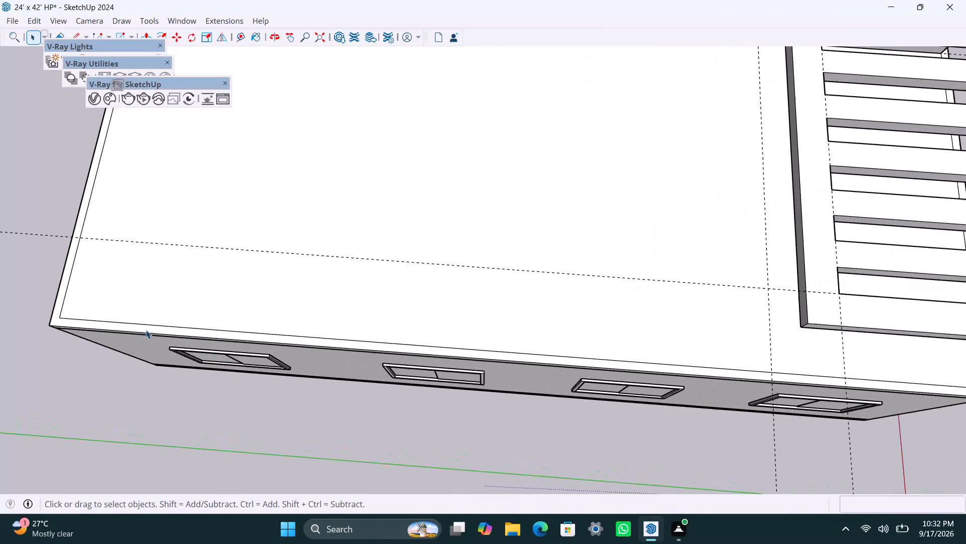
left_click(146, 330)
double_click(146, 330)
double_click(146, 330)
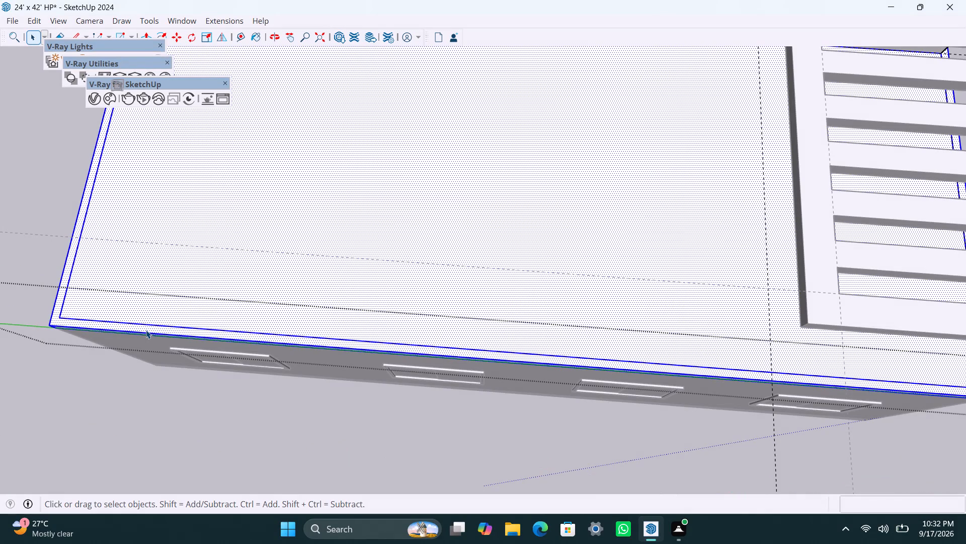
double_click(146, 330)
scroll(145, 326, "up", 3)
double_click(145, 328)
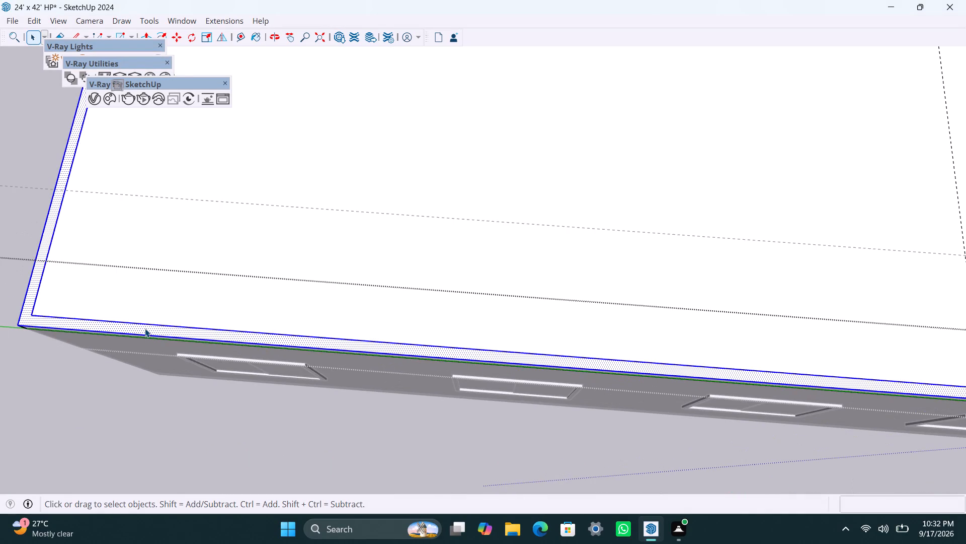
right_click(145, 328)
left_click(200, 137)
Open the border group, push/pull its face up 3' to form the roof parapet, and close the group.
scroll(160, 290, "up", 4)
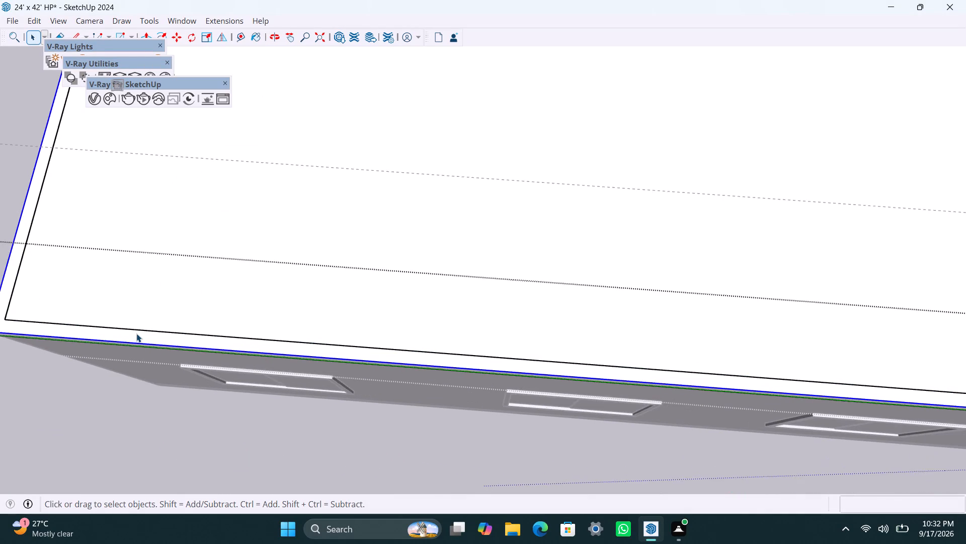
triple_click(139, 333)
key("p")
left_click(142, 333)
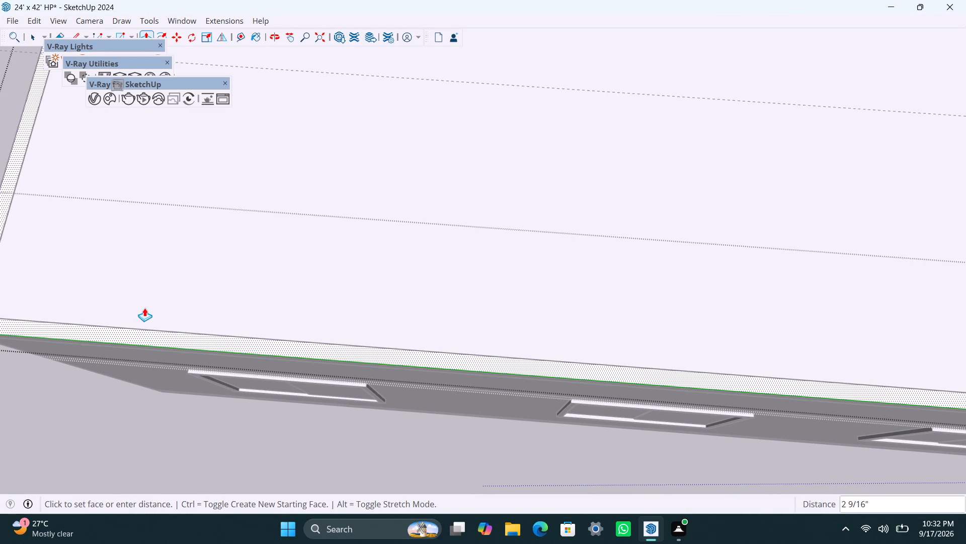
type("3'")
key("Return")
key("space")
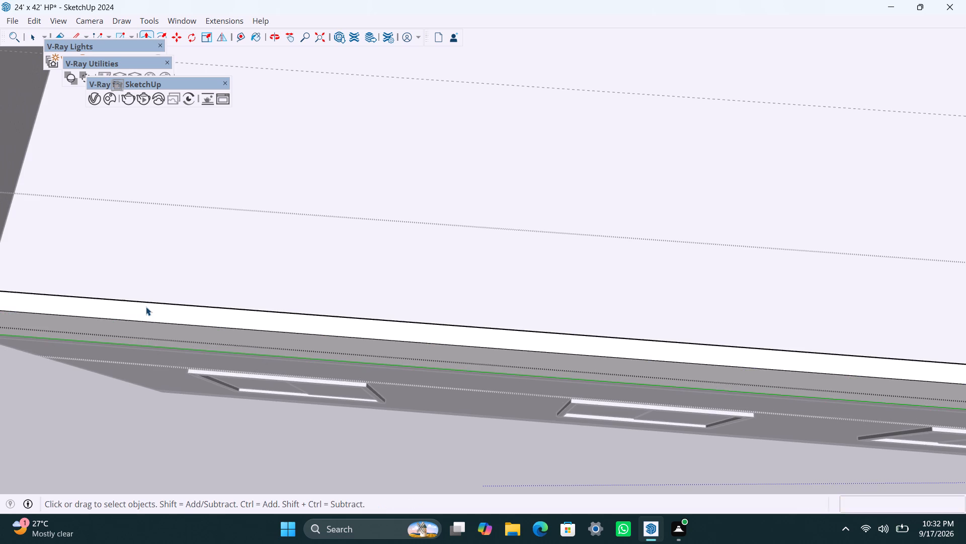
scroll(146, 307, "down", 18)
left_click(615, 346)
Examine the parapet, stair enclosure and slotted cover slab from the house's door side.
scroll(638, 365, "up", 3)
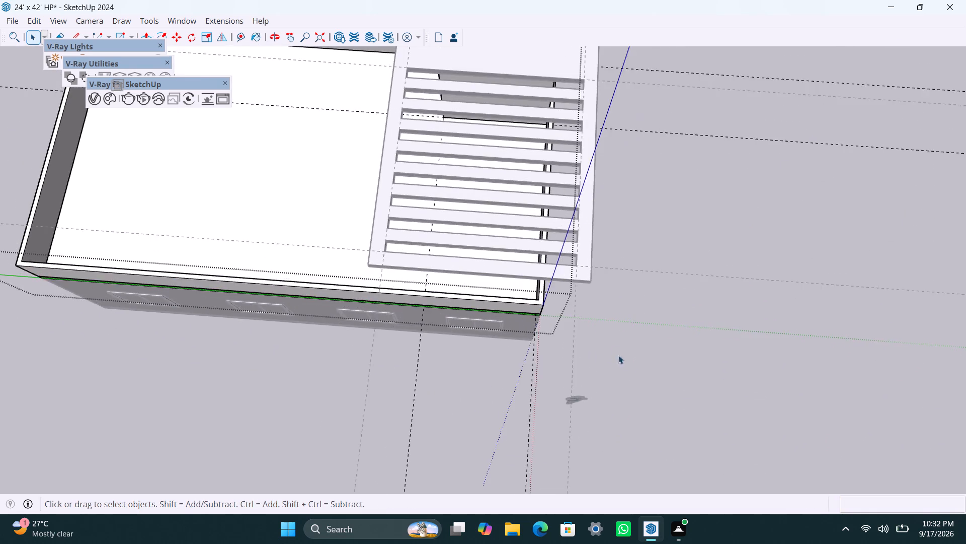
middle_click_drag(605, 337, 78, 124)
scroll(487, 138, "up", 2)
middle_click_drag(496, 164, 517, 129)
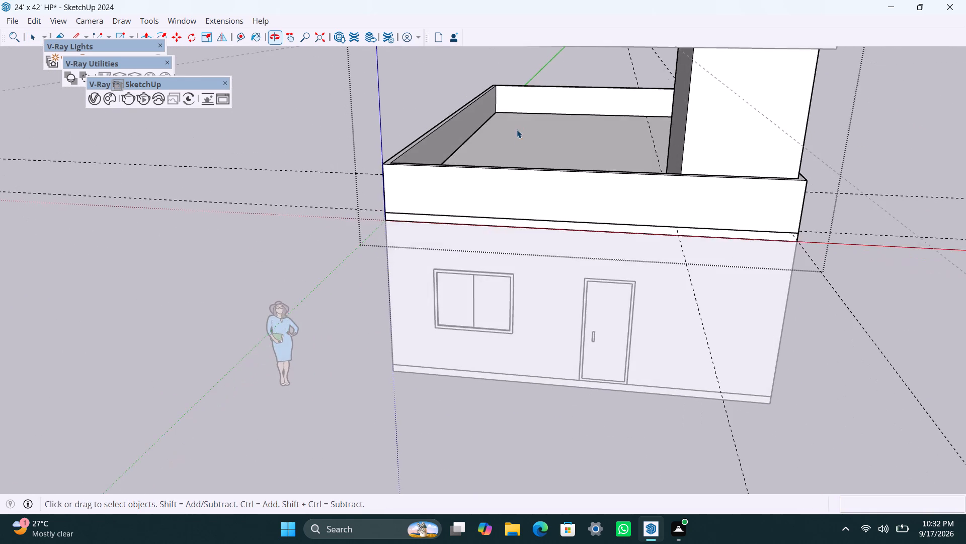
scroll(519, 160, "down", 3)
middle_click_drag(542, 233, 540, 307, "shift")
scroll(541, 278, "up", 2)
middle_click_drag(545, 268, 568, 228)
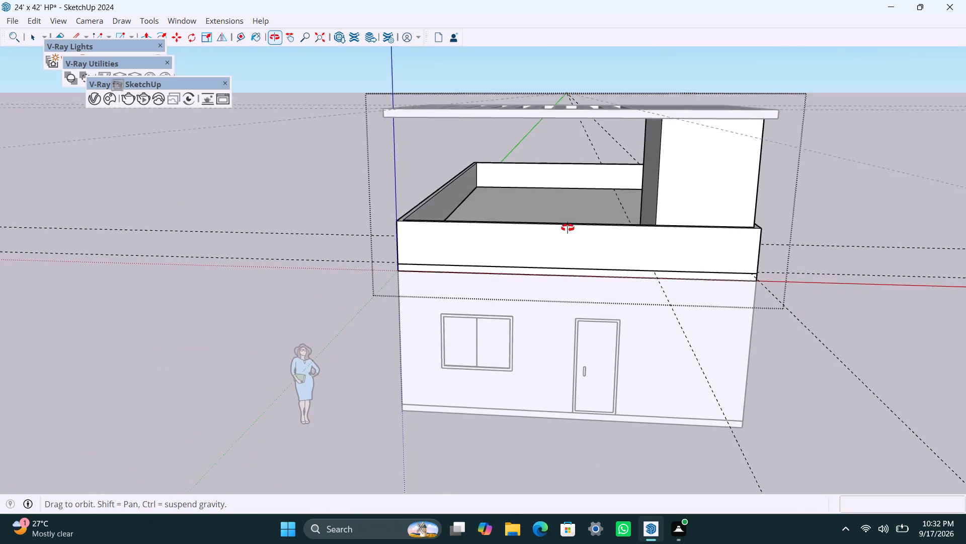
middle_click_drag(568, 228, 568, 227)
scroll(508, 199, "down", 3)
scroll(436, 151, "up", 2)
middle_click_drag(473, 179, 507, 177)
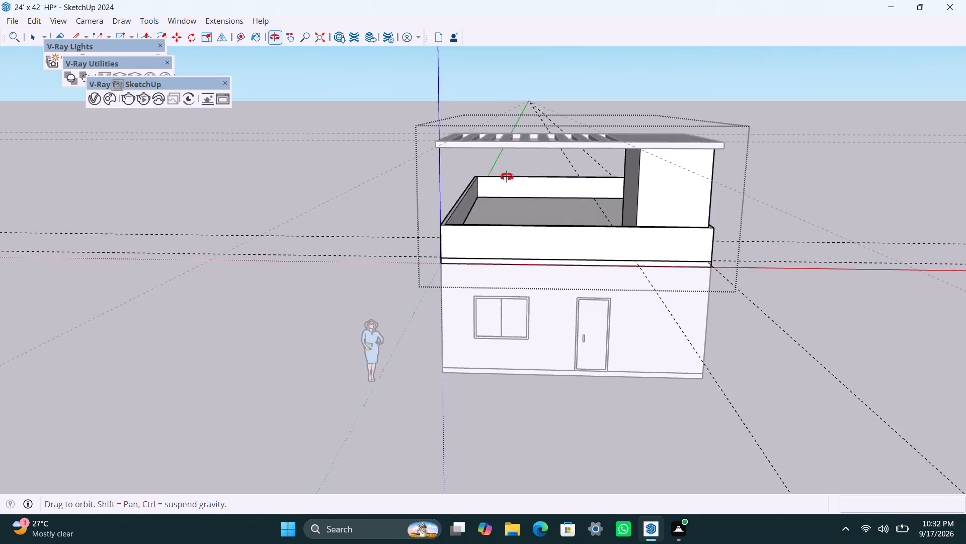
Close the open roof slab group.
middle_click_drag(507, 177, 558, 171)
scroll(476, 147, "up", 4)
middle_click_drag(456, 154, 432, 98)
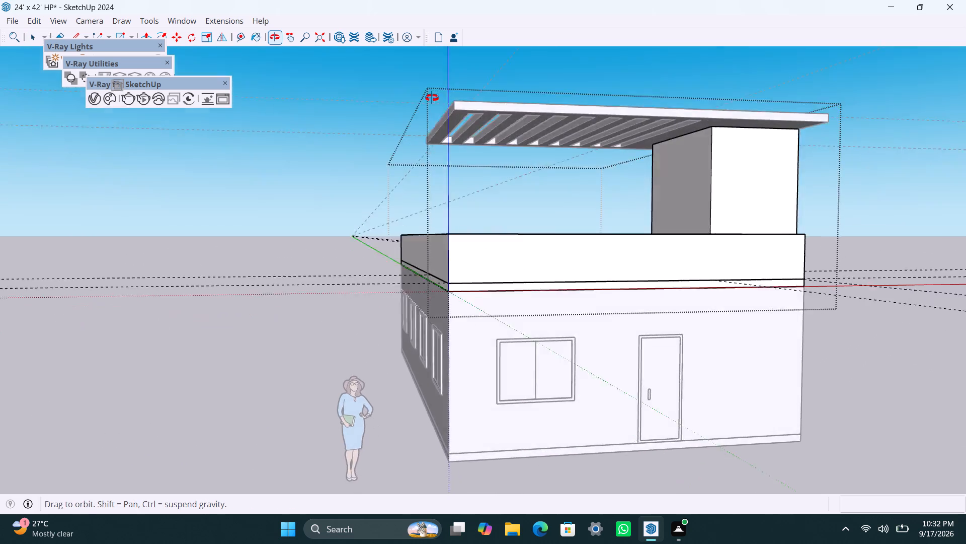
middle_click_drag(432, 98, 407, 98)
scroll(471, 156, "up", 7)
middle_click_drag(420, 127, 432, 89)
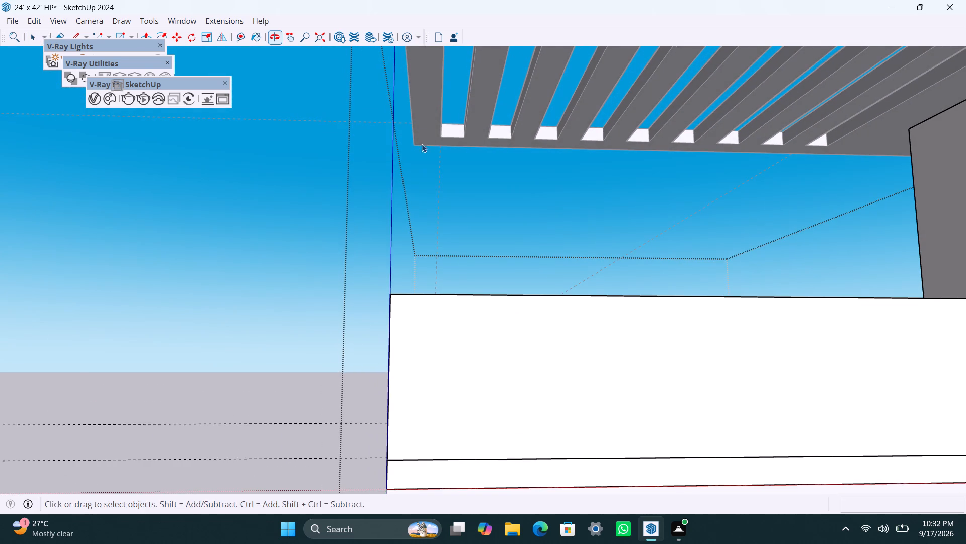
left_click(128, 259)
left_click(124, 255)
Open the cover slab group and draw a 9" by 9" square on its underside at the slotted end's corner farthest from the door side.
scroll(394, 235, "down", 2)
middle_click_drag(313, 264, 687, 275)
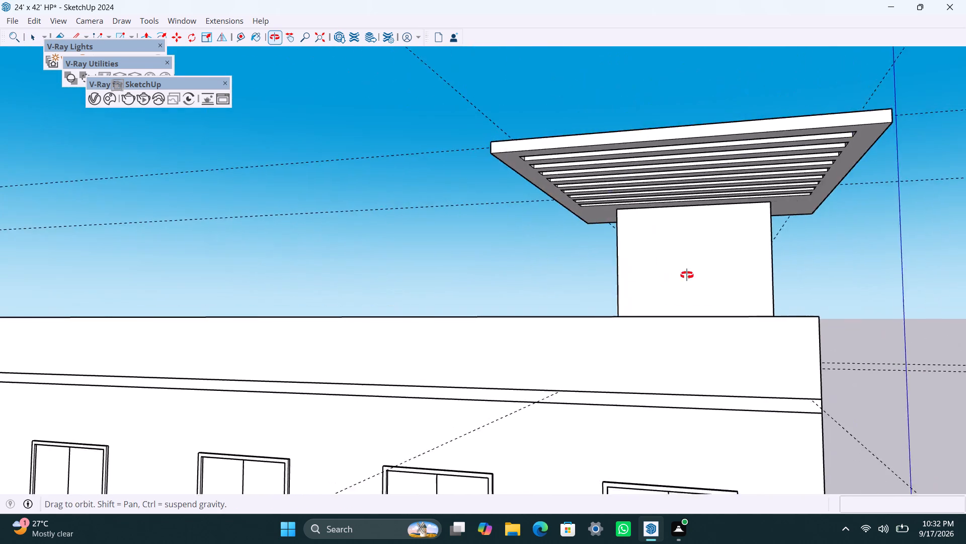
middle_click_drag(687, 275, 746, 257)
scroll(522, 182, "up", 3)
middle_click_drag(520, 161, 500, 120)
scroll(497, 98, "up", 1)
triple_click(487, 72)
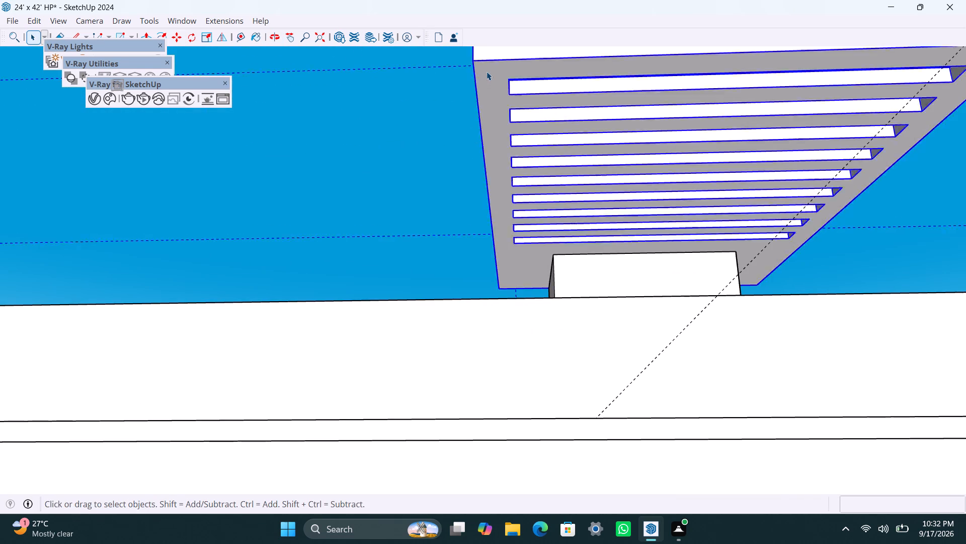
left_click(486, 71)
left_click(501, 71)
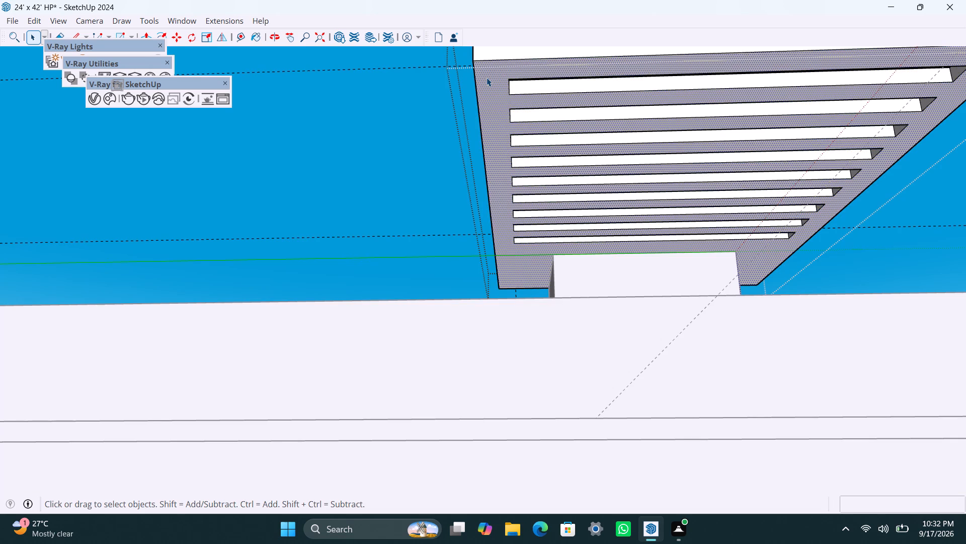
key("t")
key("r")
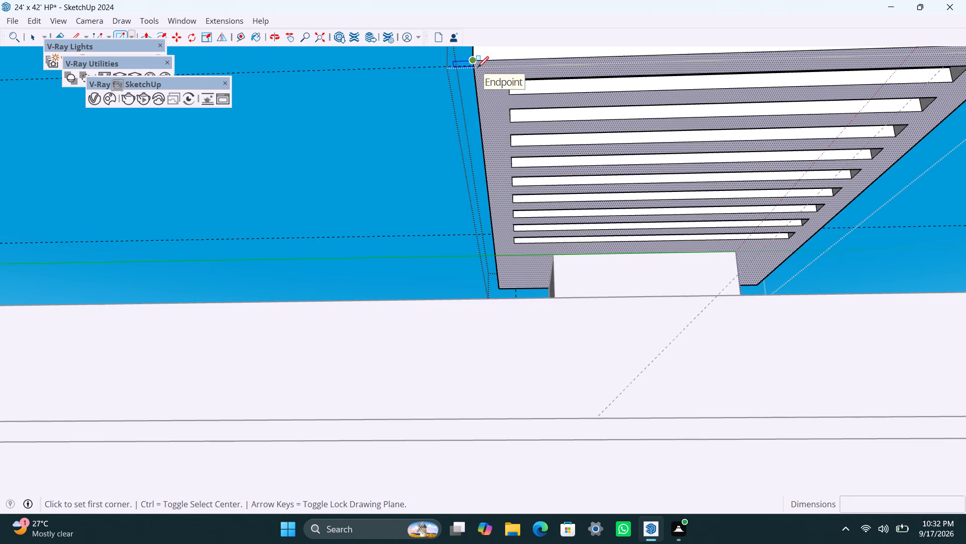
left_click_drag(474, 66, 481, 75)
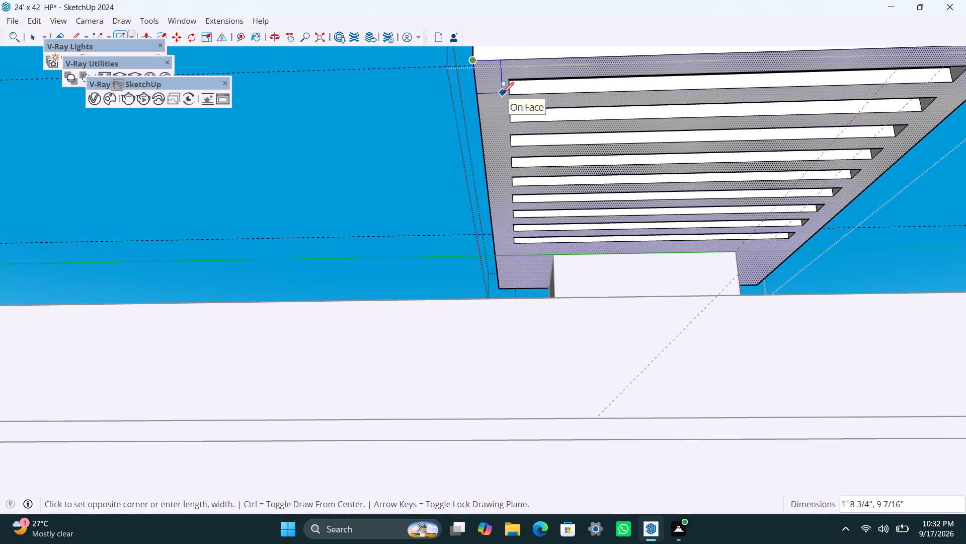
key("9")
type("\",9\"")
key("Return")
key("space")
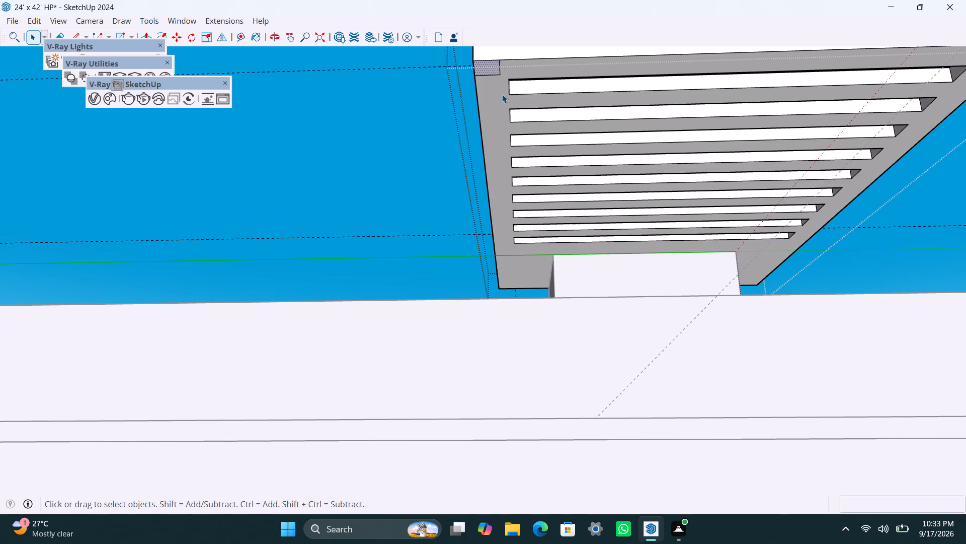
Push/pull the 9" corner square down to the roof slab's level to form a column.
left_click(490, 66)
scroll(424, 167, "down", 3)
middle_click_drag(407, 209, 493, 274)
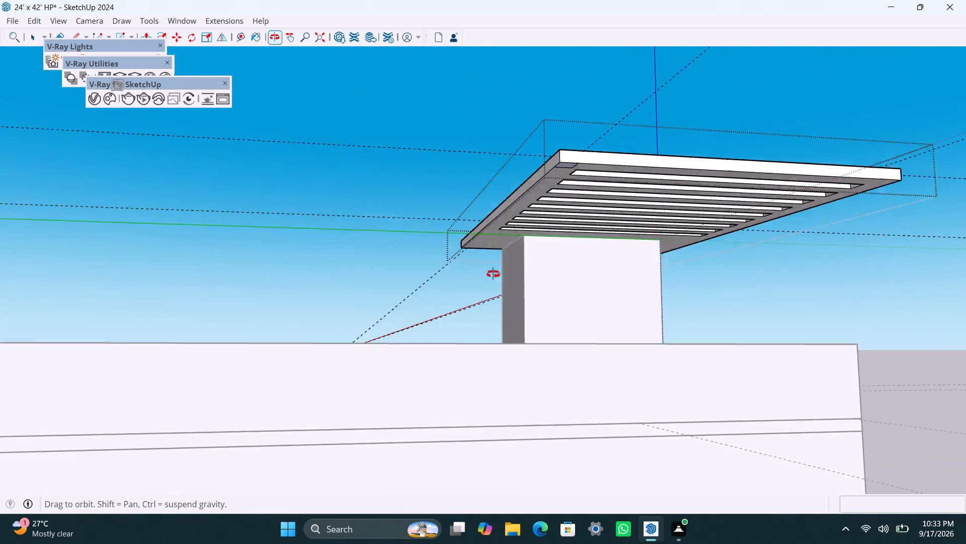
middle_click_drag(493, 274, 517, 287)
key("p")
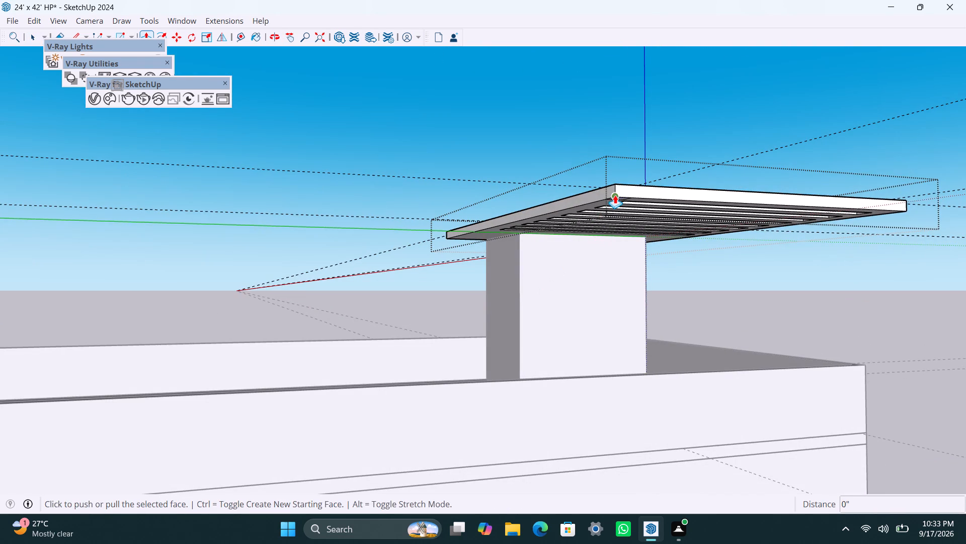
left_click_drag(617, 195, 585, 395)
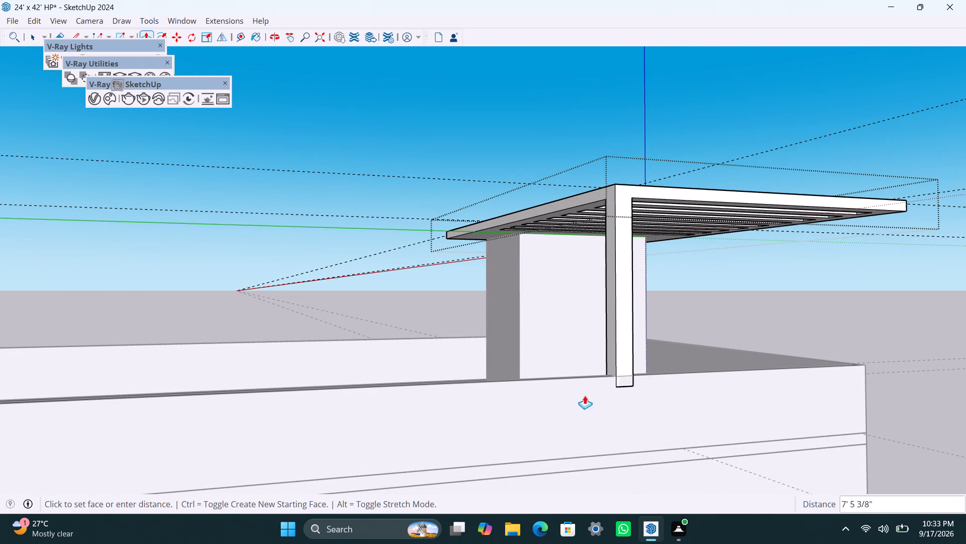
left_click_drag(585, 395, 593, 454)
key("space")
left_click(848, 324)
Examine the new column against the parapet and the cover slab's door-side overhang.
scroll(704, 320, "down", 4)
middle_click_drag(649, 342, 439, 351)
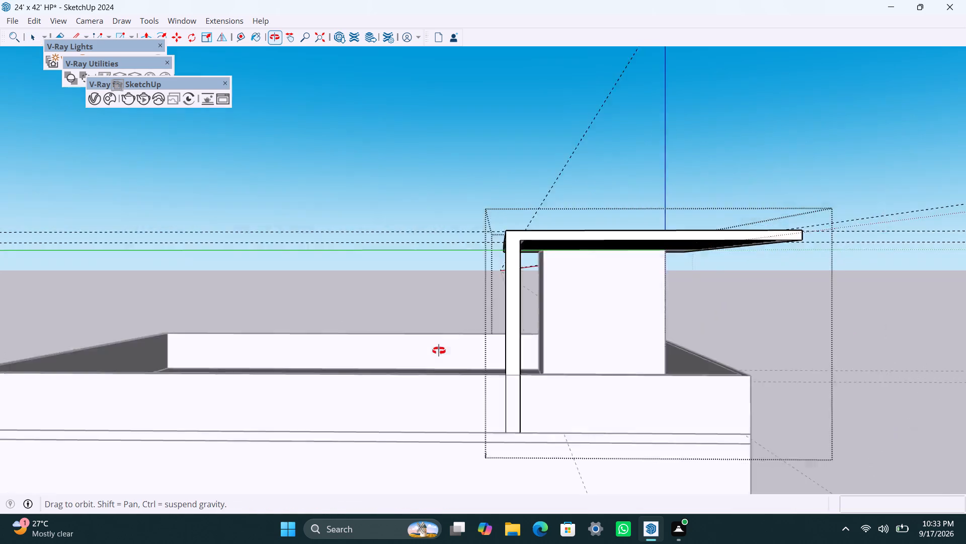
middle_click_drag(439, 351, 162, 418)
scroll(254, 396, "up", 2)
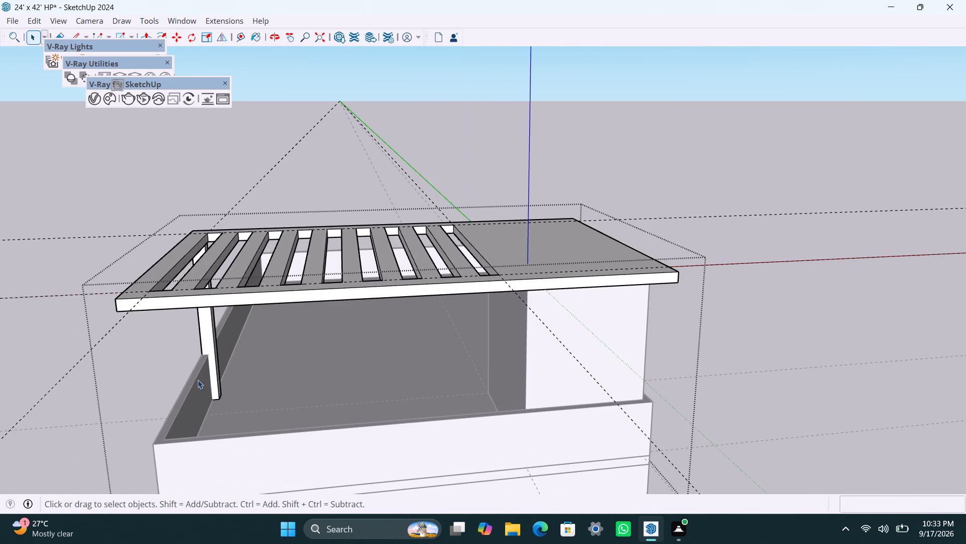
middle_click_drag(210, 392, 369, 333)
scroll(391, 308, "up", 3)
middle_click_drag(394, 276, 371, 209)
scroll(371, 216, "down", 5)
scroll(373, 156, "up", 2)
middle_click_drag(349, 191, 319, 240)
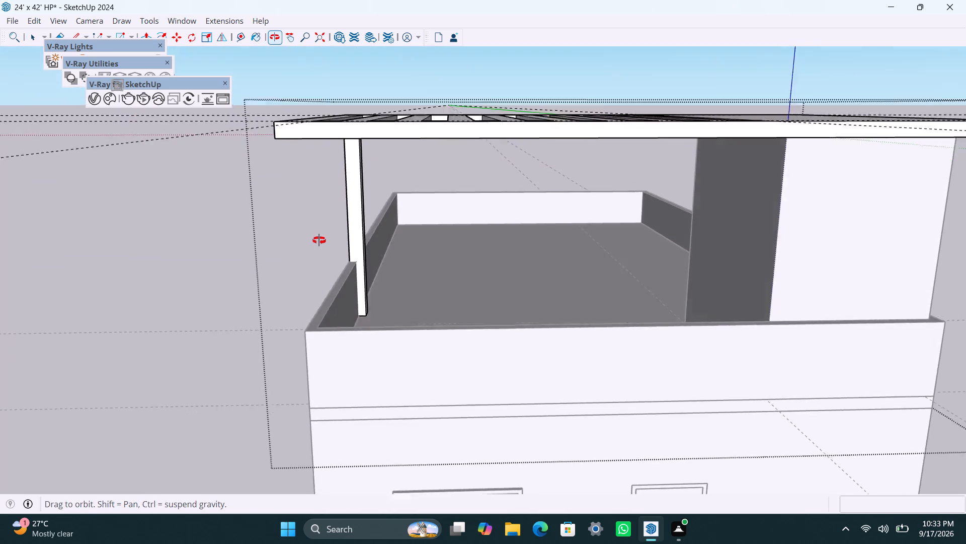
middle_click_drag(319, 240, 318, 234)
scroll(325, 210, "down", 3)
middle_click_drag(351, 221, 414, 230, "shift")
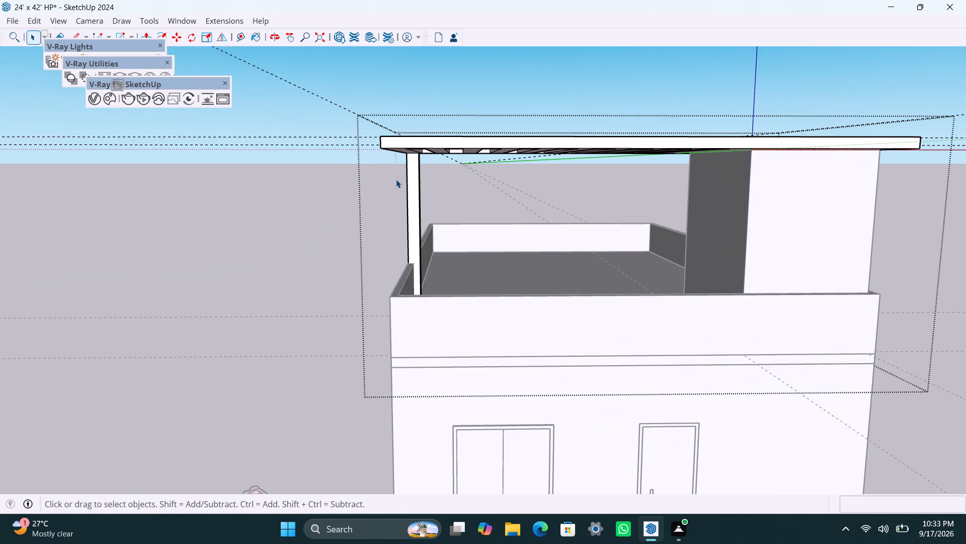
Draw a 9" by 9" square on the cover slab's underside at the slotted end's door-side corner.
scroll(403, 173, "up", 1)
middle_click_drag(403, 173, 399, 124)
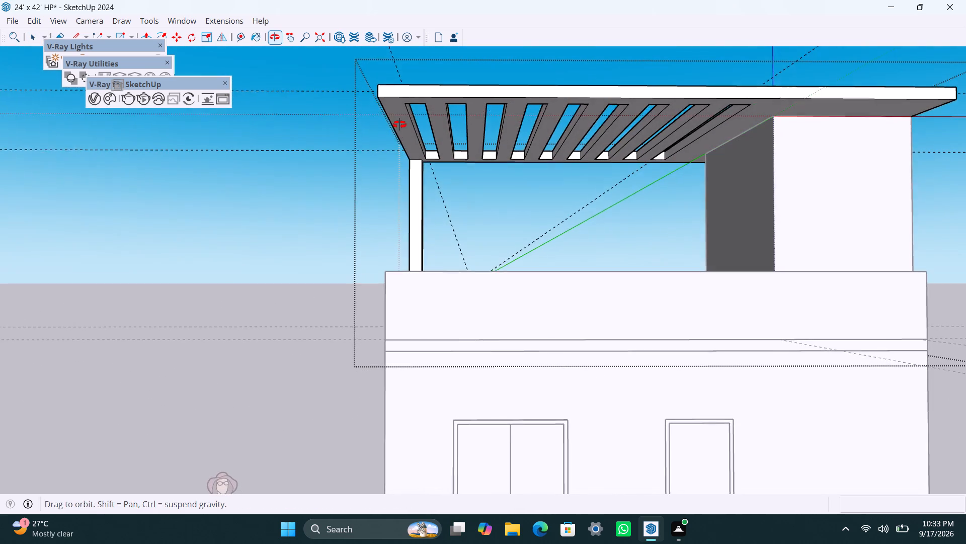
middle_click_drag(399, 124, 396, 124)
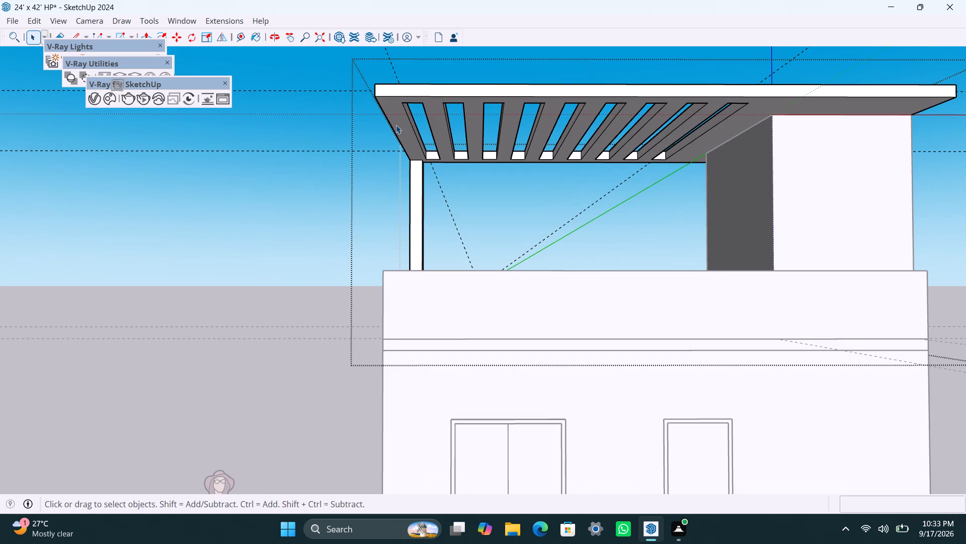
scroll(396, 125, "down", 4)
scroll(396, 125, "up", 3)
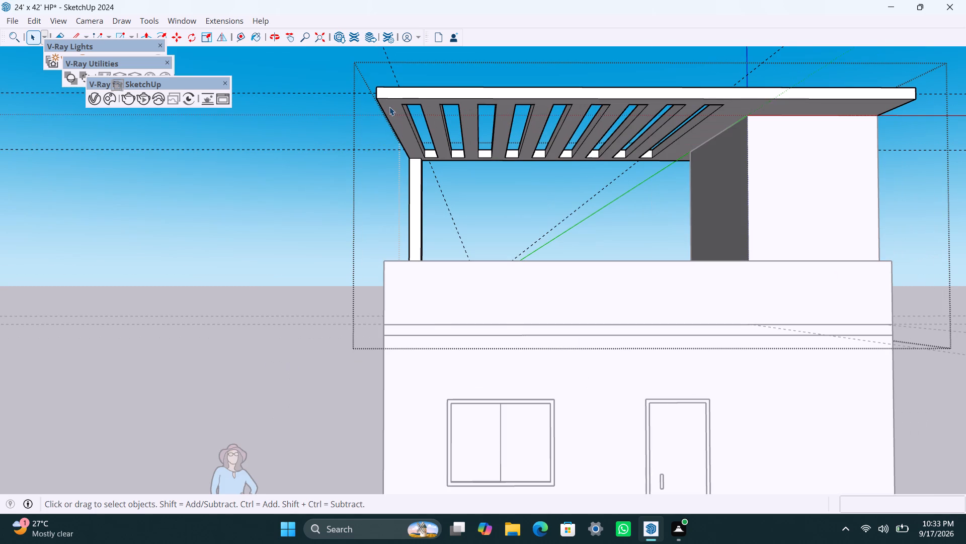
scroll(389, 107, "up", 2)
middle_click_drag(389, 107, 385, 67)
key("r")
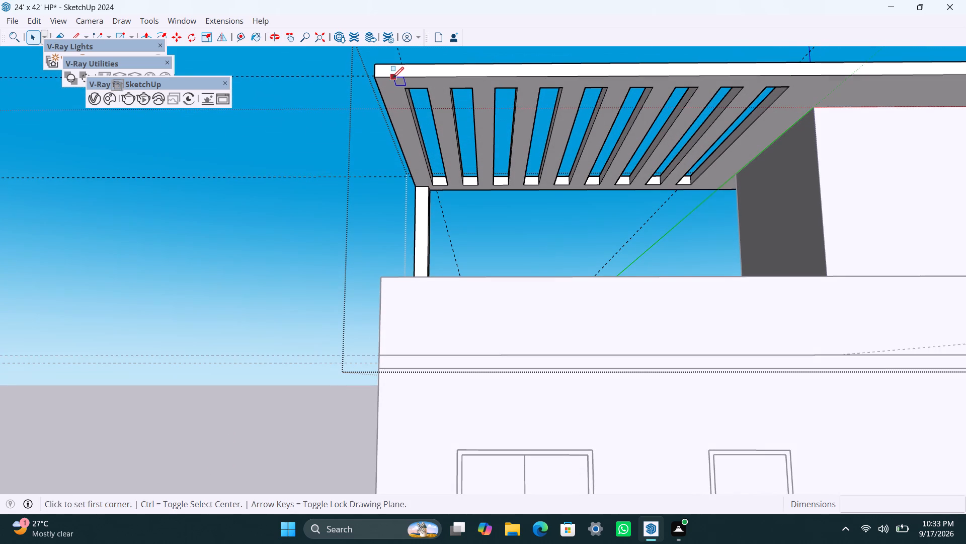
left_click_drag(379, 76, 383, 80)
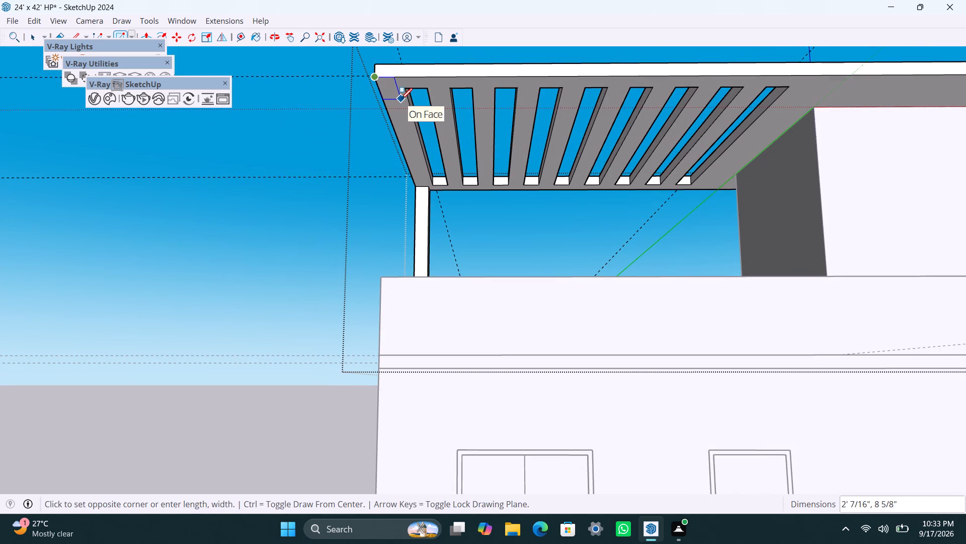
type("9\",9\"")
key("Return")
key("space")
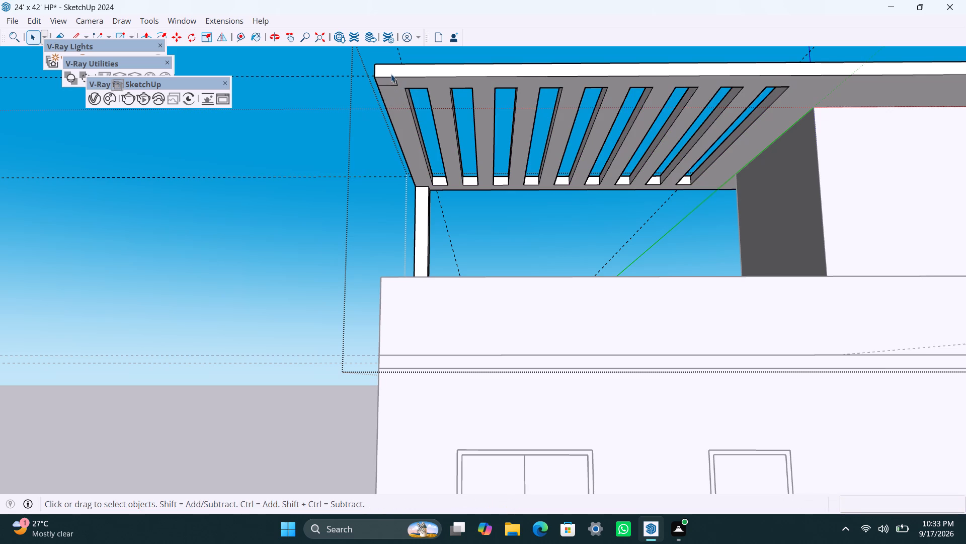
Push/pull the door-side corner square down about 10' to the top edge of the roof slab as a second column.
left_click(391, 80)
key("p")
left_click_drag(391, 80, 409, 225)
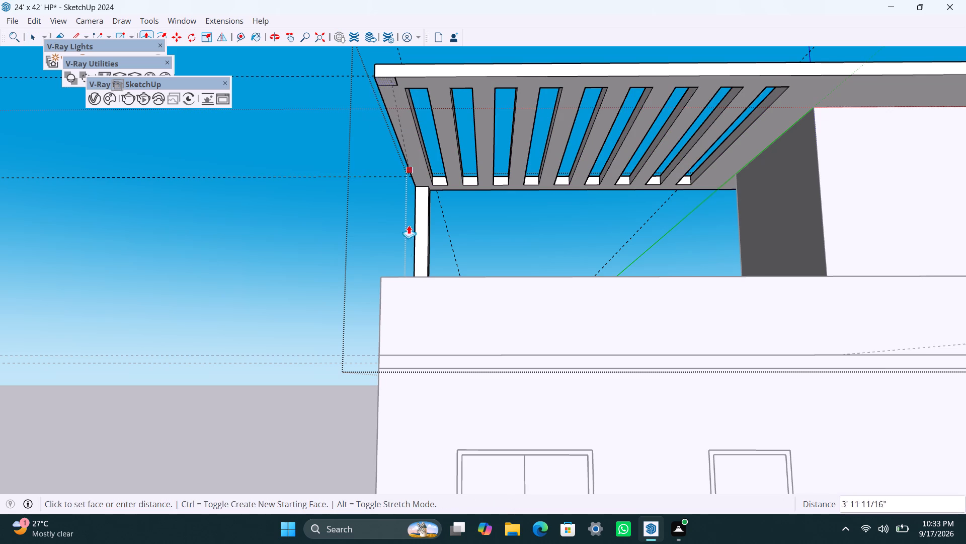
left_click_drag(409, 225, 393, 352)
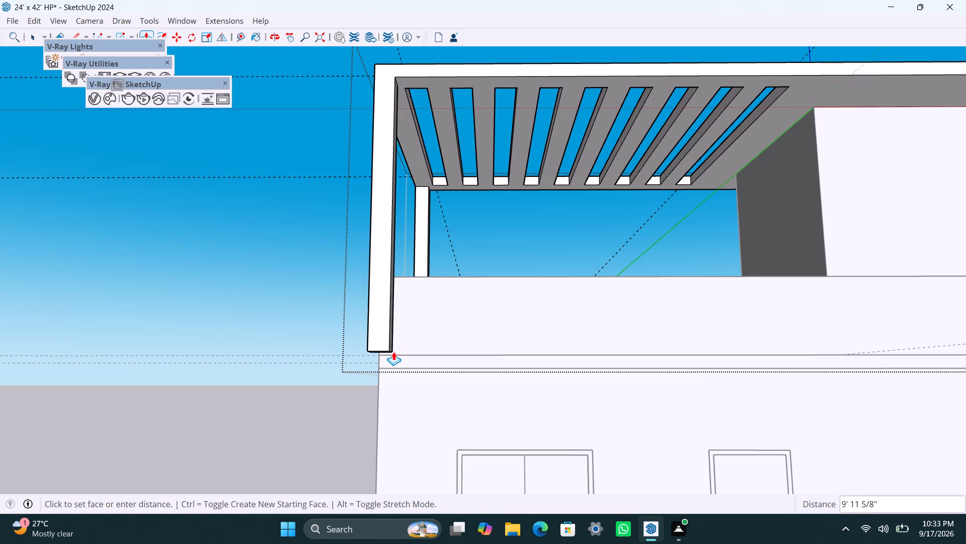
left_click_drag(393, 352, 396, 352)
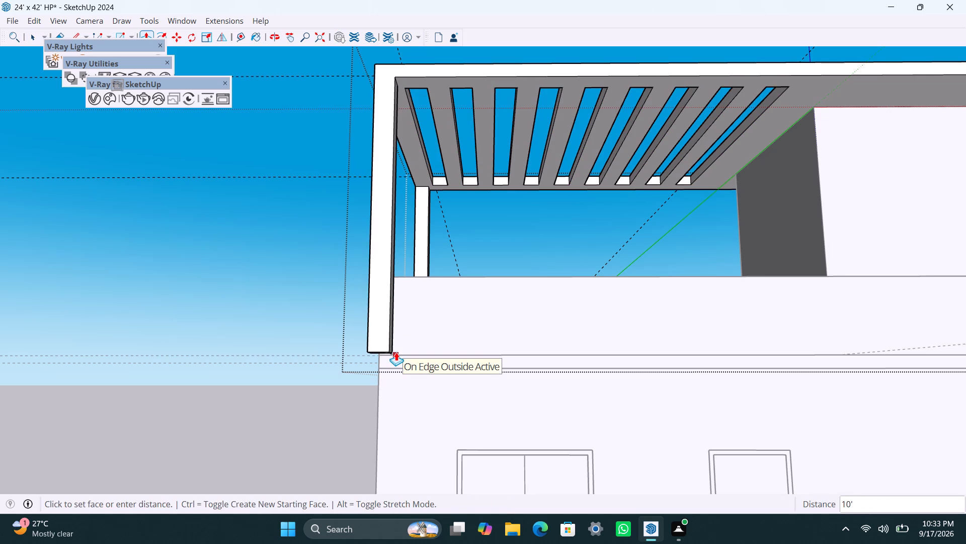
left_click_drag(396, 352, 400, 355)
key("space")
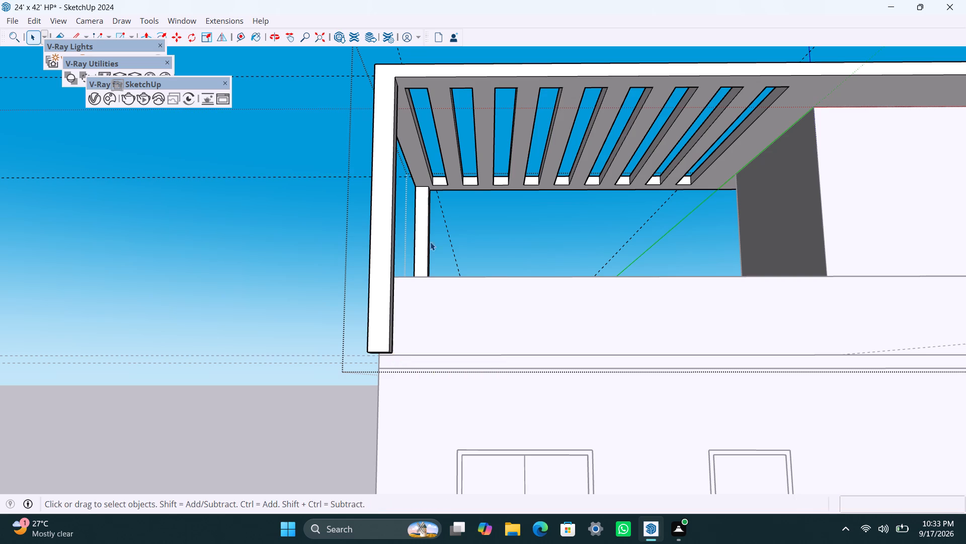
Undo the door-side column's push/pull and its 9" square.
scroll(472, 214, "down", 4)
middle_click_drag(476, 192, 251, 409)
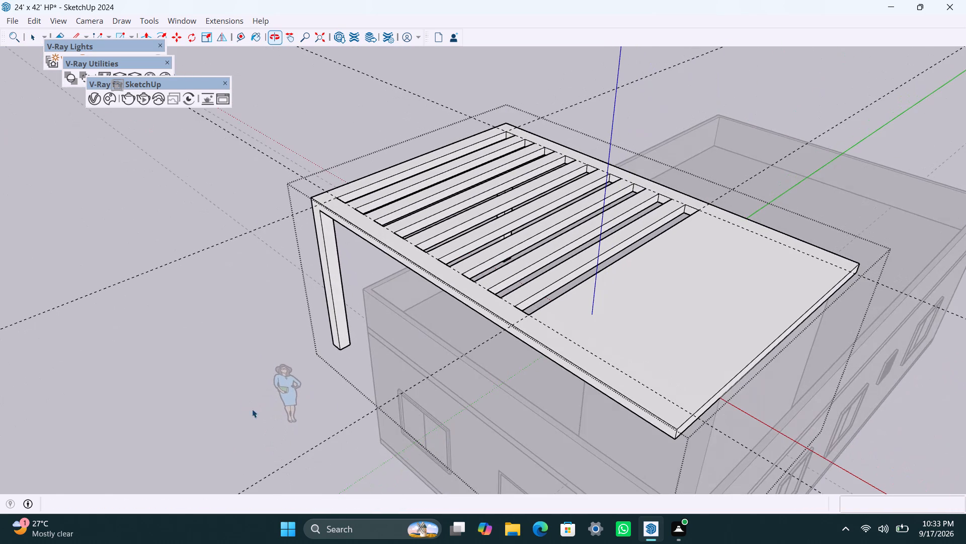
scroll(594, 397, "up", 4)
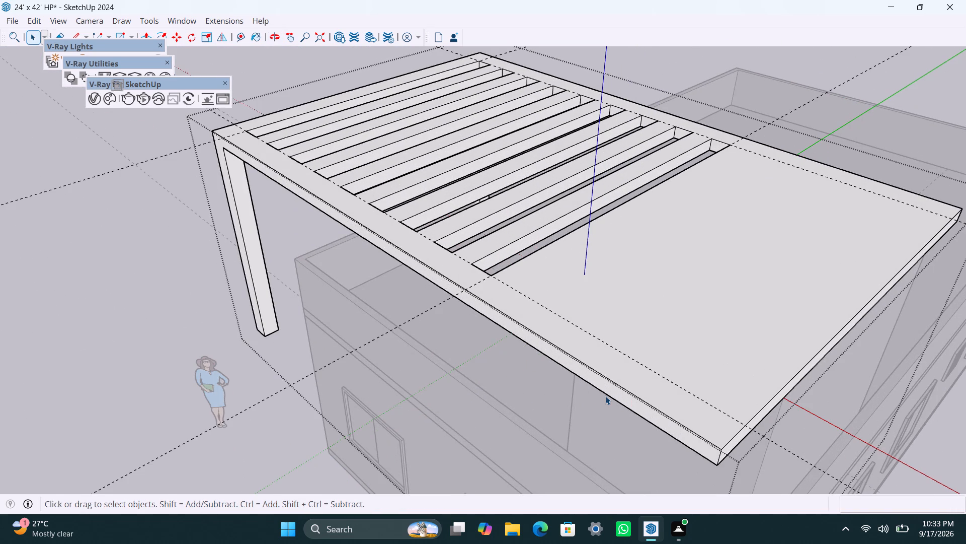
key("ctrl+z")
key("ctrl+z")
Close the cover slab group and scale it along the green axis, drawing its door-side overhang back to the stair enclosure's wall.
left_click(532, 321)
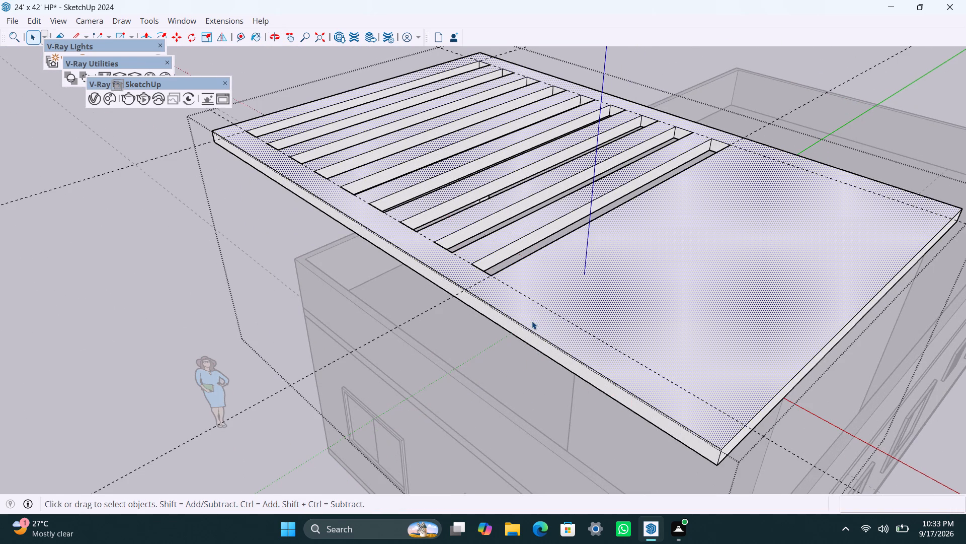
left_click(98, 211)
left_click(336, 192)
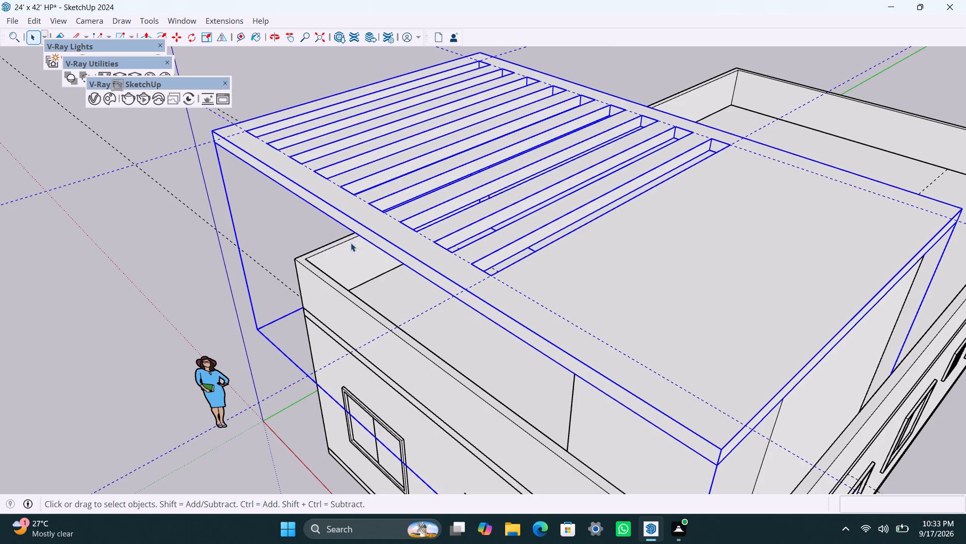
key("s")
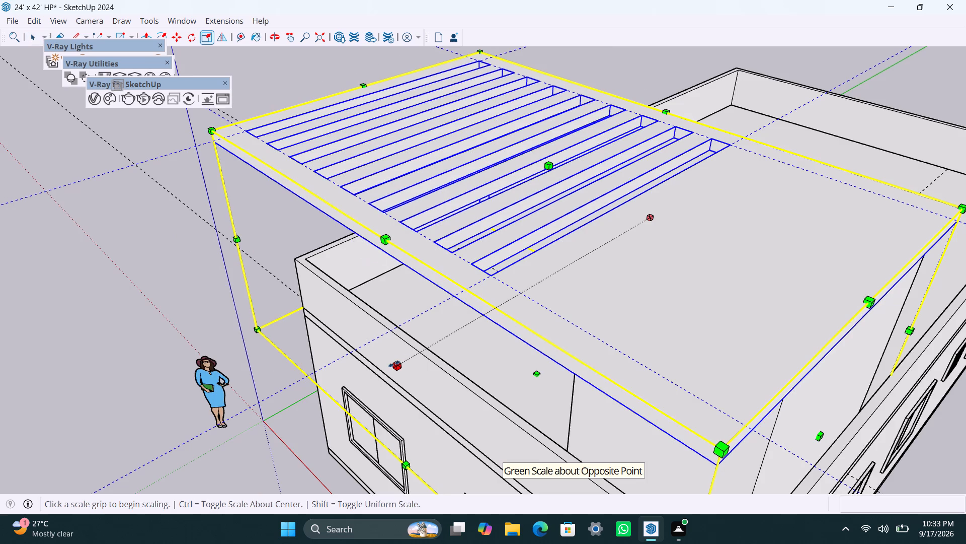
left_click_drag(395, 364, 590, 296)
key("space")
left_click(157, 183)
Reopen the cover slab group and draw a 9" by 9" square on its underside at the slotted end's door-side corner.
scroll(167, 287, "down", 4)
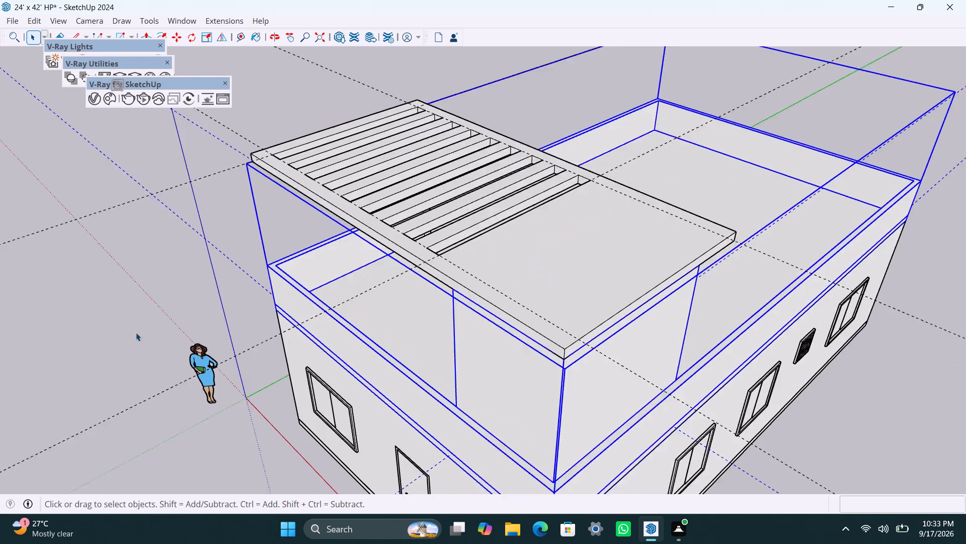
middle_click_drag(144, 328, 413, 166)
scroll(291, 172, "up", 2)
middle_click_drag(287, 167, 276, 124)
left_click(181, 248)
scroll(302, 165, "up", 3)
middle_click_drag(271, 119, 266, 93)
left_click(271, 127)
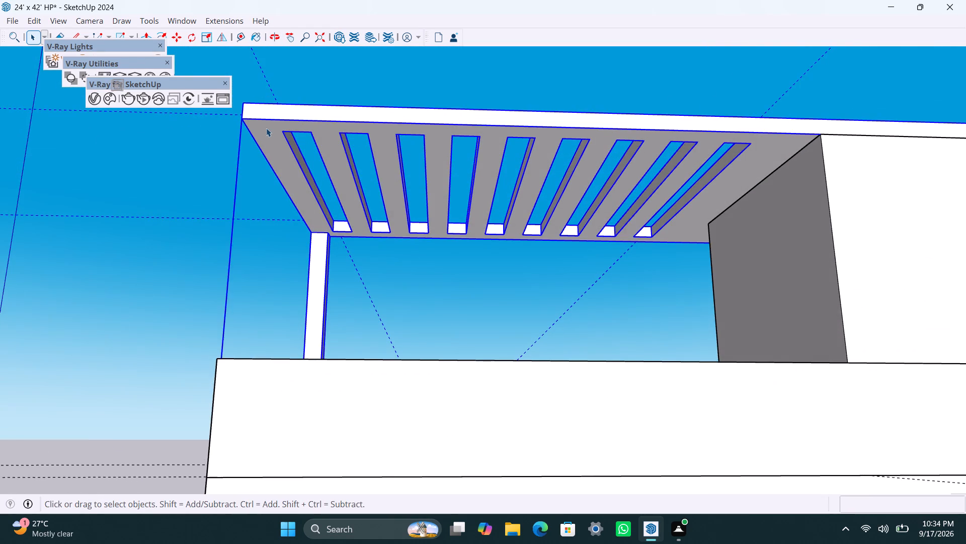
triple_click(266, 128)
scroll(266, 128, "up", 2)
left_click(266, 128)
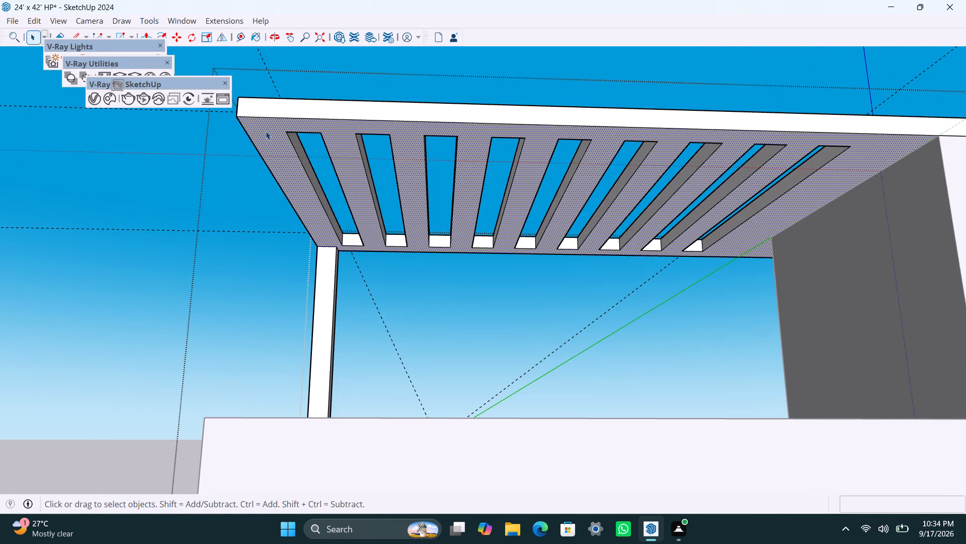
key("r")
left_click_drag(235, 119, 243, 127)
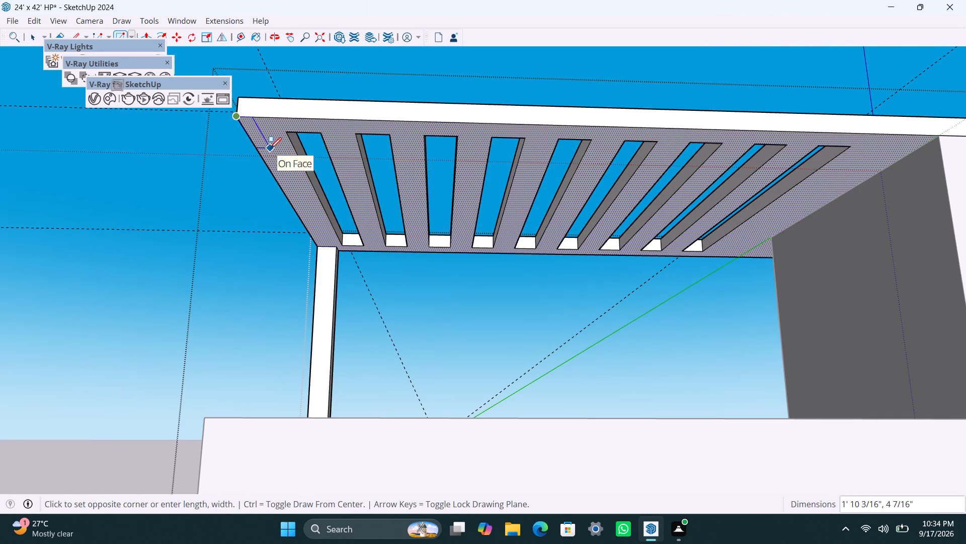
type("9\",9\"")
key("Return")
key("space")
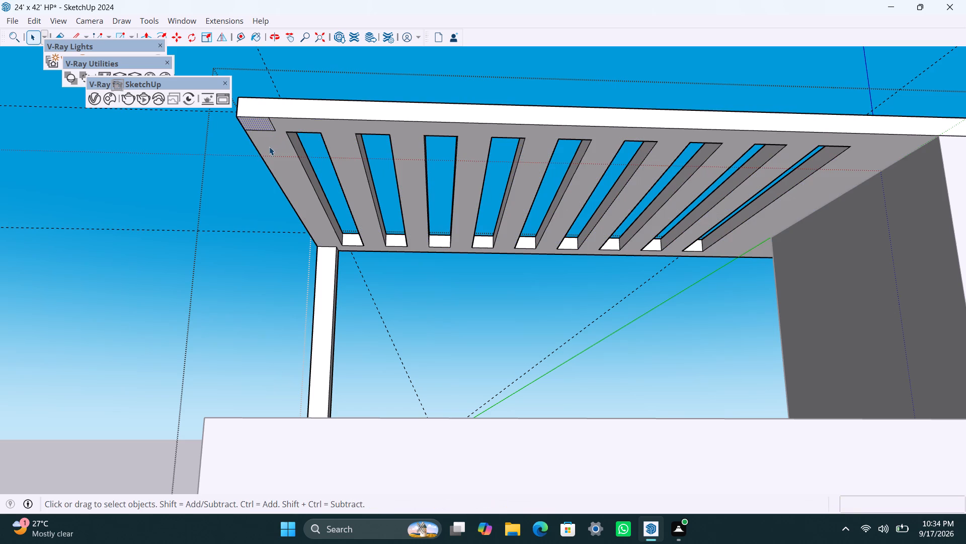
Push/pull the new door-side 9" square down about 7' 6 3/4" from the cover slab's underside as a second column.
left_click(266, 121)
key("p")
left_click_drag(266, 121, 243, 380)
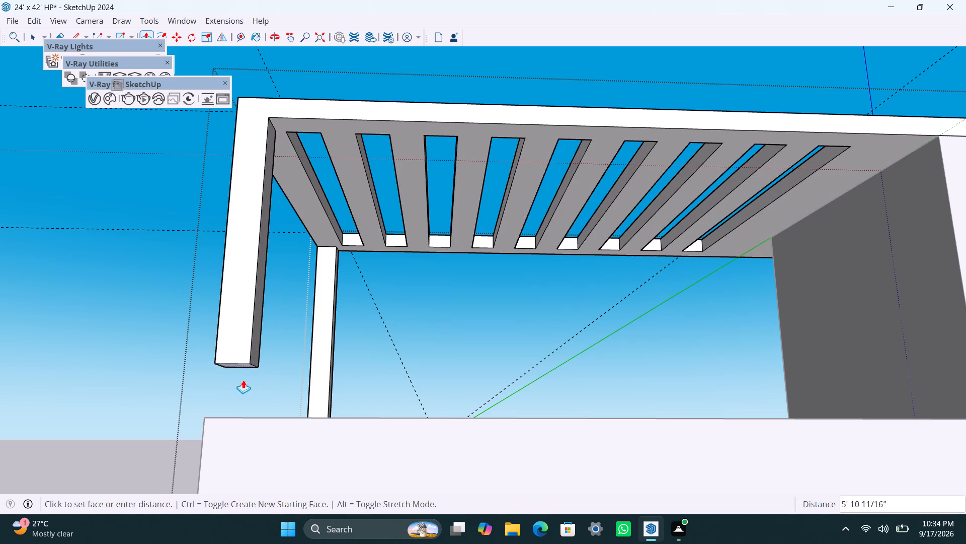
left_click_drag(243, 380, 238, 446)
Extend the door-side column about 2' 5 1/4" further down to the roof slab and close the cover slab group.
scroll(245, 408, "down", 2)
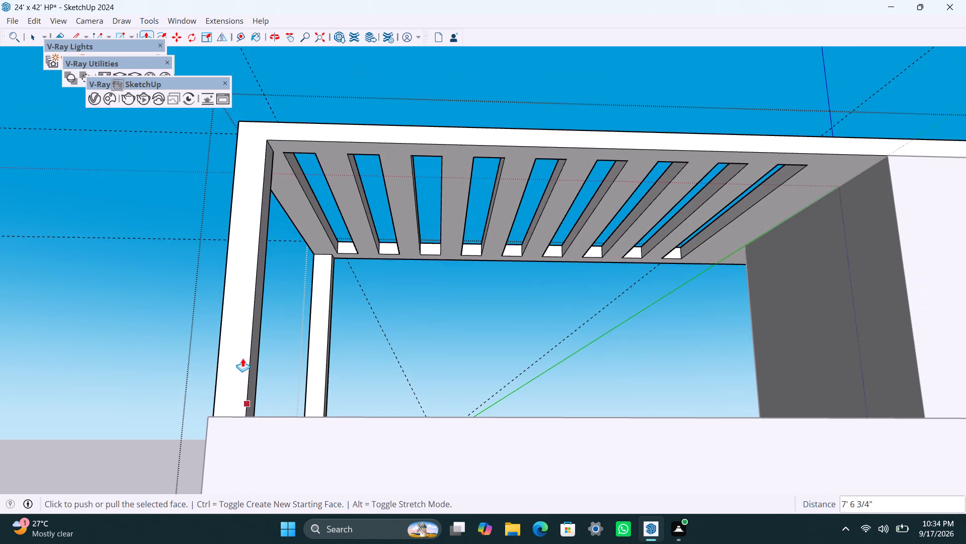
middle_click_drag(243, 356, 193, 543)
scroll(314, 469, "down", 2)
middle_click_drag(315, 444, 285, 202, "shift")
middle_click_drag(277, 210, 217, 424)
scroll(255, 255, "up", 7)
middle_click_drag(246, 243, 218, 232)
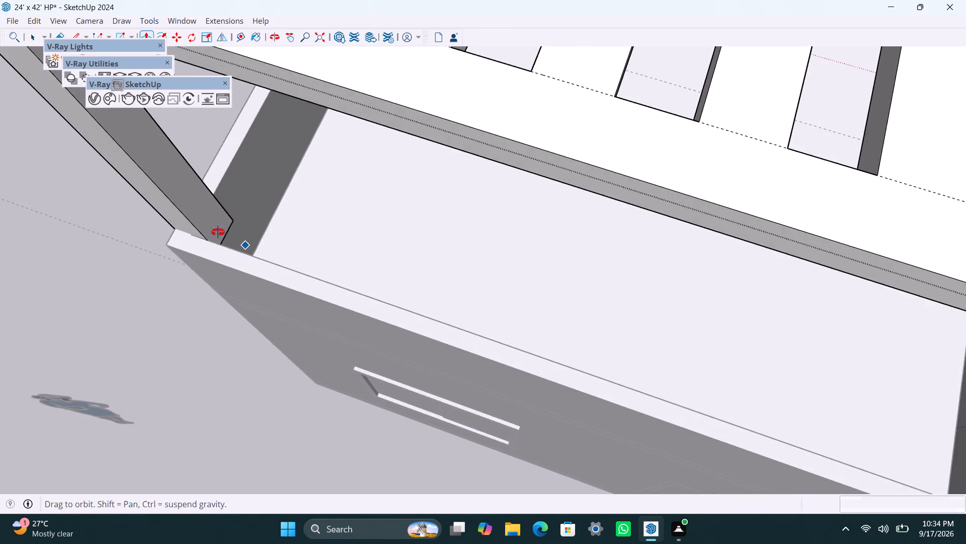
middle_click_drag(218, 232, 84, 186)
scroll(290, 111, "up", 3)
middle_click_drag(493, 181, 252, 184)
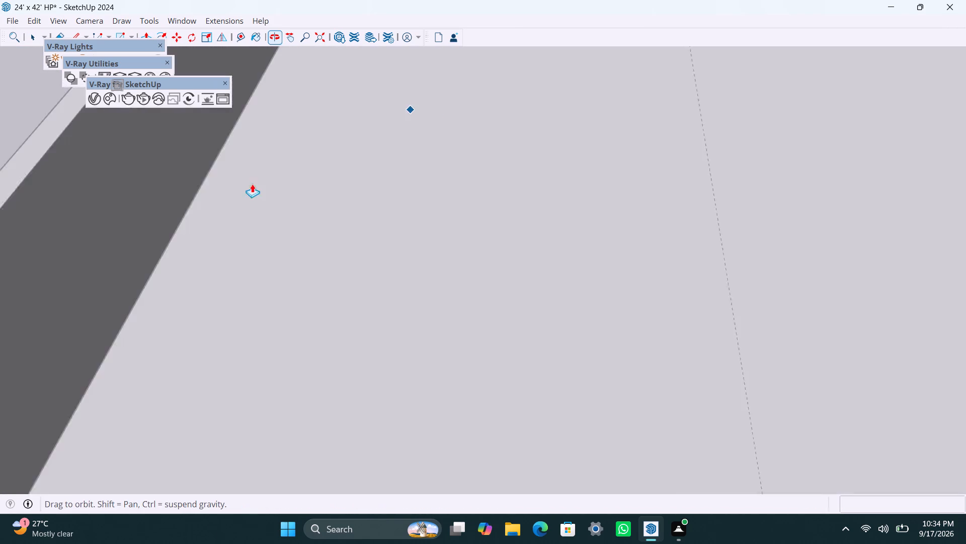
middle_click_drag(252, 184, 231, 166)
scroll(340, 311, "down", 4)
middle_click_drag(393, 301, 469, 0, "shift")
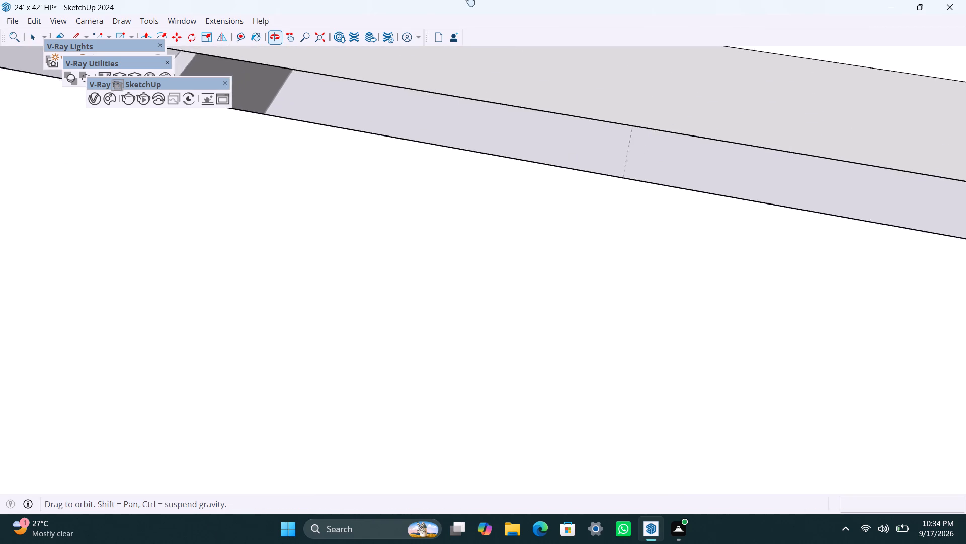
middle_click_drag(469, 0, 426, 199, "shift")
left_click(323, 36)
scroll(416, 340, "down", 3)
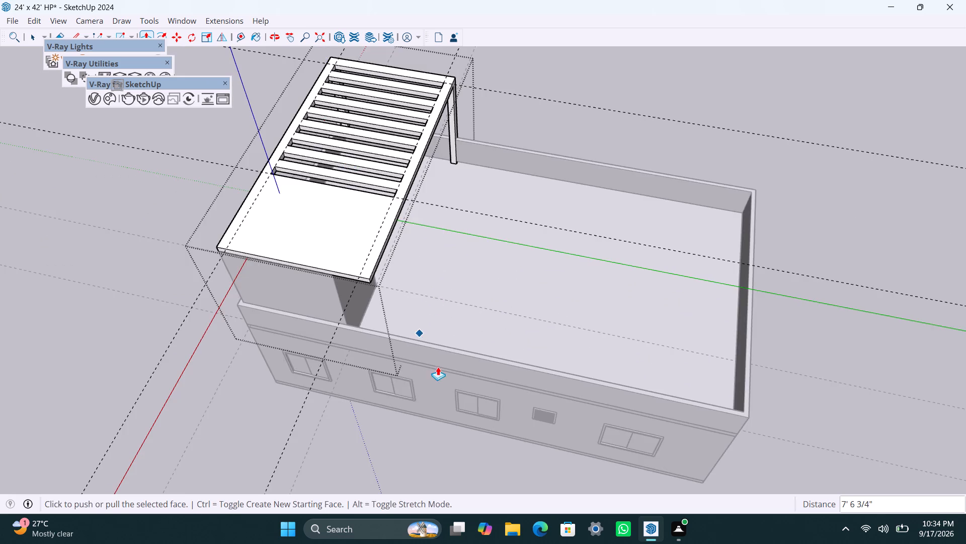
middle_click_drag(475, 361, 338, 180)
scroll(443, 200, "up", 6)
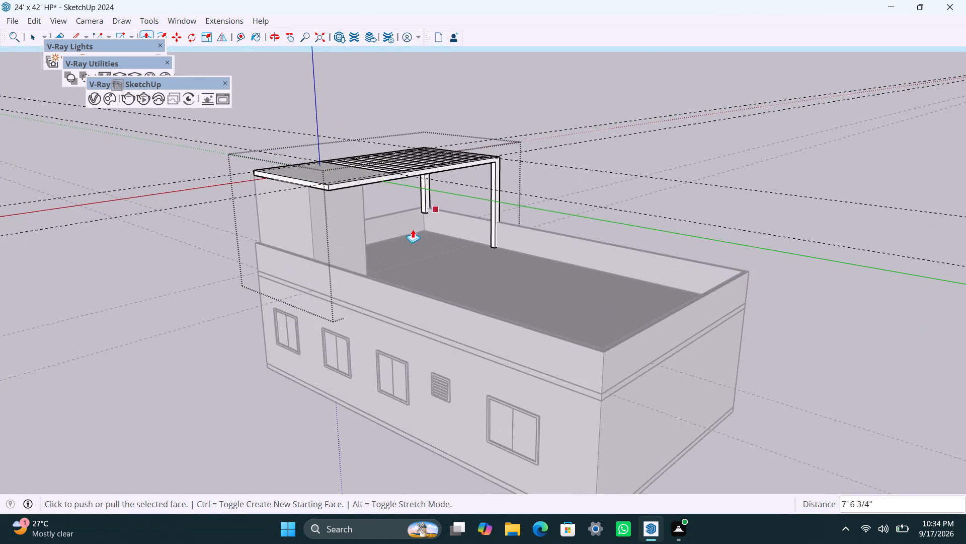
scroll(413, 229, "up", 20)
scroll(413, 229, "up", 3)
middle_click_drag(375, 227, 378, 130)
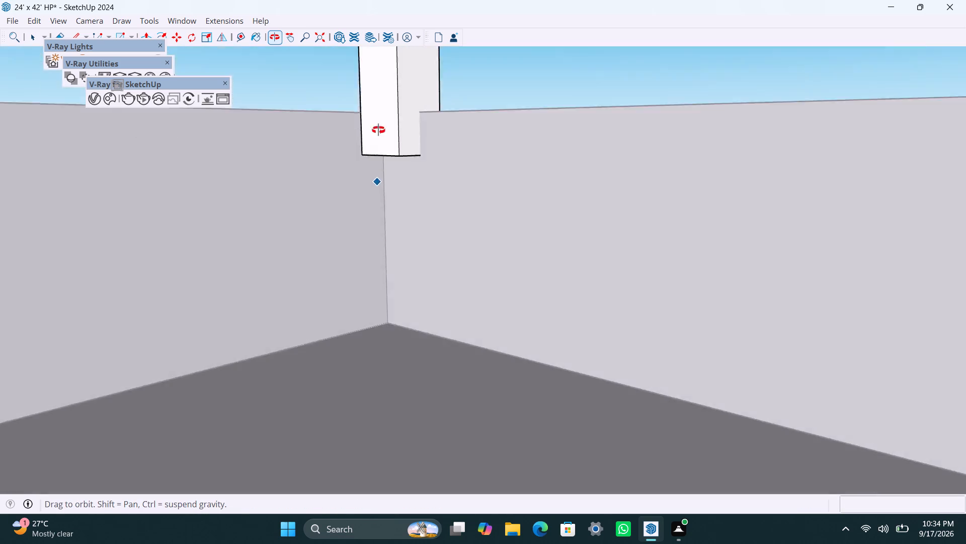
middle_click_drag(378, 130, 376, 180)
scroll(378, 161, "up", 10)
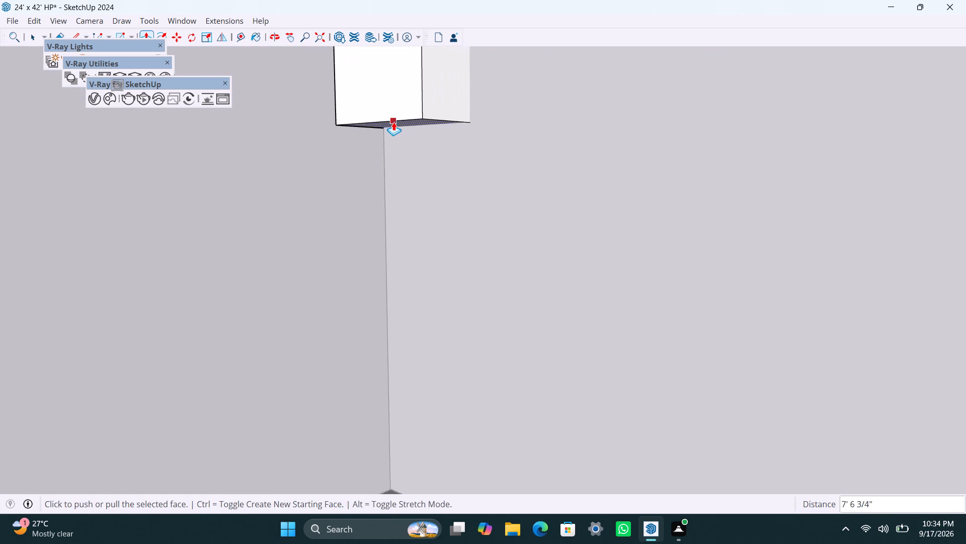
left_click_drag(395, 122, 397, 520)
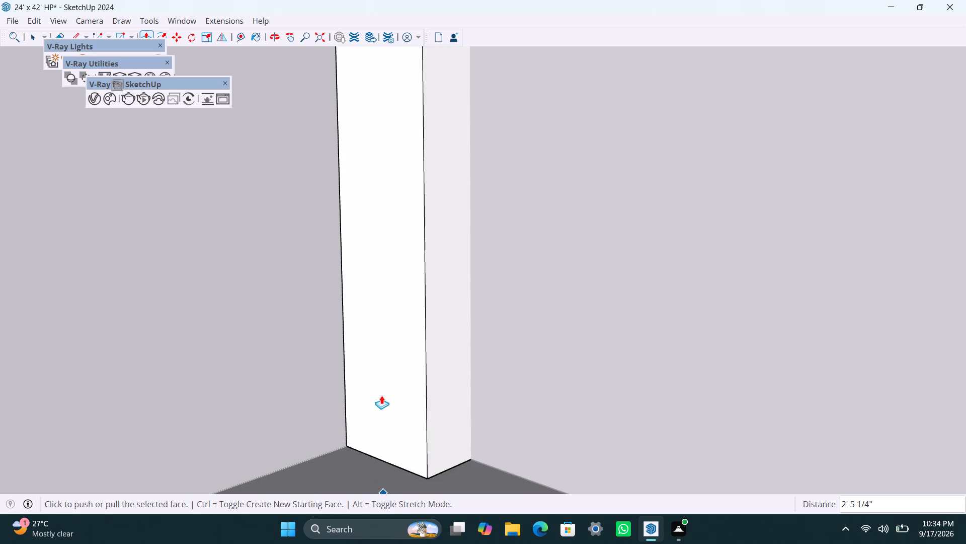
scroll(379, 378, "down", 20)
scroll(379, 378, "down", 20)
scroll(379, 378, "down", 3)
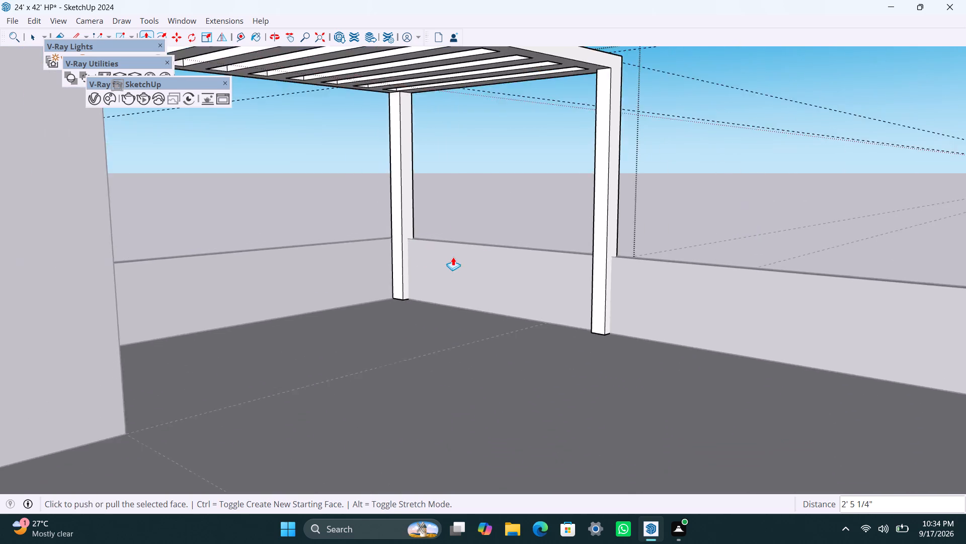
scroll(453, 257, "down", 8)
key("space")
left_click(676, 186)
Examine the house with its slotted roof cover and both corner columns from all sides.
scroll(627, 199, "down", 5)
middle_click_drag(650, 215, 292, 265)
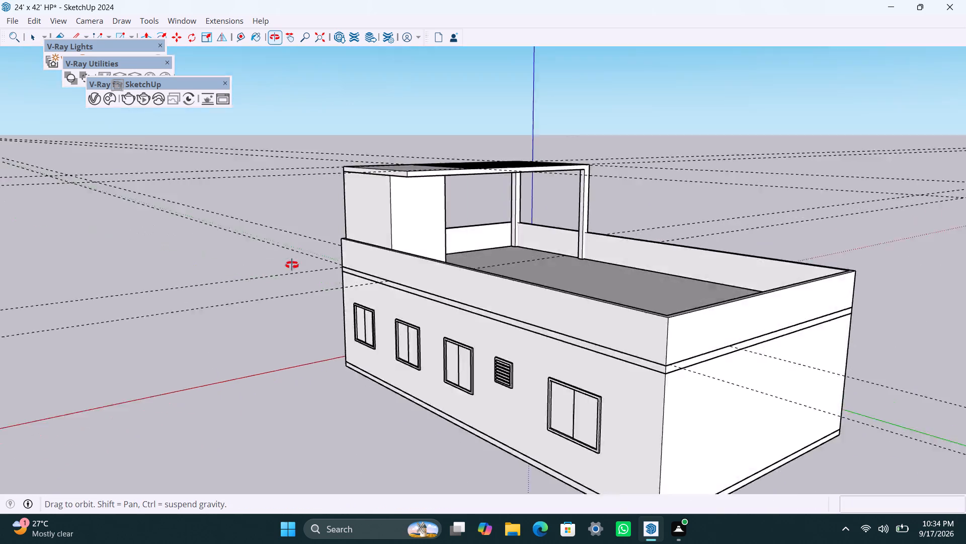
middle_click_drag(292, 265, 48, 280)
scroll(613, 324, "down", 6)
middle_click_drag(497, 374, 436, 385)
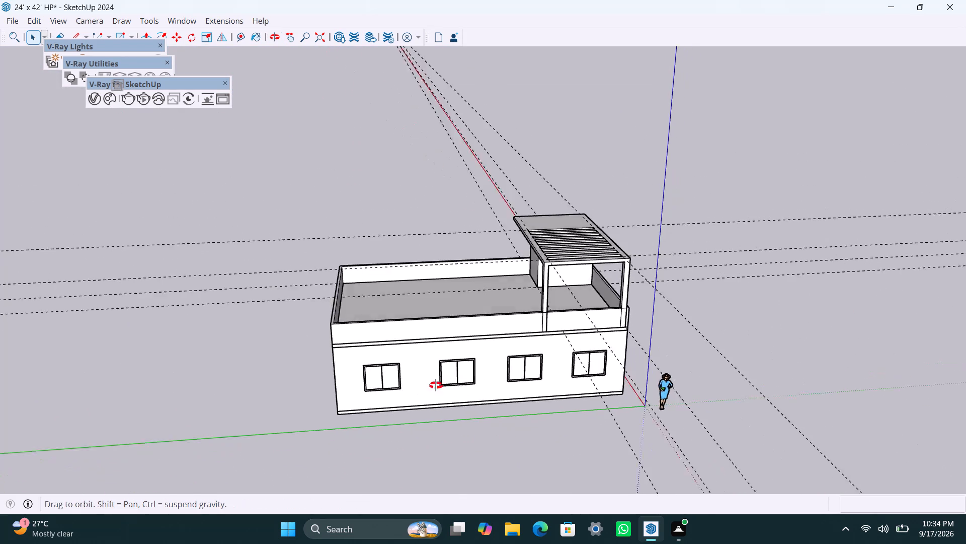
middle_click_drag(436, 385, 0, 360)
scroll(340, 354, "up", 4)
scroll(344, 310, "up", 3)
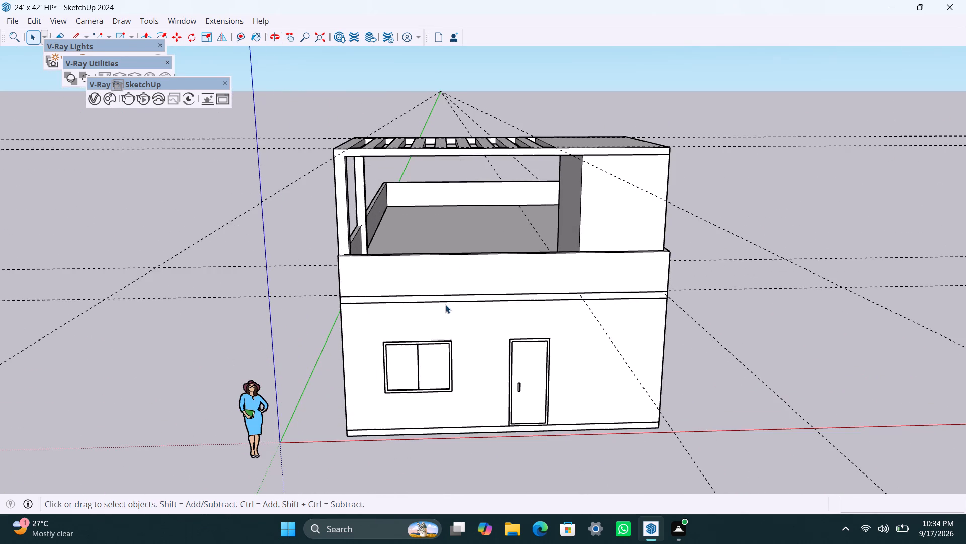
middle_click_drag(447, 299, 449, 268)
scroll(445, 310, "down", 5)
Save the house model.
key("ctrl+s")
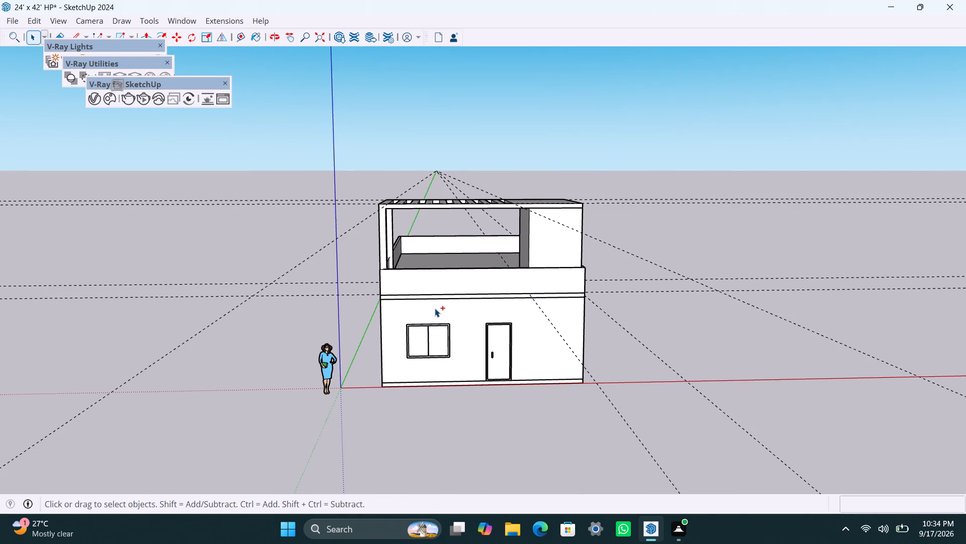
Delete all guides from the model.
left_click(40, 19)
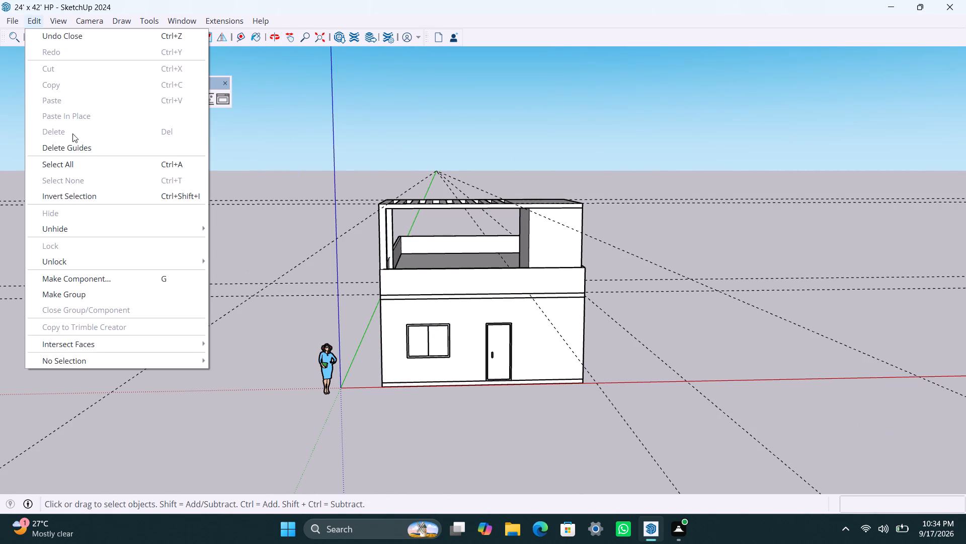
left_click(74, 147)
left_click_drag(710, 243, 705, 245)
Open the roof slab and parapet group for editing.
scroll(514, 316, "up", 3)
middle_click_drag(511, 364, 277, 360)
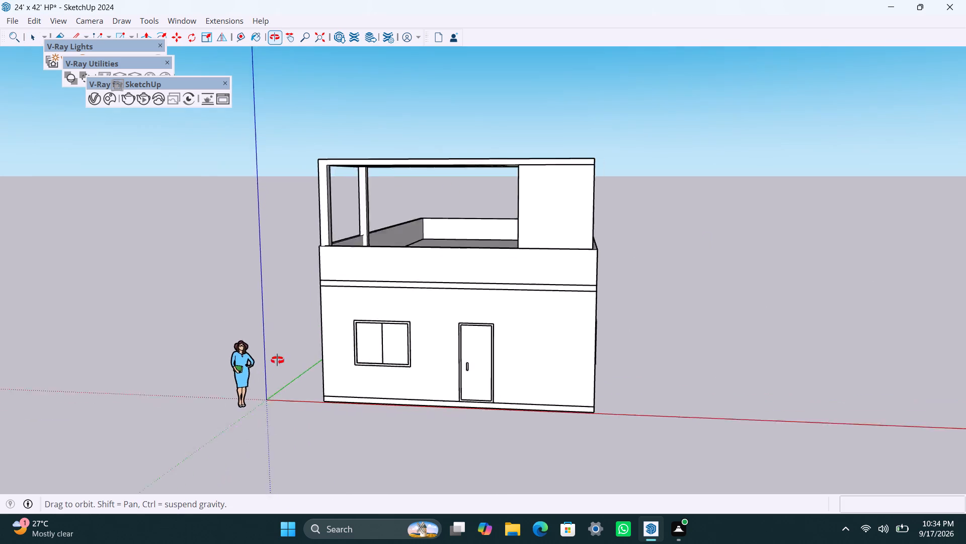
middle_click_drag(277, 360, 214, 355)
scroll(495, 314, "up", 5)
triple_click(493, 282)
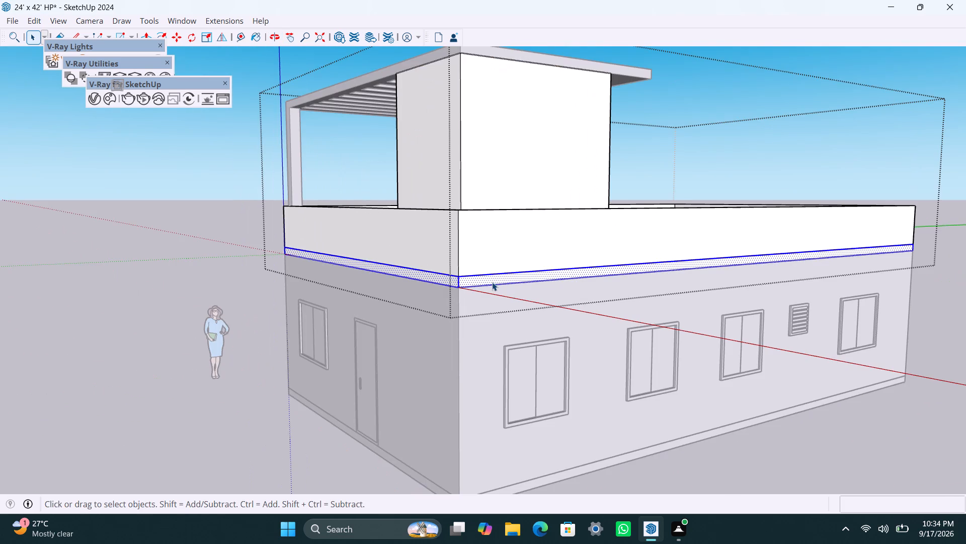
scroll(492, 282, "up", 3)
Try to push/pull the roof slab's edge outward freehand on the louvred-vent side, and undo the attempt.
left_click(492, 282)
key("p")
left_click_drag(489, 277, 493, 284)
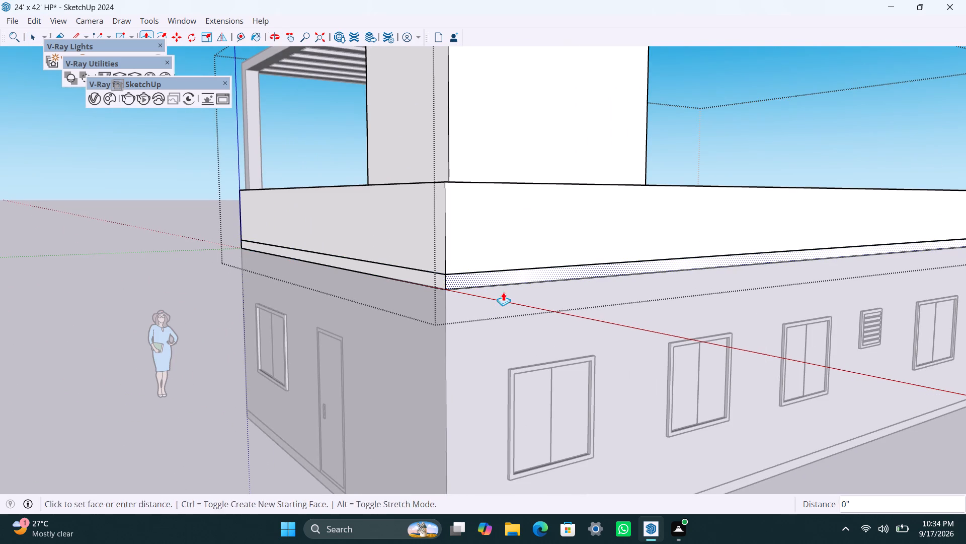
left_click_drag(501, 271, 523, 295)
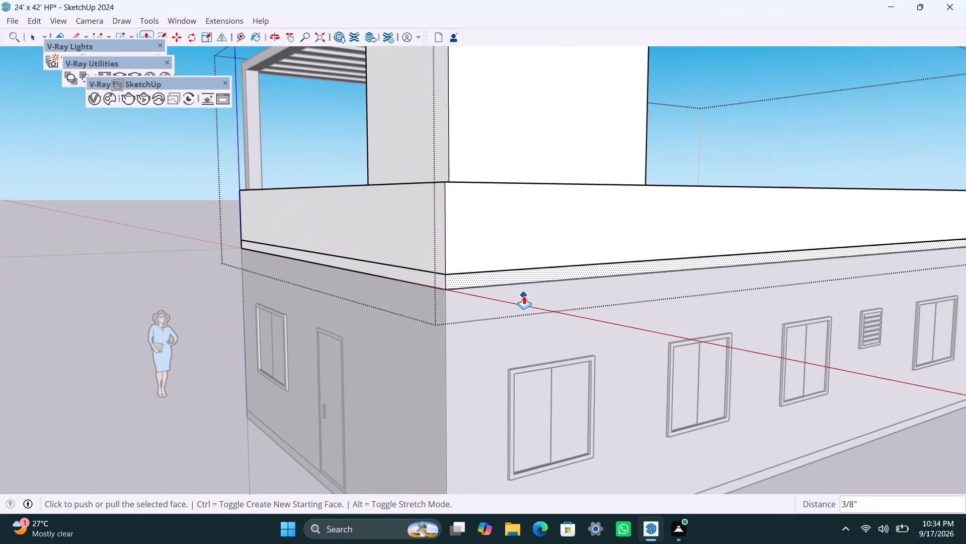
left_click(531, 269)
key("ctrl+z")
Push/pull the roof slab's edge on the louvred-vent side outward 3'.
left_click_drag(518, 277, 540, 292)
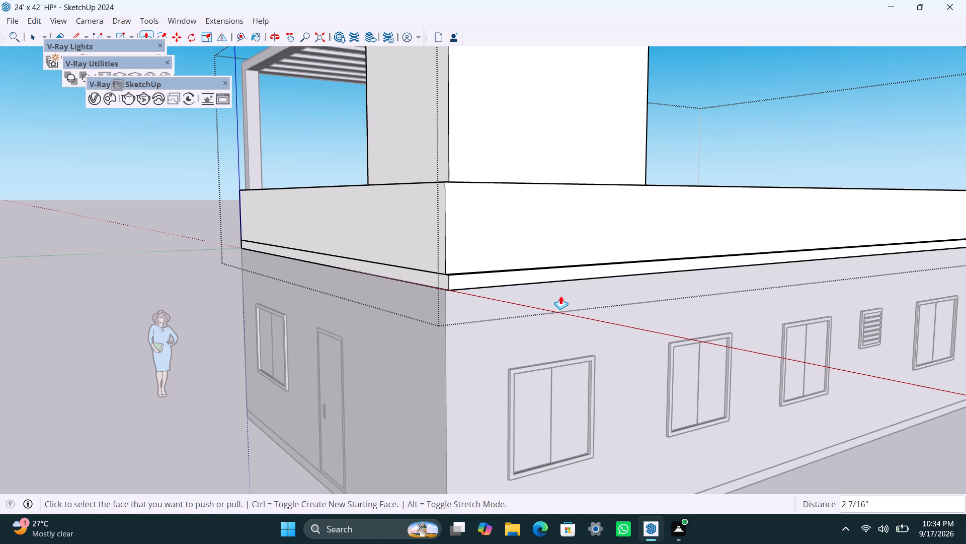
type("3'")
key("Return")
key("space")
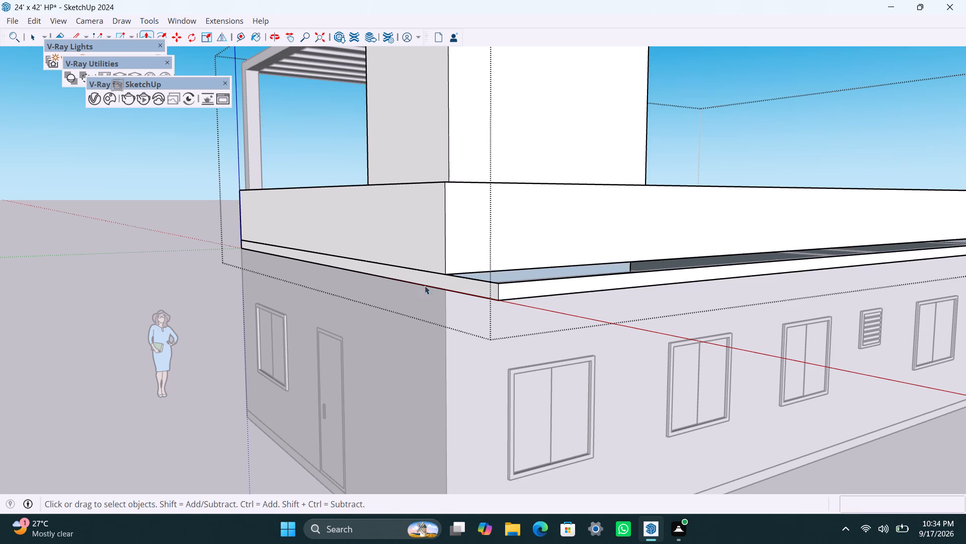
Push/pull the roof slab's edge above the entrance door outward 3'.
left_click(438, 280)
key("p")
left_click_drag(438, 280, 432, 287)
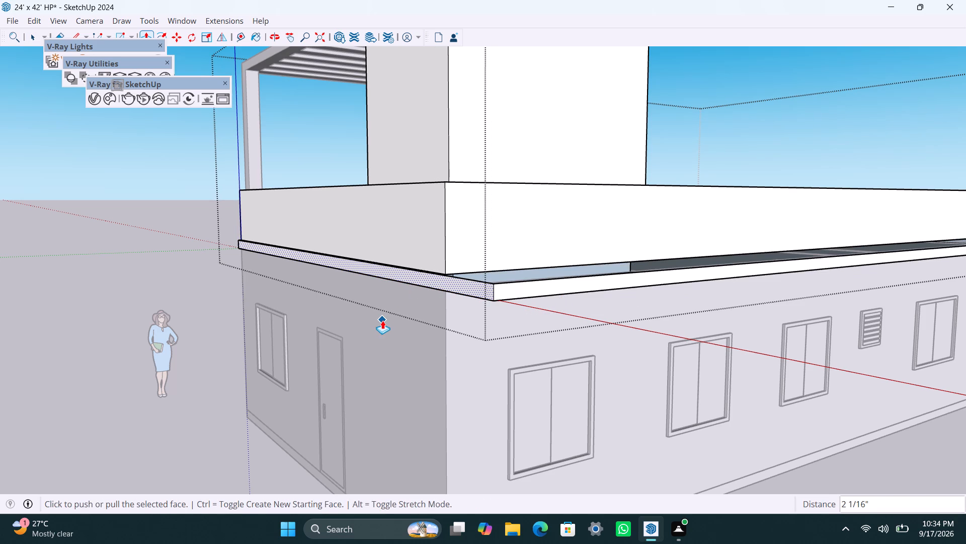
type("3'")
key("Return")
key("space")
Push/pull the roof slab's rear edge, opposite the entrance door, outward 3'.
scroll(397, 303, "down", 3)
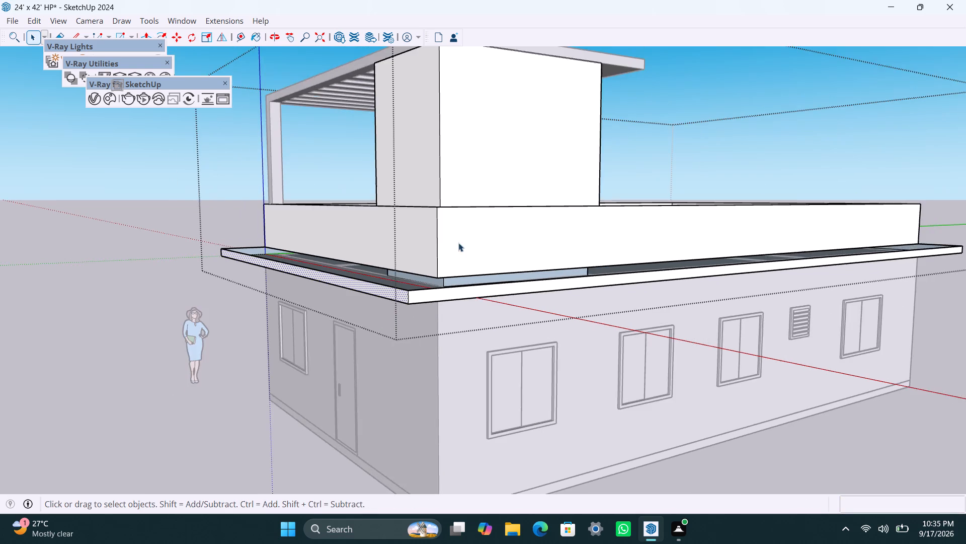
scroll(460, 260, "down", 3)
middle_click_drag(868, 227, 135, 224)
scroll(302, 300, "down", 2)
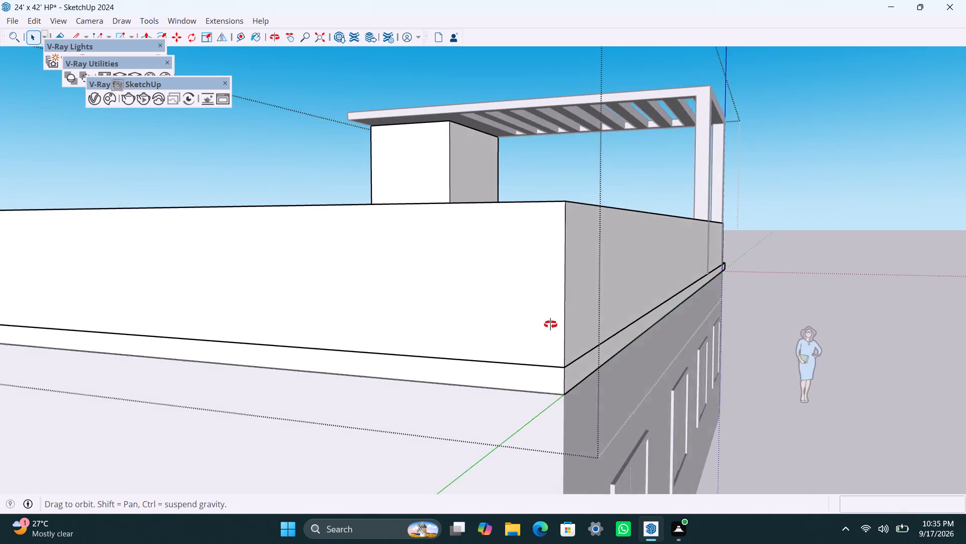
left_click(528, 379)
key("p")
left_click_drag(527, 381, 515, 396)
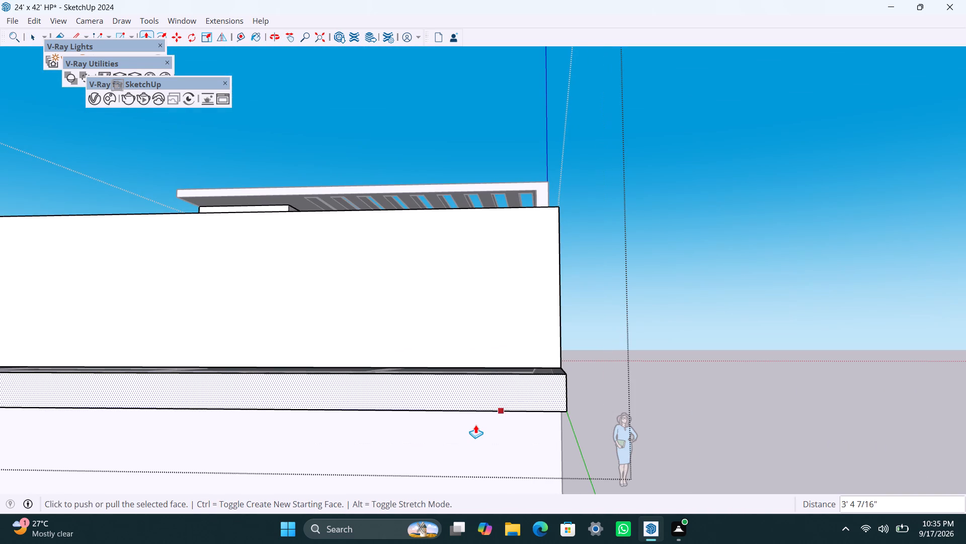
type("3'")
key("Return")
Push/pull the roof slab's edge on the four-window side, below the cover's columns, outward 3'.
scroll(498, 421, "down", 5)
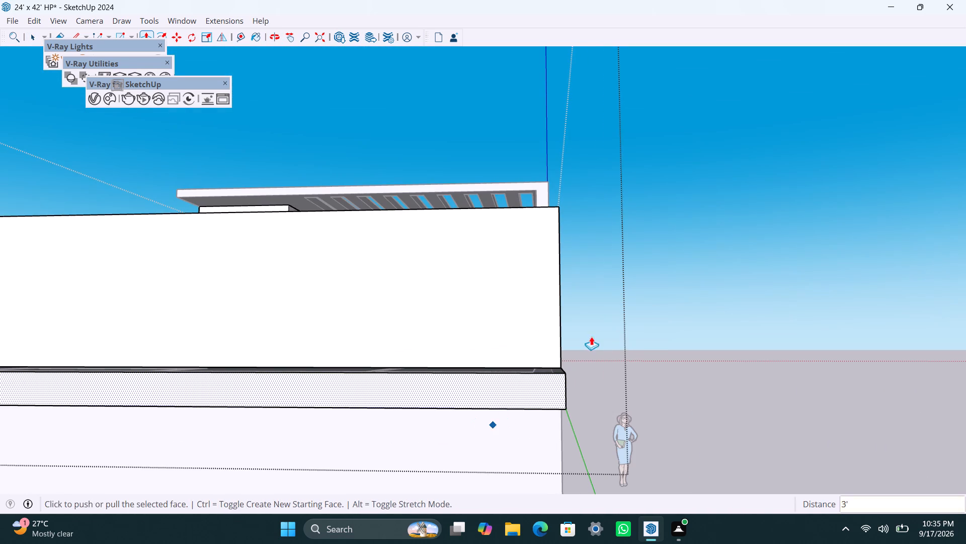
middle_click_drag(604, 350, 317, 352)
key("space")
left_click(527, 392)
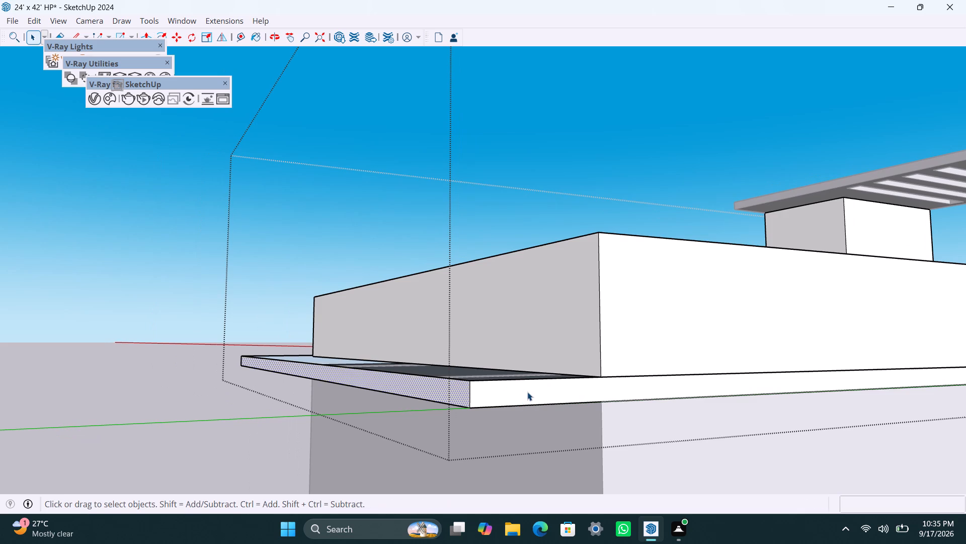
key("p")
left_click_drag(527, 390, 531, 396)
type("3'")
key("Return")
key("space")
Draw a rectangle from the parapet's base to the overhang's outer edge on the four-window side to cap its open top, and close the group.
scroll(538, 395, "down", 6)
middle_click_drag(395, 343, 388, 503)
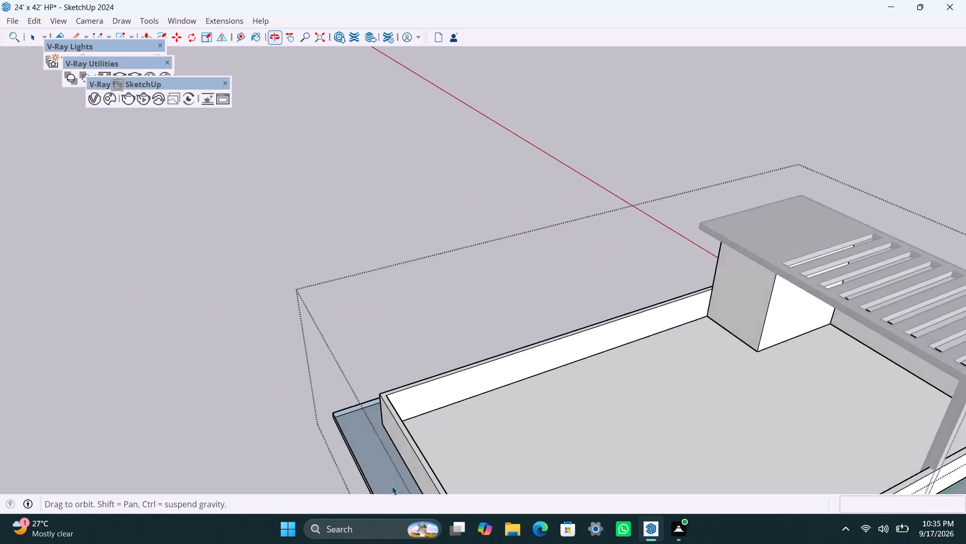
scroll(428, 413, "down", 3)
middle_click_drag(387, 397, 222, 61)
scroll(286, 104, "up", 2)
middle_click_drag(277, 167, 234, 267)
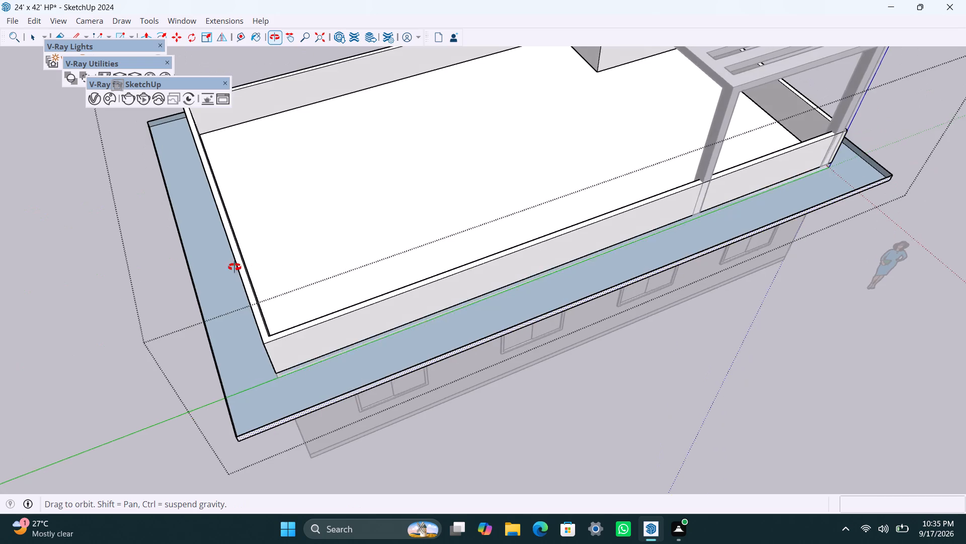
middle_click_drag(234, 267, 167, 244)
key("r")
left_click(172, 252)
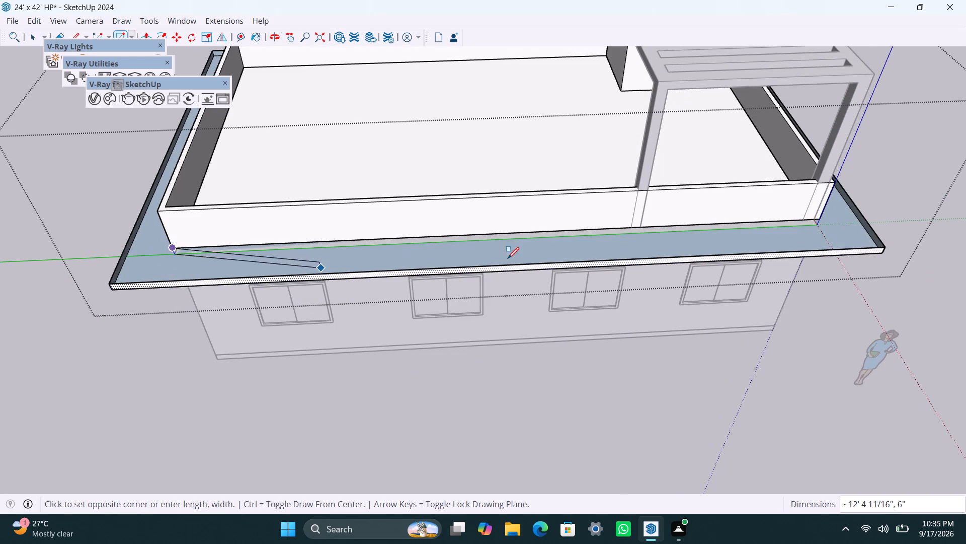
left_click(828, 251)
key("space")
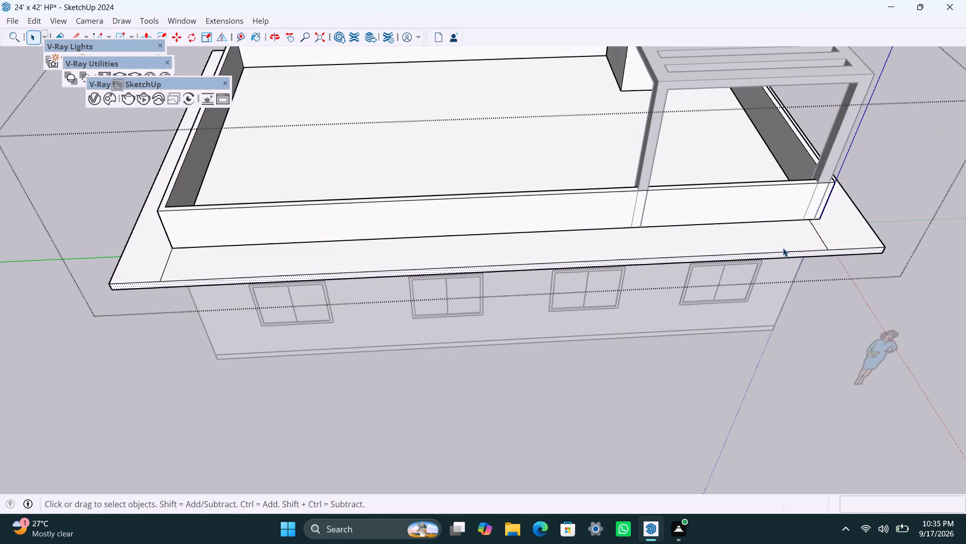
scroll(511, 311, "down", 5)
left_click(588, 448)
Run FixIt 101 twice on the whole house, excluding the human scale figure.
scroll(823, 372, "down", 3)
middle_click_drag(756, 379, 371, 345)
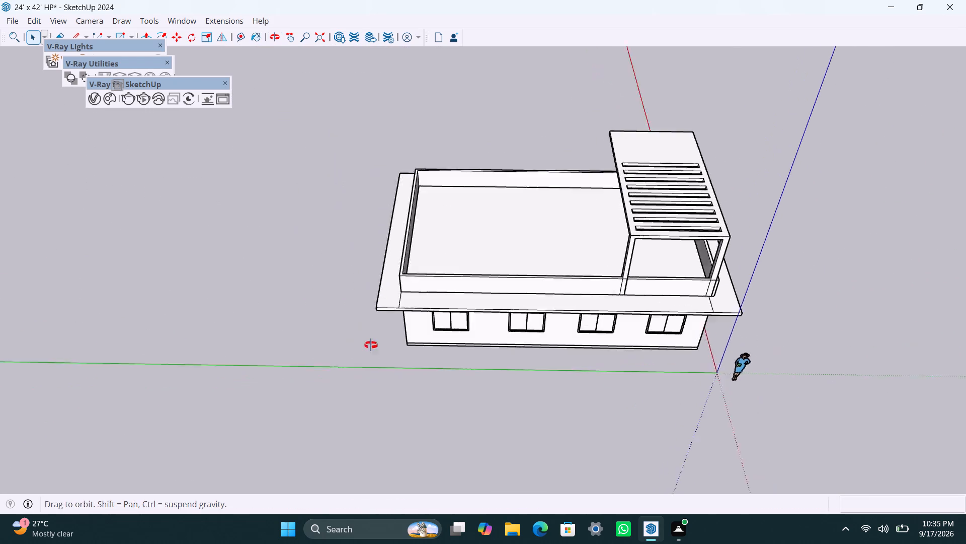
middle_click_drag(371, 345, 207, 282)
scroll(349, 336, "down", 3)
middle_click_drag(578, 389, 626, 346)
left_click(398, 277)
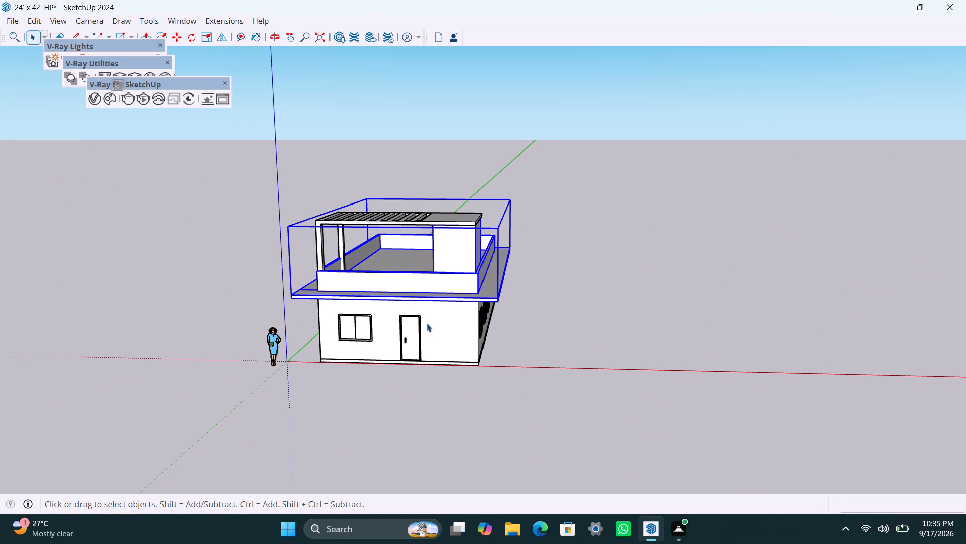
left_click_drag(209, 145, 637, 429)
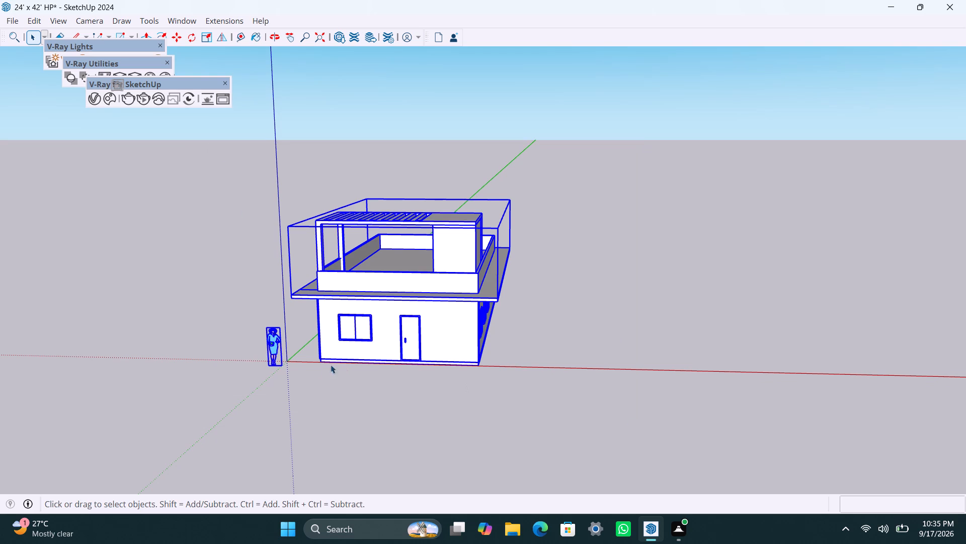
left_click(268, 353, "shift")
left_click(278, 354, "shift")
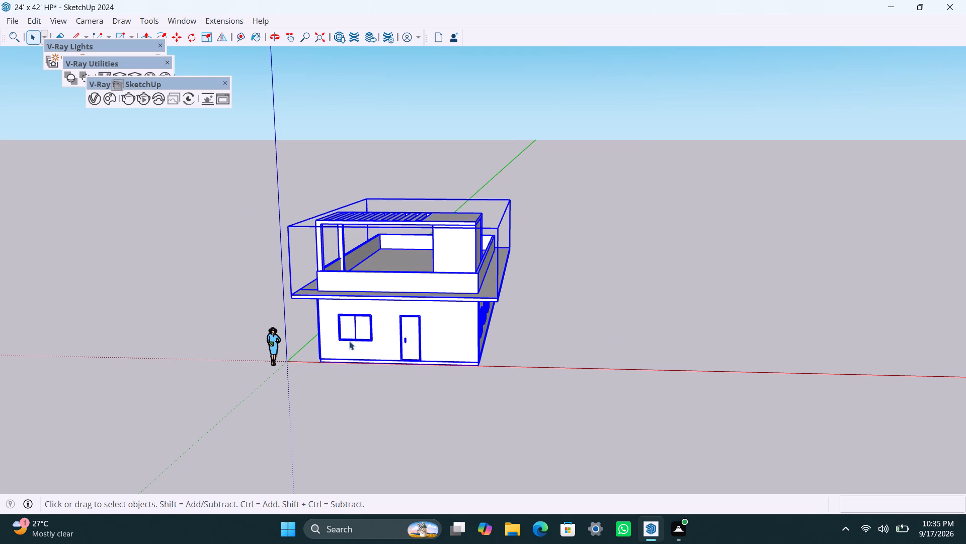
right_click(390, 326)
left_click(451, 318)
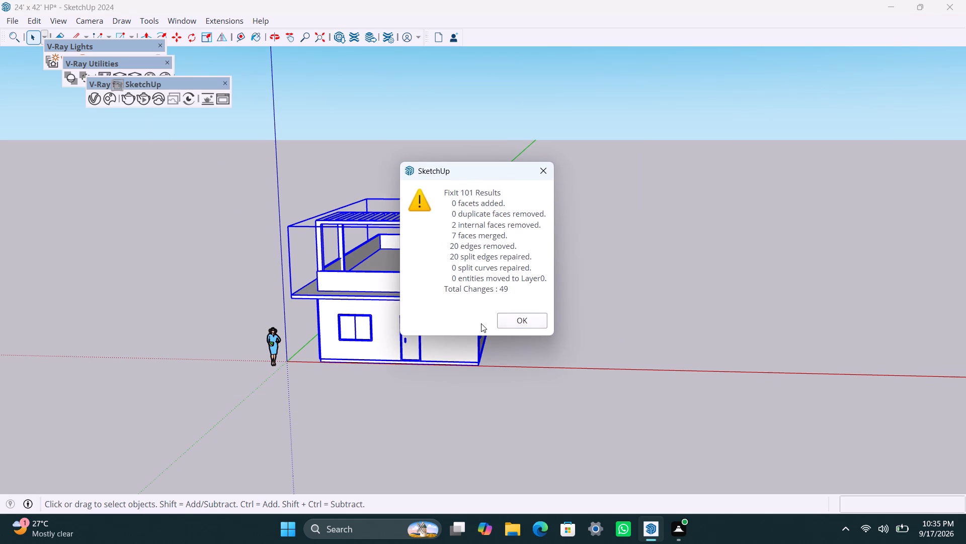
left_click(530, 324)
right_click(390, 307)
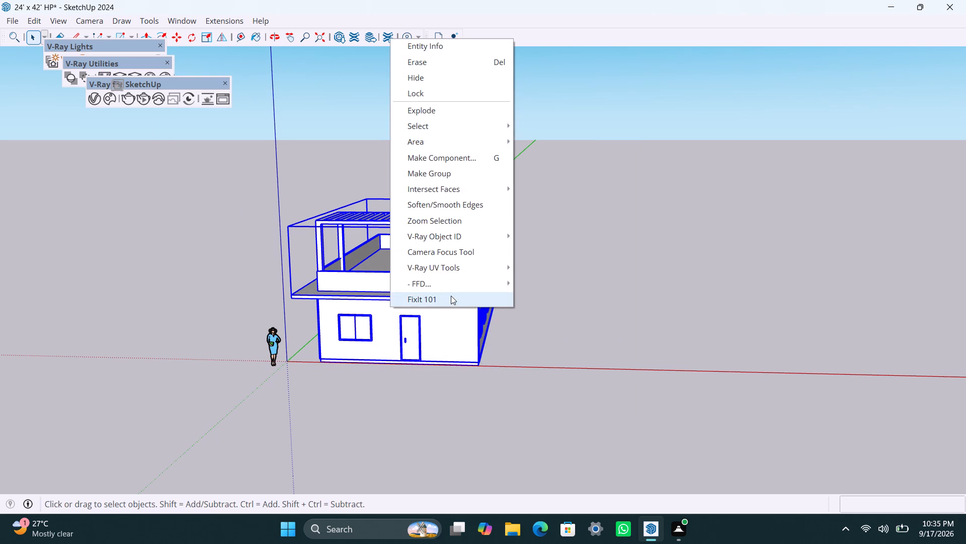
left_click(451, 296)
left_click(539, 320)
left_click(587, 317)
Place vertical guides on the stair enclosure's wall under the slotted cover, 4.5" in from its entrance-side edge and 3' farther in.
scroll(465, 327, "up", 3)
middle_click_drag(370, 303, 857, 266)
scroll(514, 240, "up", 2)
middle_click_drag(506, 224, 491, 310, "shift")
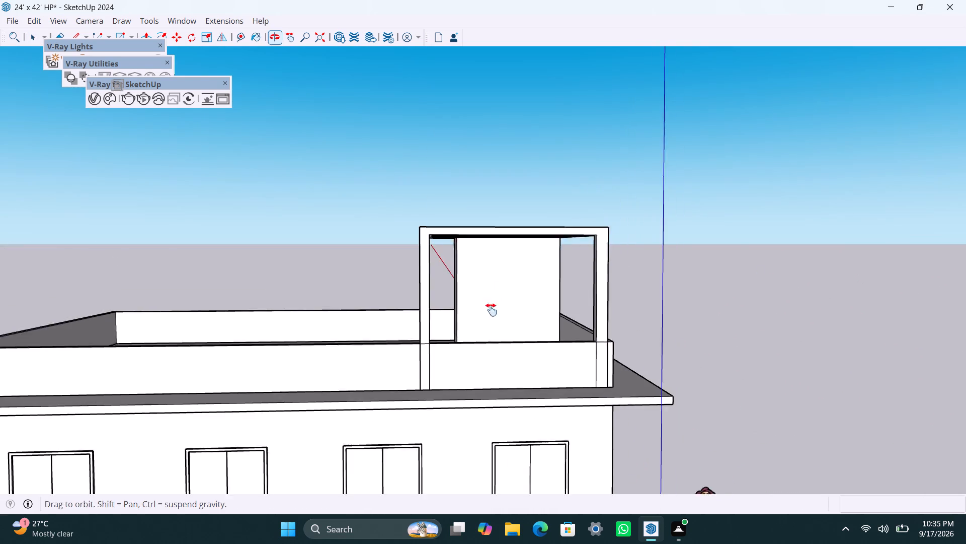
middle_click_drag(491, 310, 490, 311, "shift")
scroll(503, 314, "up", 4)
double_click(497, 304)
left_click(492, 287)
scroll(488, 282, "up", 2)
left_click(487, 281)
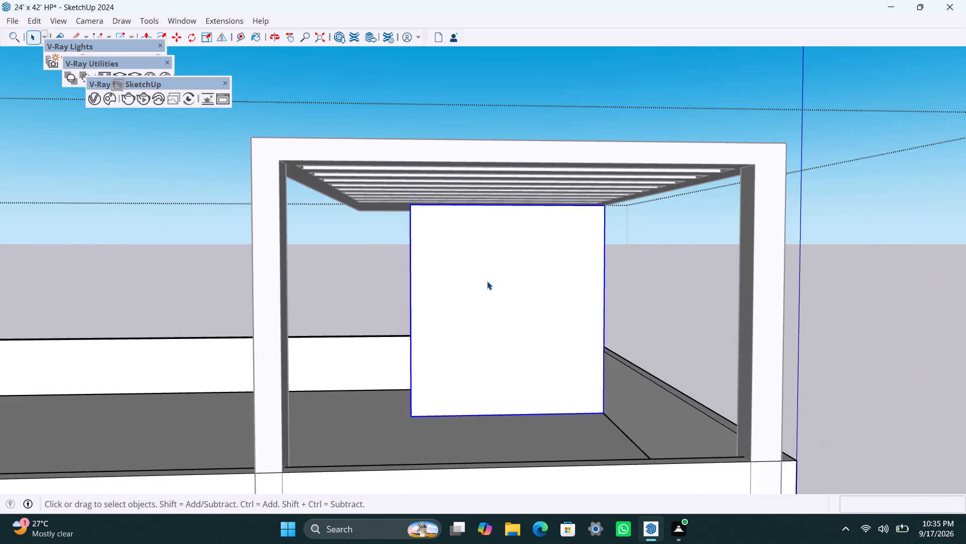
double_click(487, 281)
key("t")
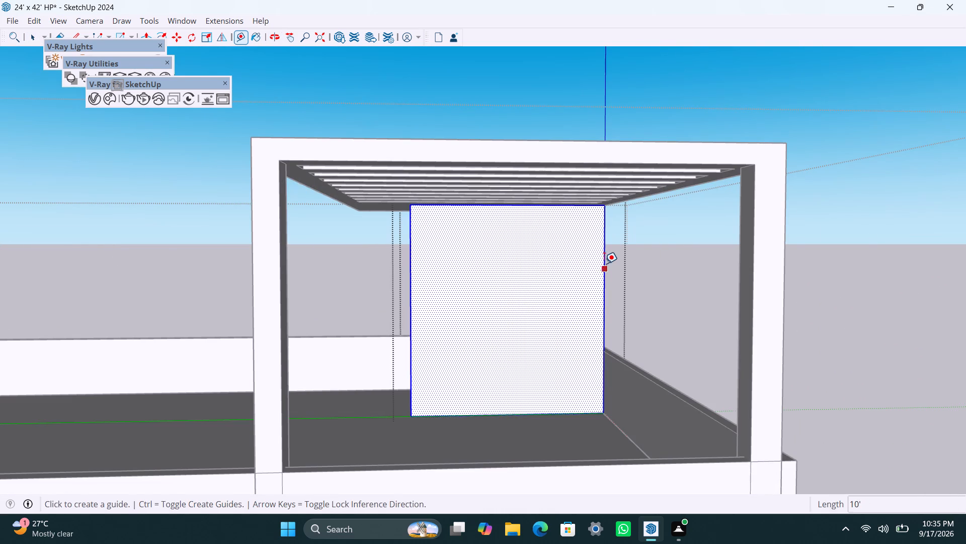
left_click_drag(604, 263, 599, 273)
type("4.5\"")
key("Return")
left_click_drag(596, 279, 561, 290)
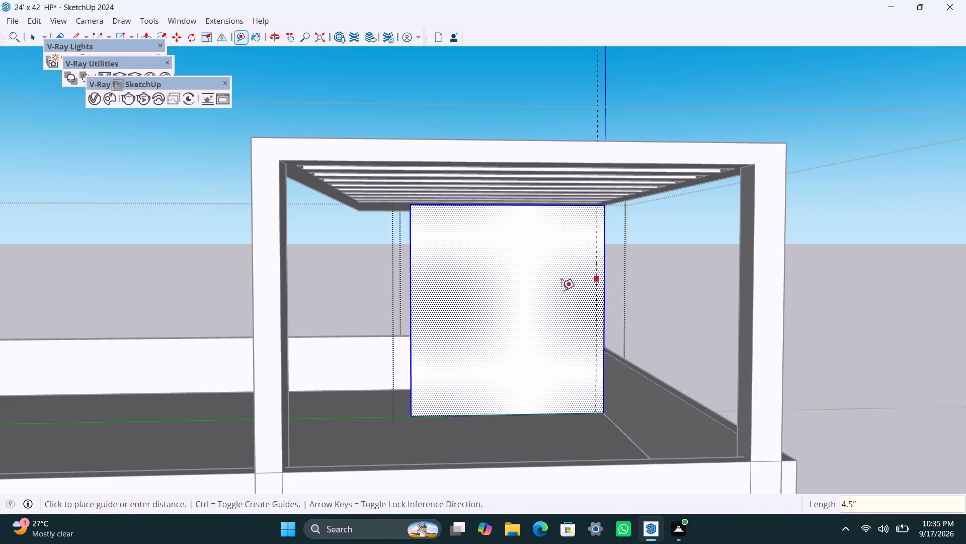
left_click_drag(561, 290, 586, 285)
type("3'")
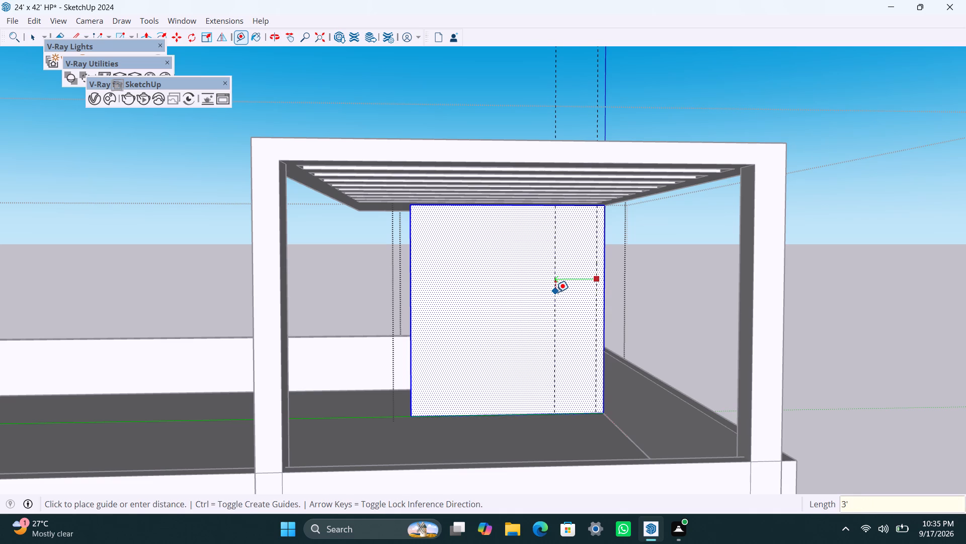
key("Return")
Place a horizontal guide on the same enclosure wall 3' below its top edge.
left_click(553, 208)
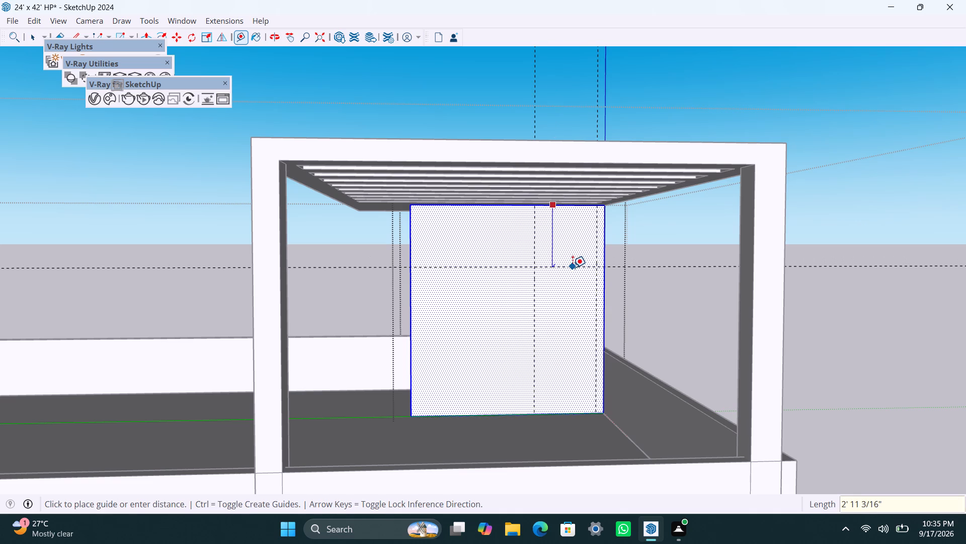
type("3'")
key("Return")
Draw a 3' by 7' rectangle between the guides and push it 4 1/2" through the wall to open a doorway.
key("r")
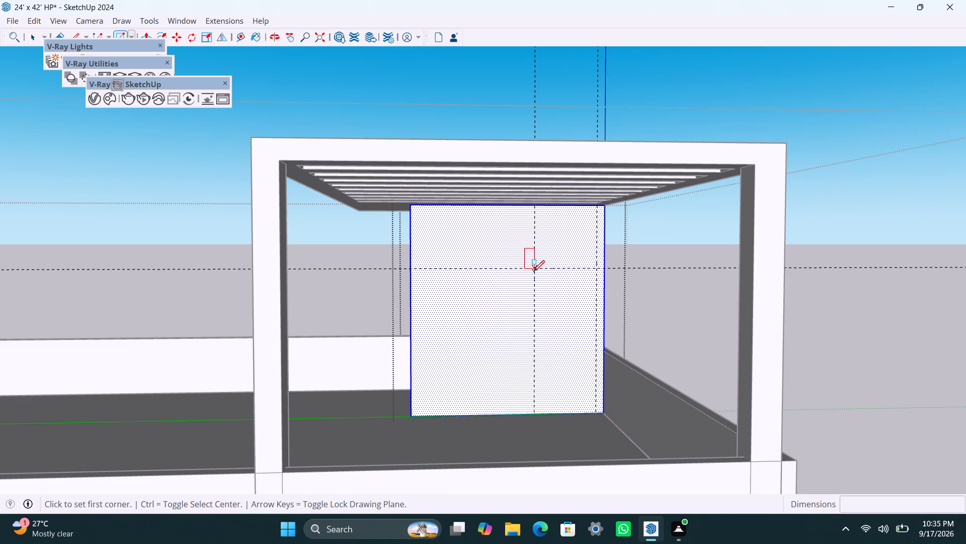
left_click(548, 281)
key("Escape")
left_click_drag(538, 271, 560, 322)
left_click(594, 411)
key("space")
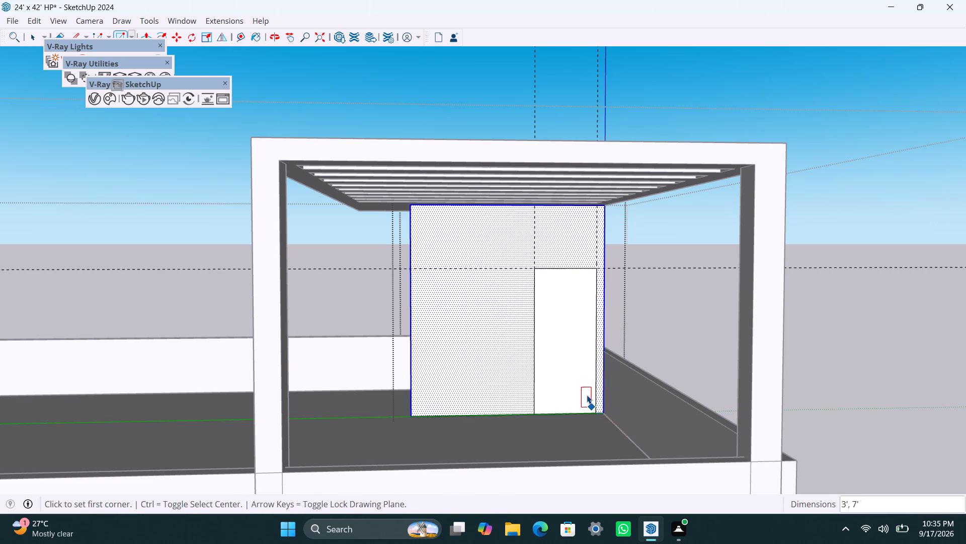
left_click(587, 395)
key("p")
left_click_drag(586, 392, 573, 386)
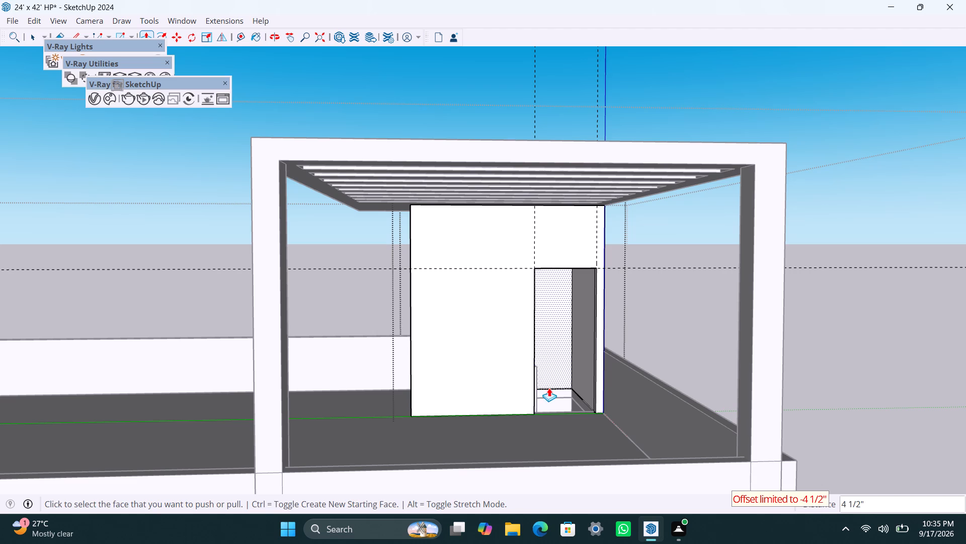
key("space")
left_click(563, 424)
Draw a rectangle filling the stair enclosure's doorway and make it a group for the door frame.
scroll(555, 410, "up", 2)
middle_click_drag(541, 374, 504, 375)
scroll(560, 415, "up", 2)
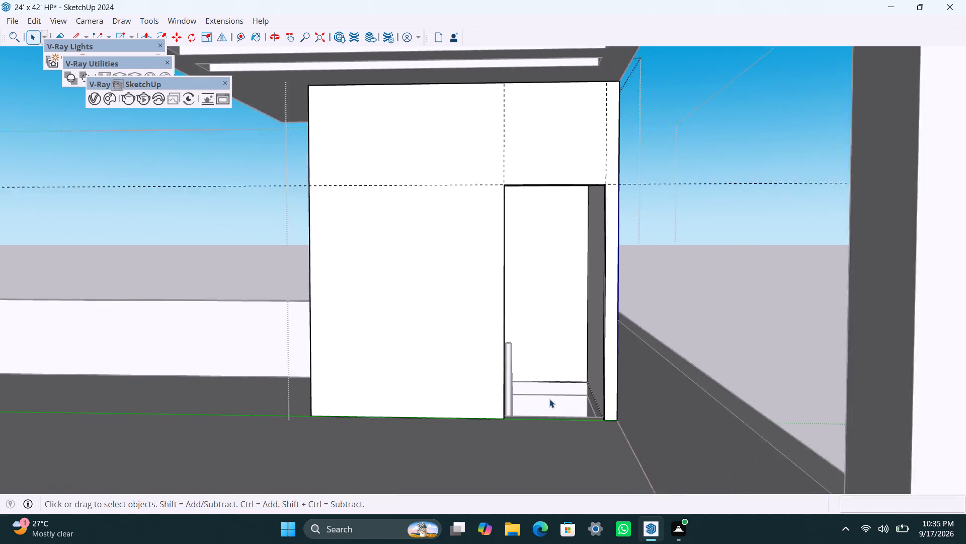
scroll(549, 399, "up", 1)
key("r")
left_click_drag(502, 156, 502, 167)
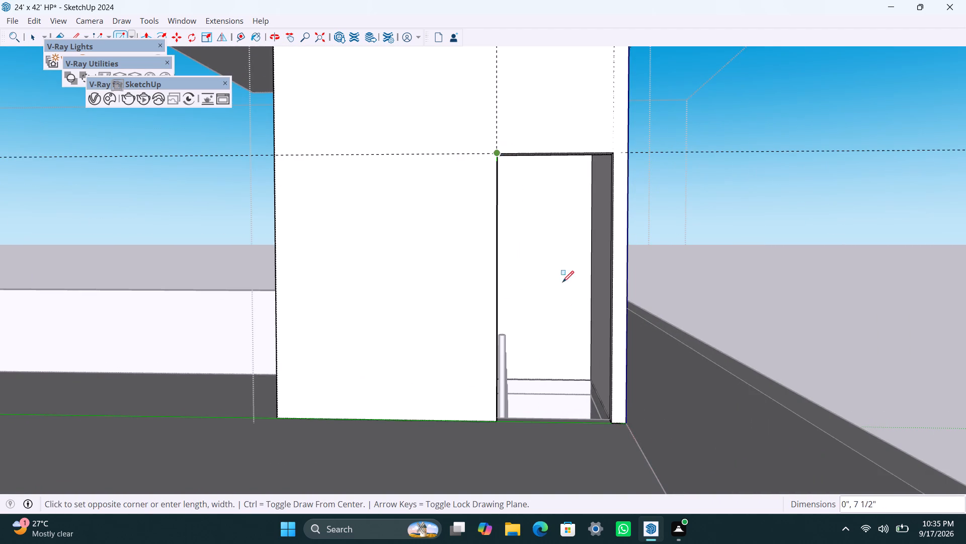
left_click(613, 420)
key("space")
double_click(599, 379)
right_click(599, 378)
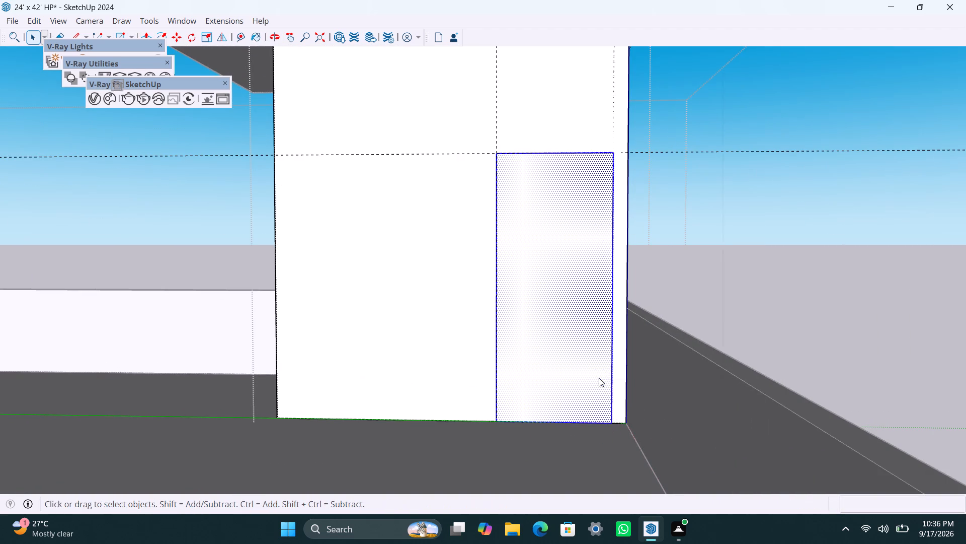
left_click(651, 185)
Inside the door group, offset the face's outline 2" inward and delete the inner face, leaving the frame profile.
double_click(585, 263)
left_click(581, 260)
double_click(577, 259)
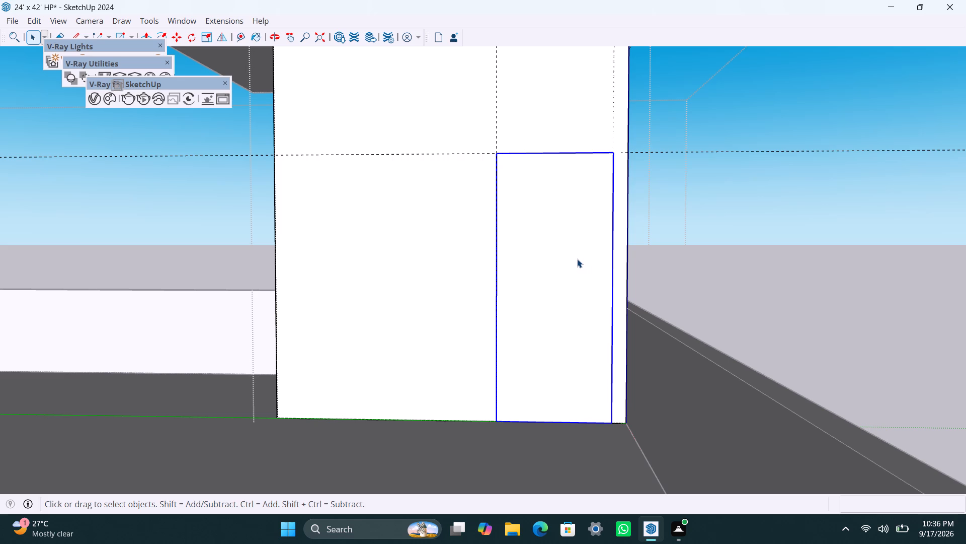
triple_click(573, 257)
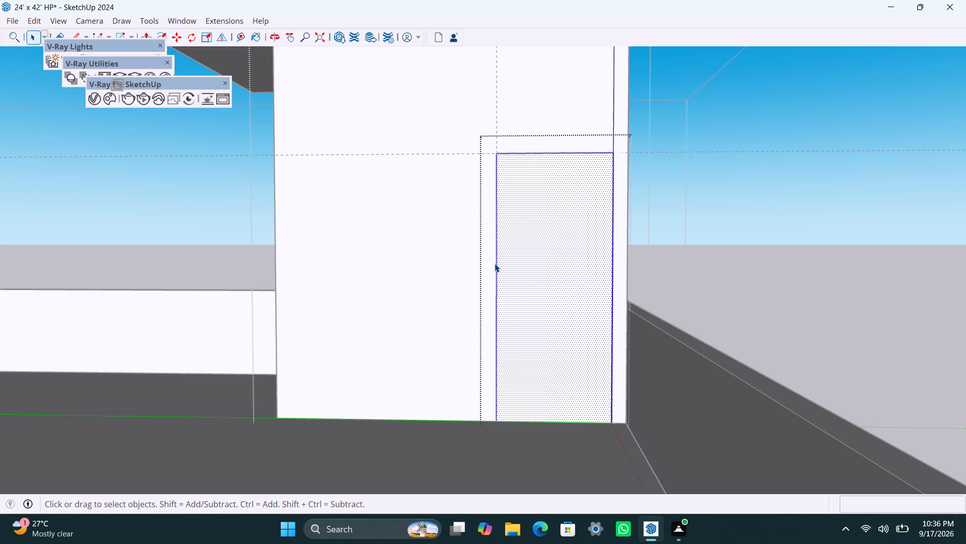
key("f")
left_click(522, 228)
type("2\"")
key("Return")
key("space")
left_click(535, 238)
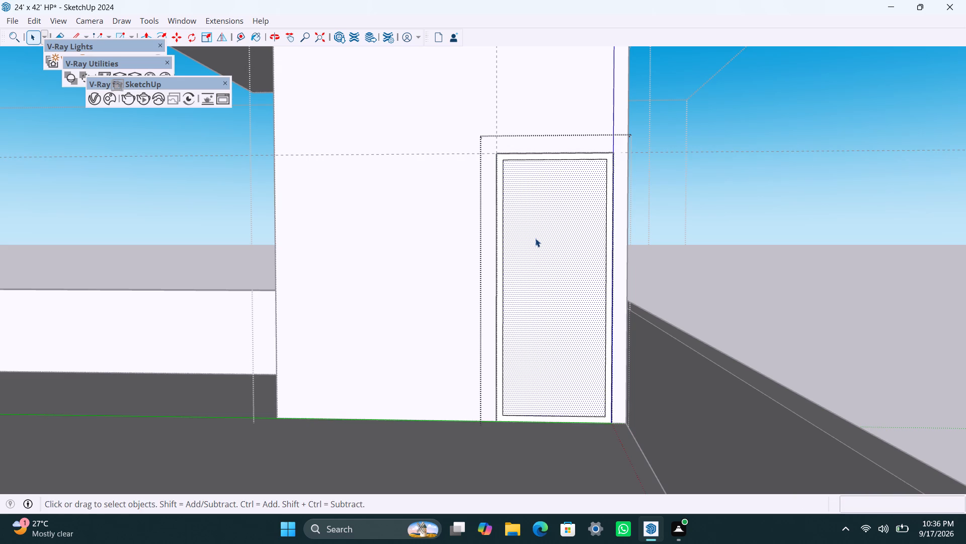
key("Delete")
Push/pull the door frame profile 2.5".
scroll(509, 428, "up", 5)
left_click(497, 406)
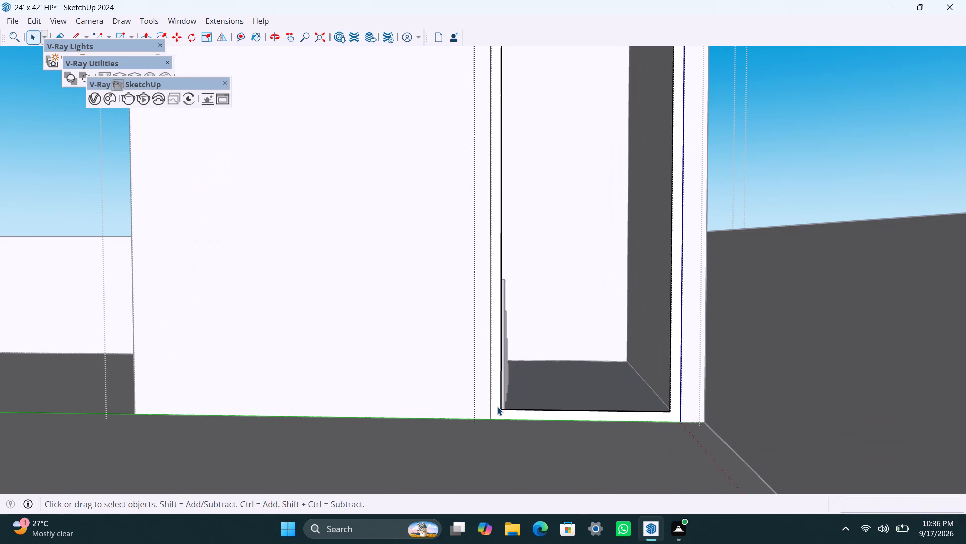
key("p")
left_click(497, 407)
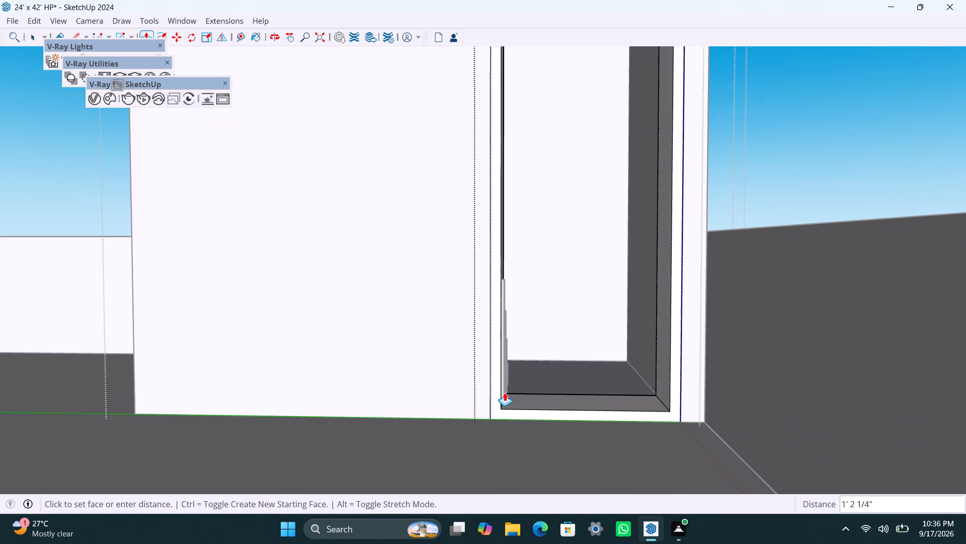
type("2.5\"")
key("Return")
key("space")
Draw a rectangle filling the door frame's opening and make it a nested group for the door leaf.
scroll(575, 360, "down", 4)
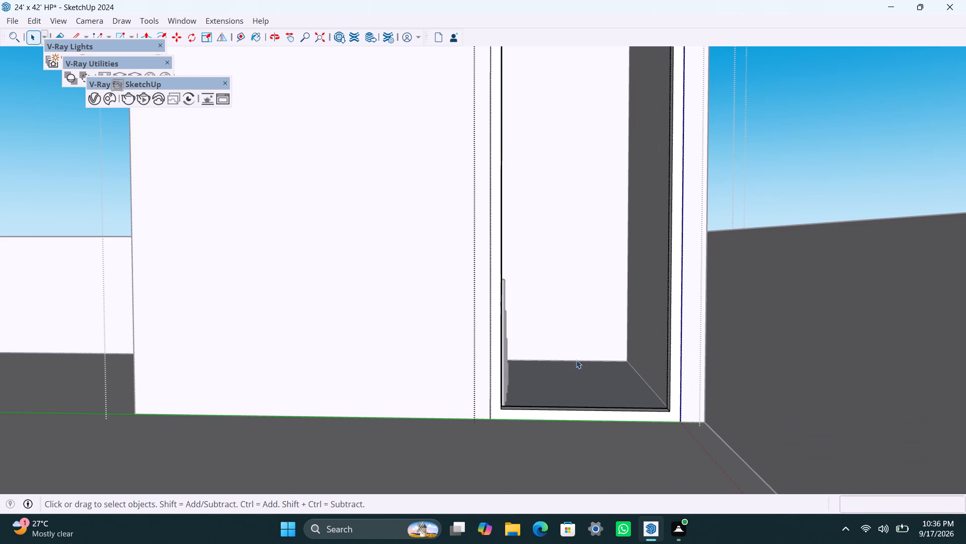
scroll(576, 360, "down", 1)
key("r")
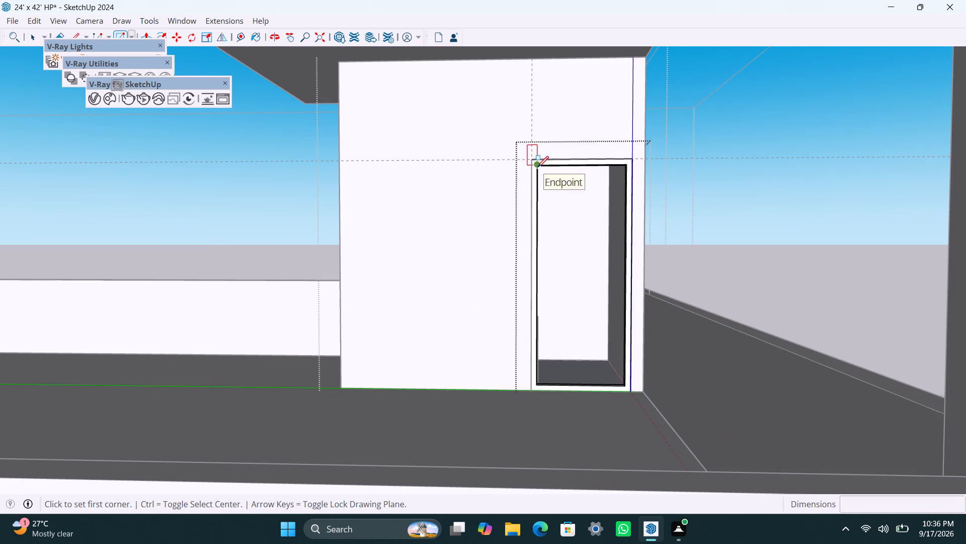
left_click_drag(537, 167, 538, 182)
left_click(625, 388)
key("space")
double_click(609, 358)
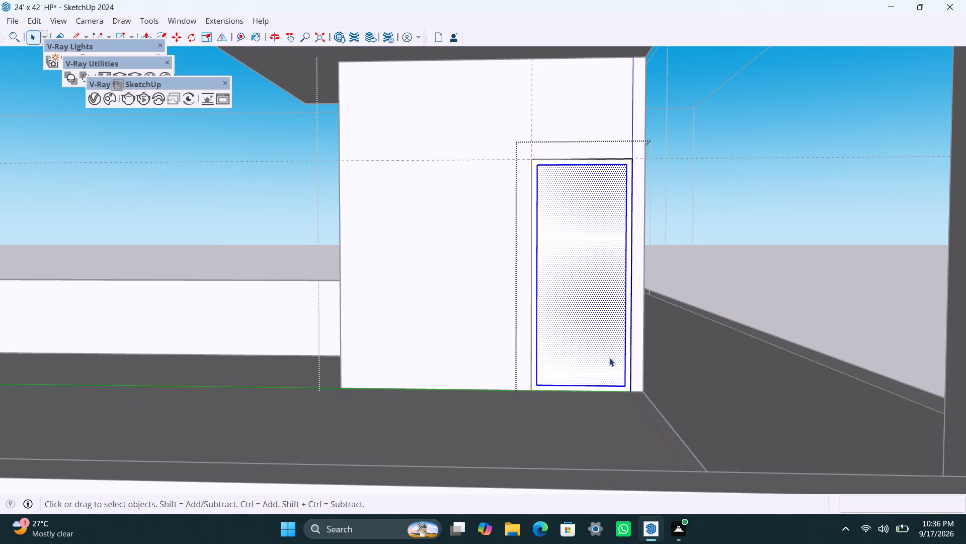
right_click(609, 358)
left_click(677, 175)
Open the door leaf's group and push/pull its face 18mm.
triple_click(585, 281)
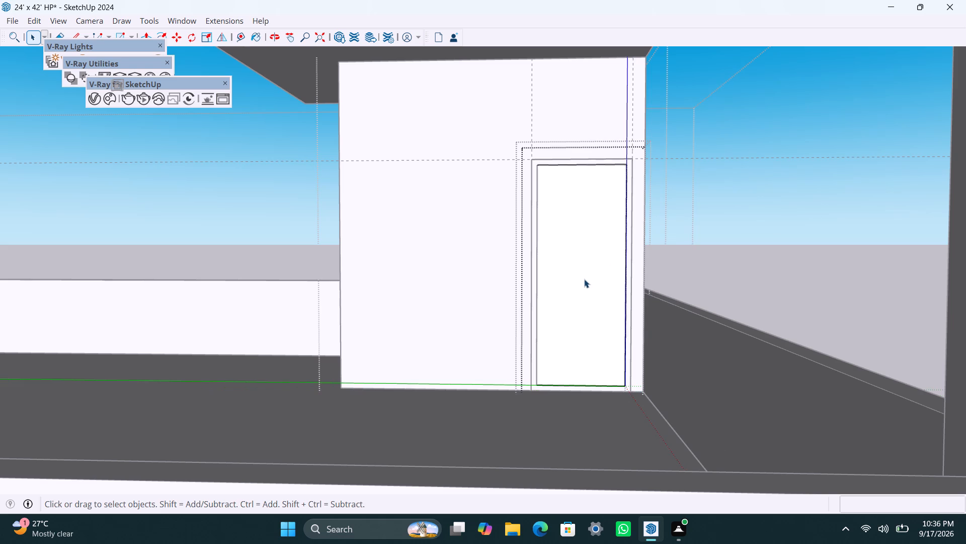
key("p")
left_click(584, 279)
type("18mm")
key("Return")
key("space")
Place horizontal guides on the door leaf, one 4' below its top edge and another 8" above that guide.
key("t")
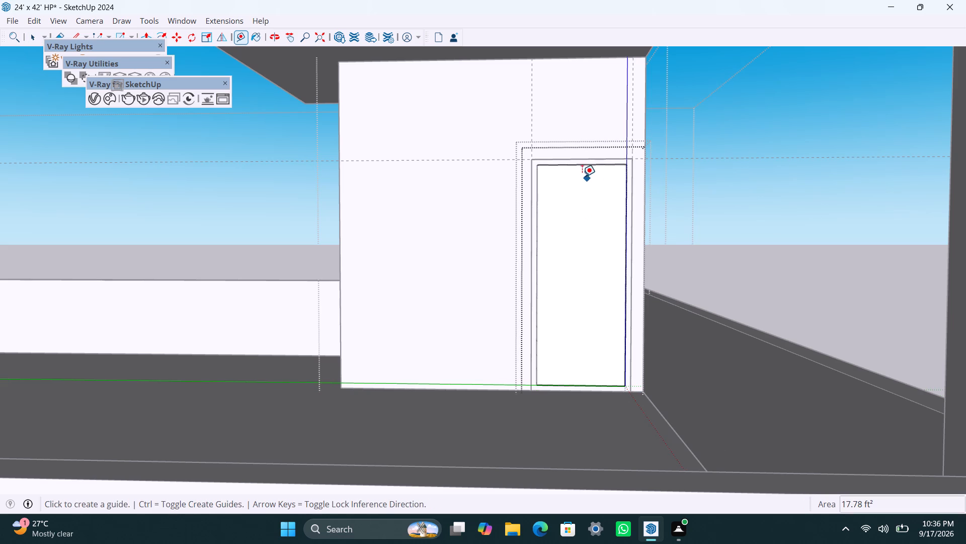
left_click_drag(583, 166, 583, 184)
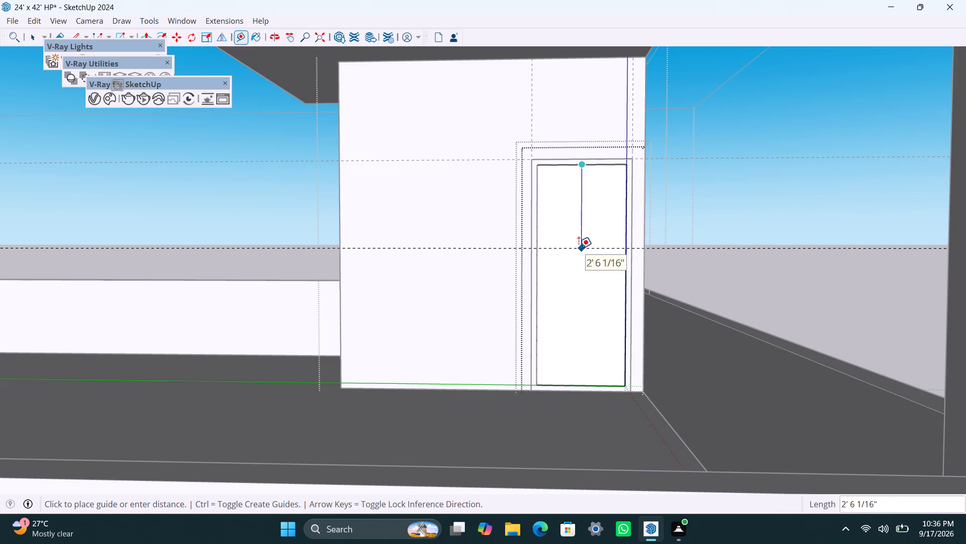
type("4'")
key("Return")
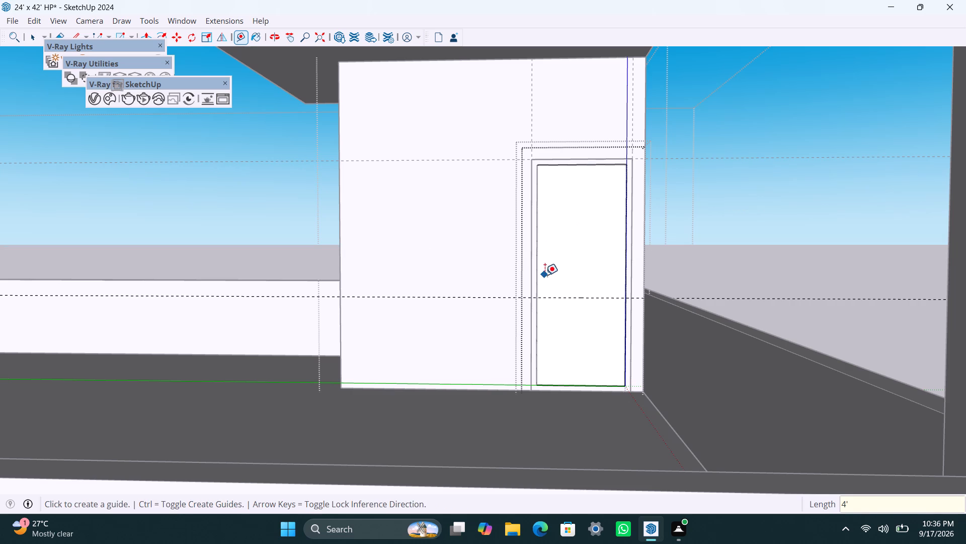
left_click(570, 296)
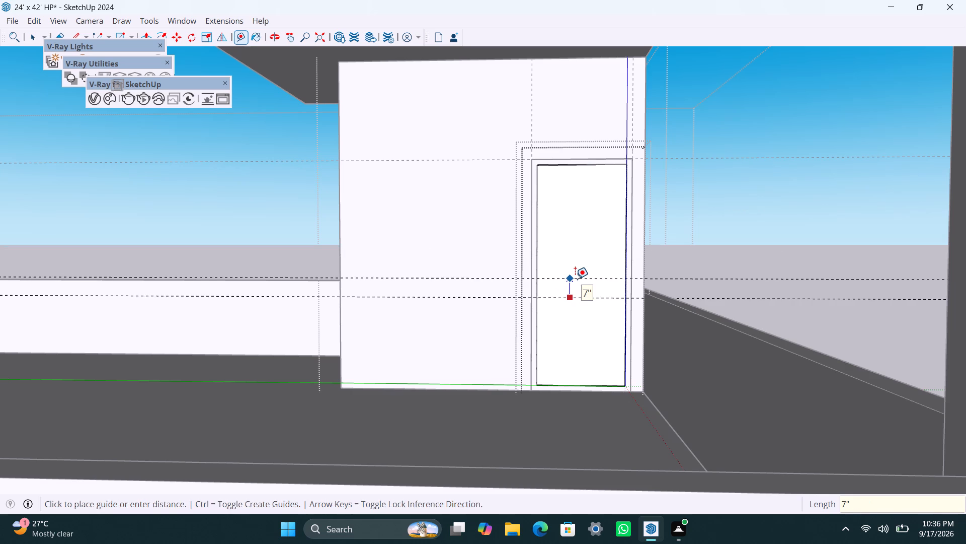
type("8\"")
key("Return")
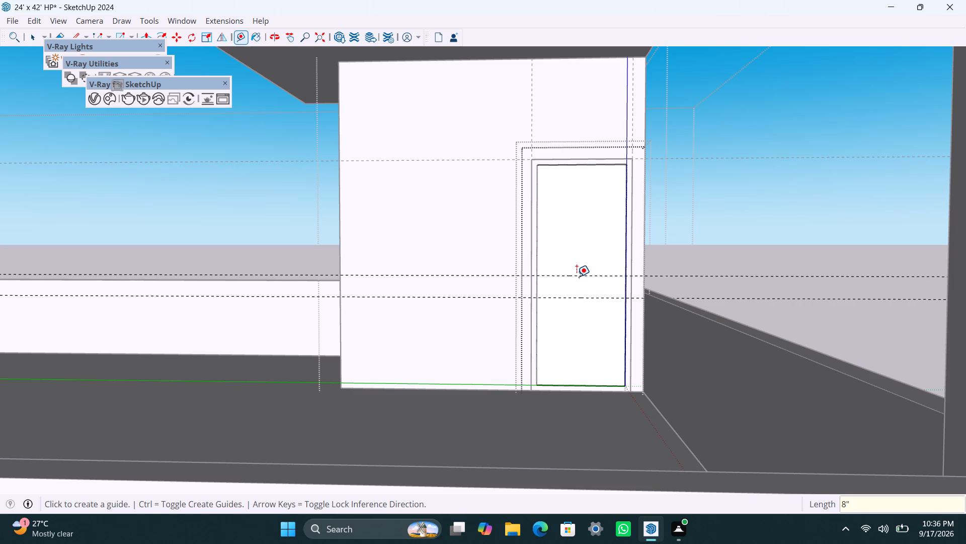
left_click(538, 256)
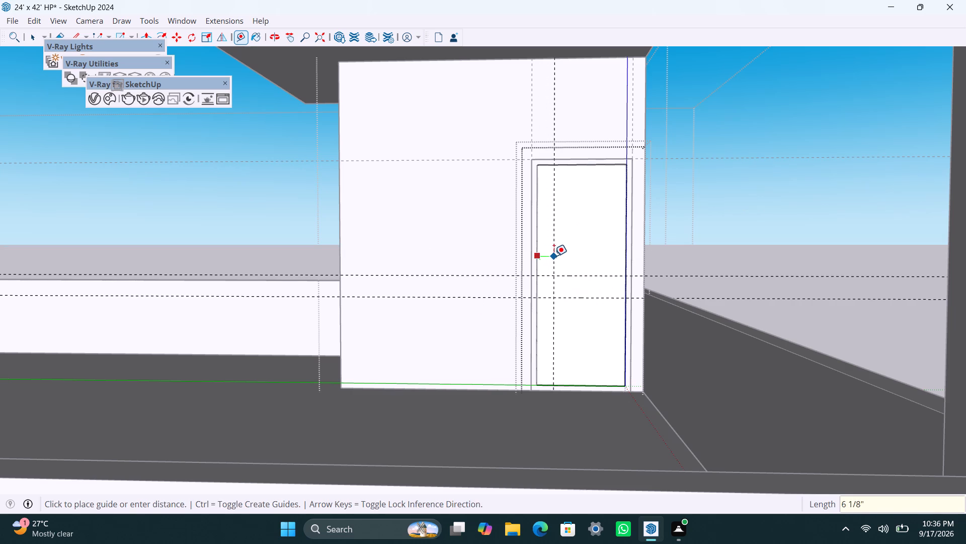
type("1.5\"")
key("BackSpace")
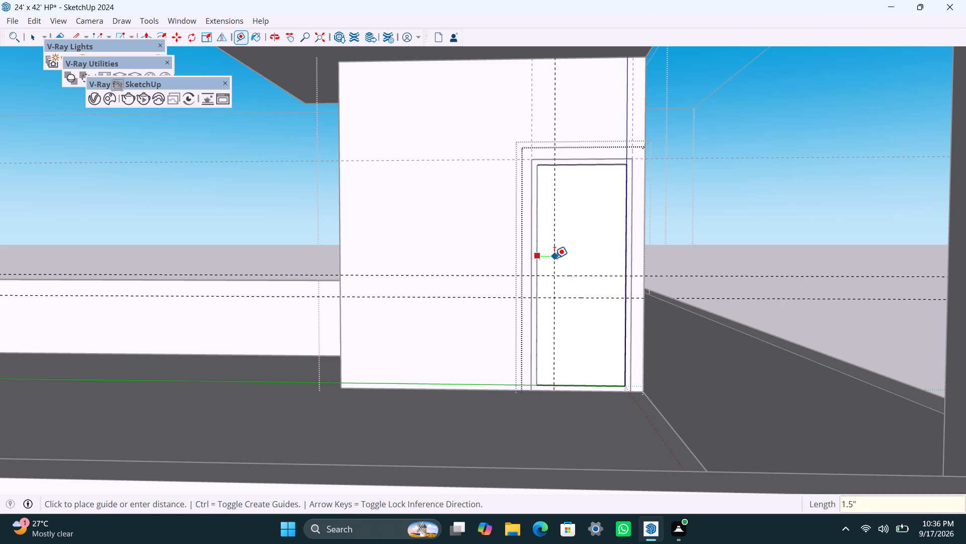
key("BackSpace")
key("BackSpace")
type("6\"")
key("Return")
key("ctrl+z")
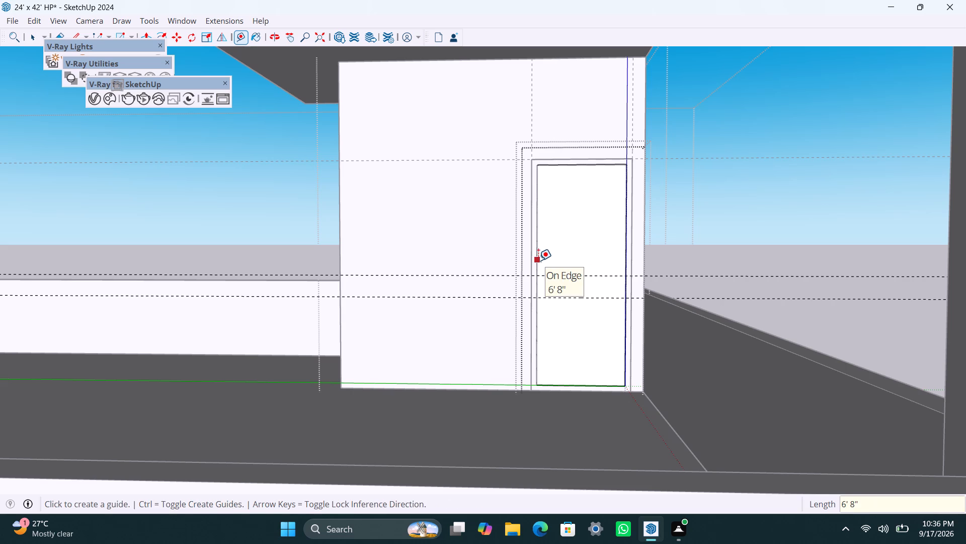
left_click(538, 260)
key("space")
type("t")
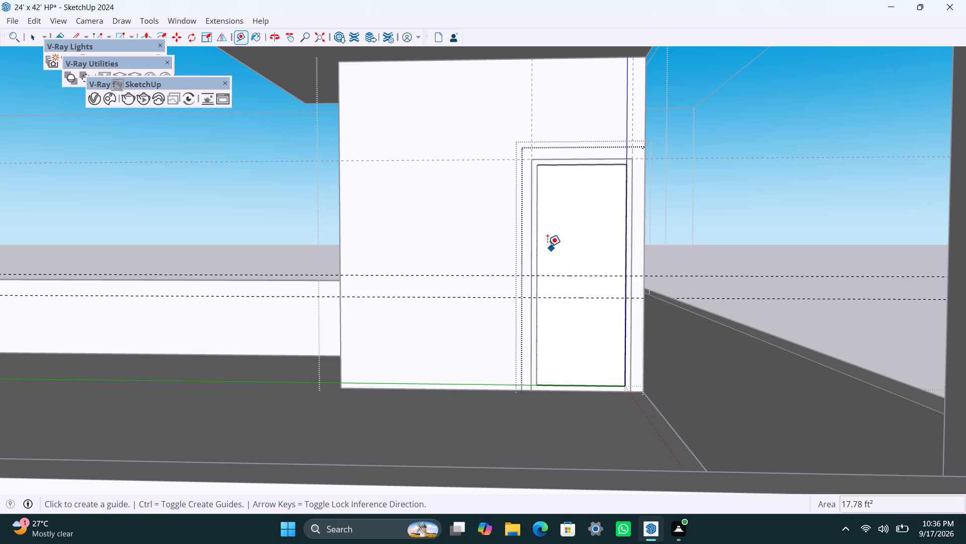
Place vertical guides on the door leaf, one 6" in from its opening-side edge and another 1.5" further in.
left_click(539, 242)
type("6\"")
key("Return")
left_click(557, 217)
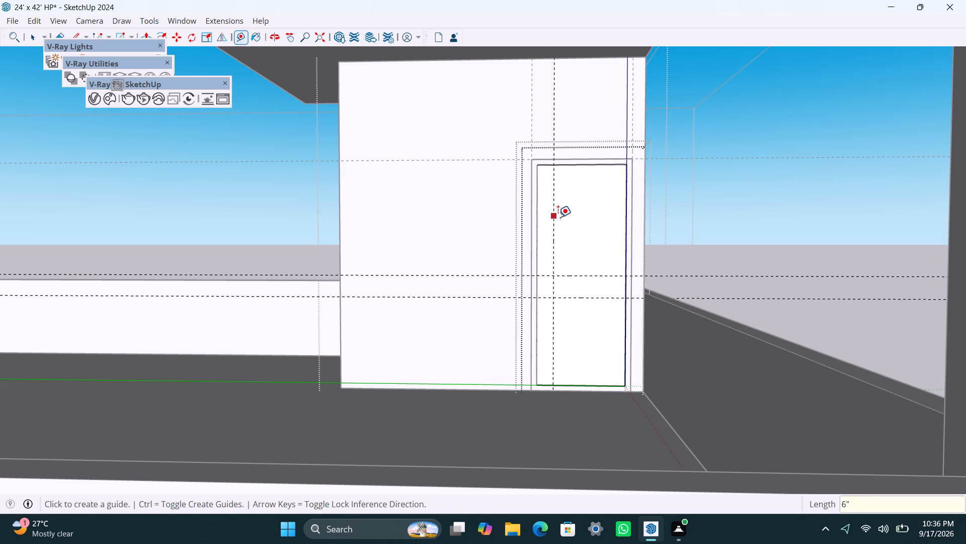
type("1.5\"")
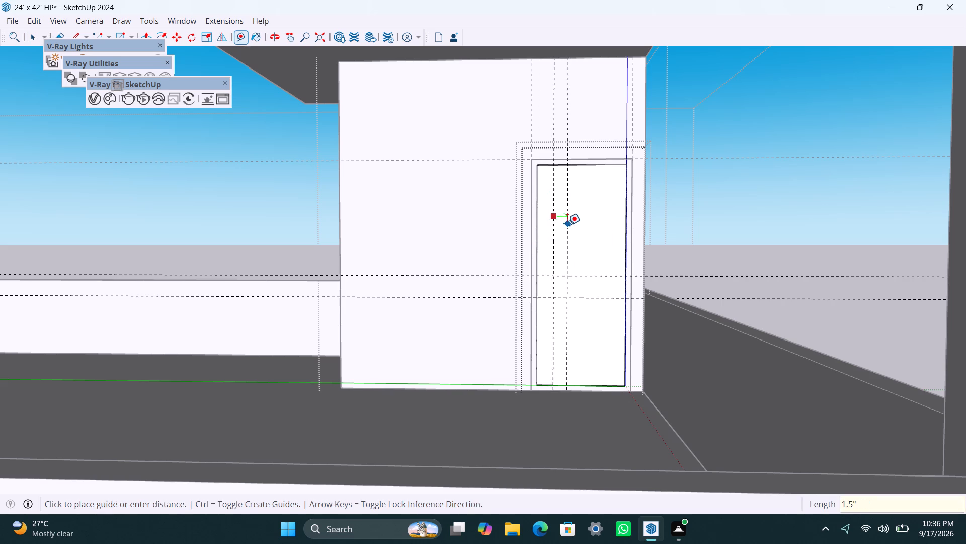
key("Return")
key("space")
Draw the handle rectangle between the four guide intersections on the door leaf and make it a group.
scroll(581, 294, "up", 5)
key("r")
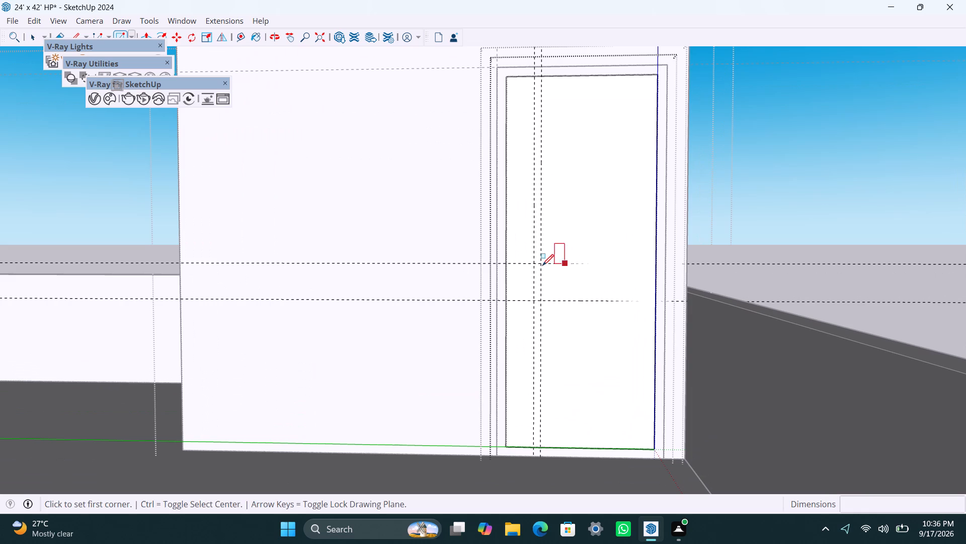
left_click_drag(542, 264, 539, 276)
left_click(531, 300)
key("space")
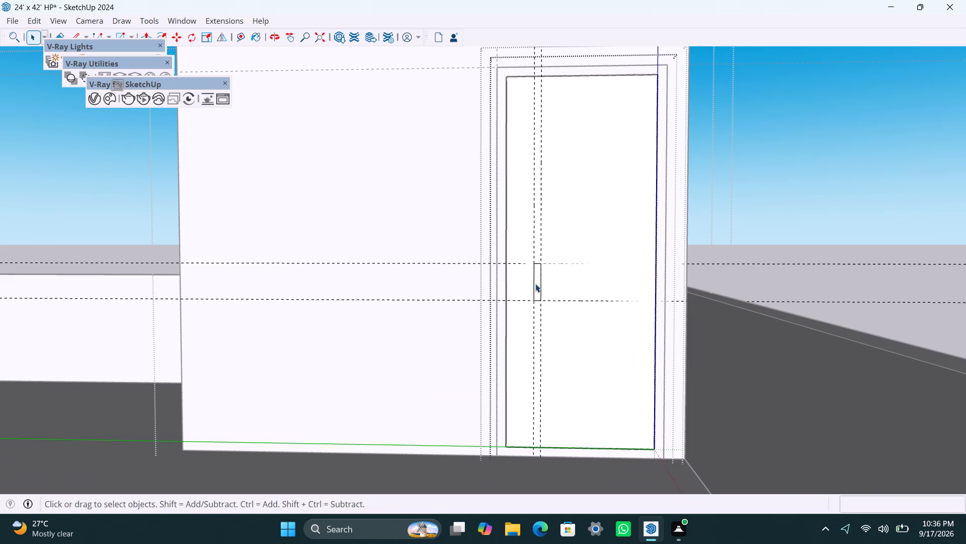
double_click(536, 281)
right_click(536, 281)
left_click(609, 122)
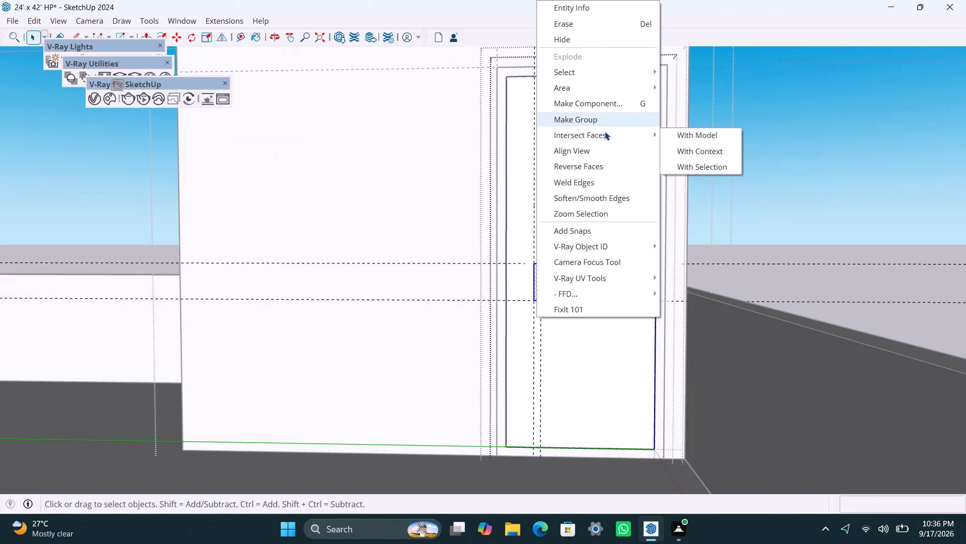
Open the handle's group and push/pull its face 0.5".
scroll(542, 288, "up", 4)
triple_click(538, 273)
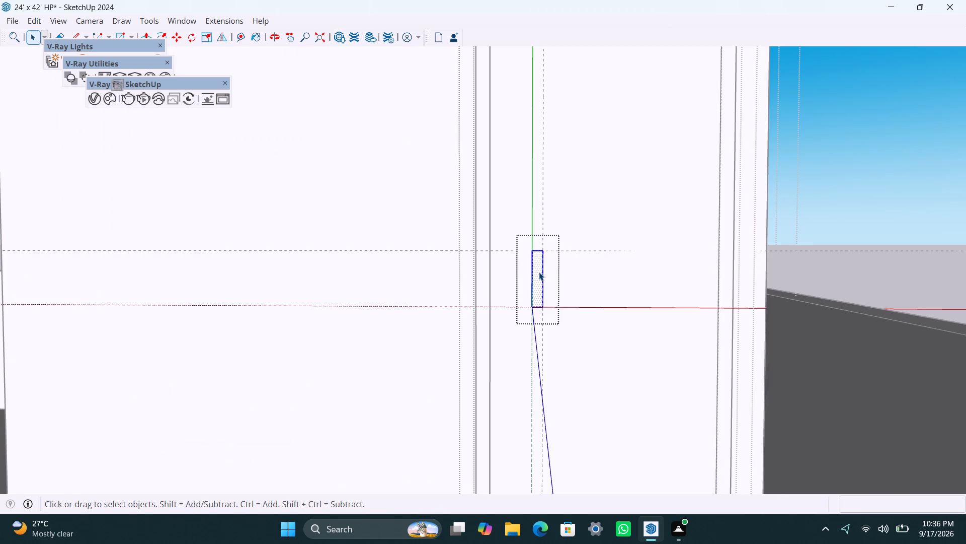
key("p")
left_click(539, 272)
type("0.5\"")
key("Return")
key("space")
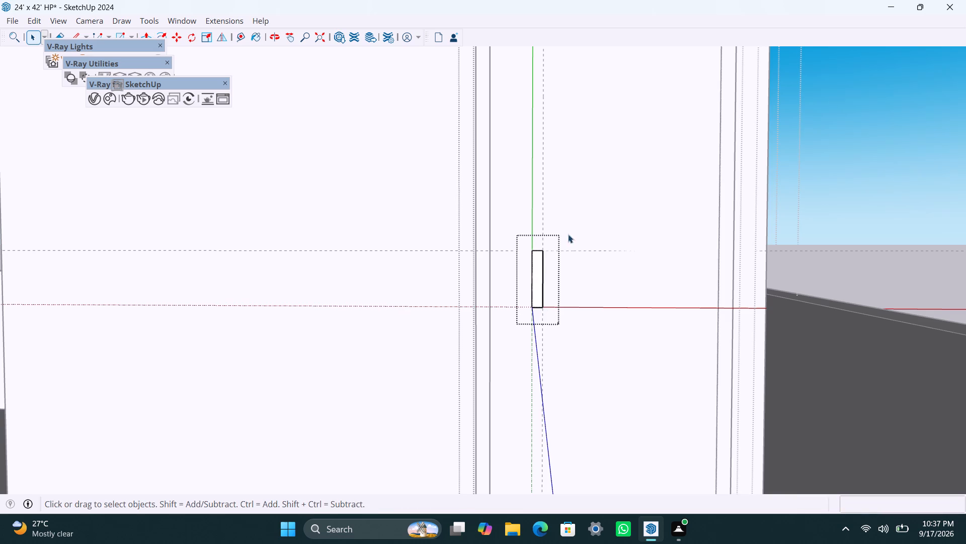
Exit the nested groups and delete all guides.
scroll(568, 234, "down", 15)
left_click(796, 211)
double_click(795, 141)
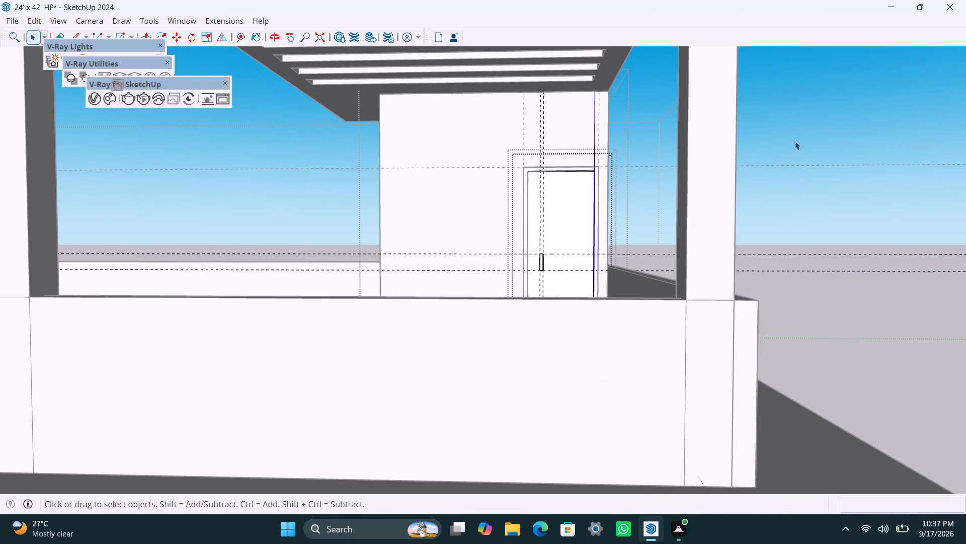
double_click(789, 124)
left_click(786, 126)
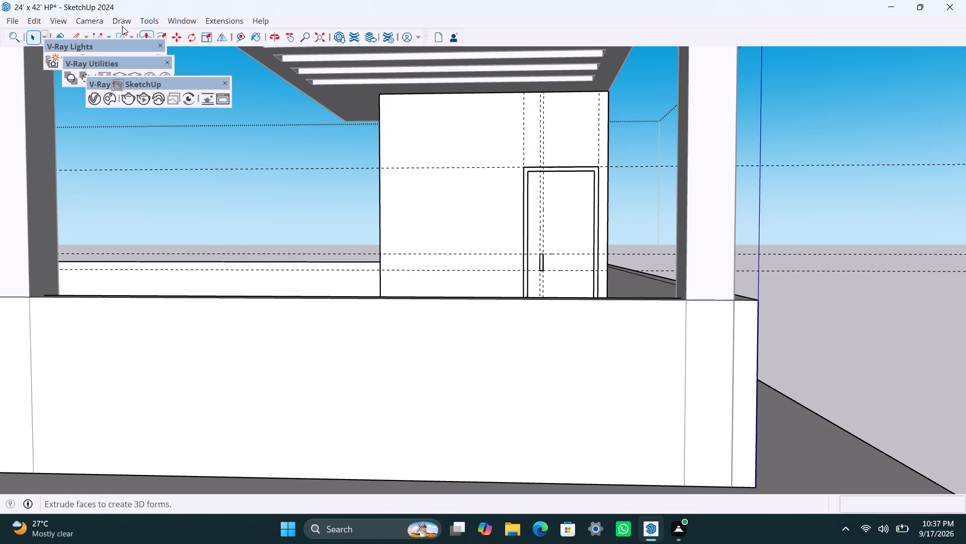
left_click(37, 17)
left_click(100, 149)
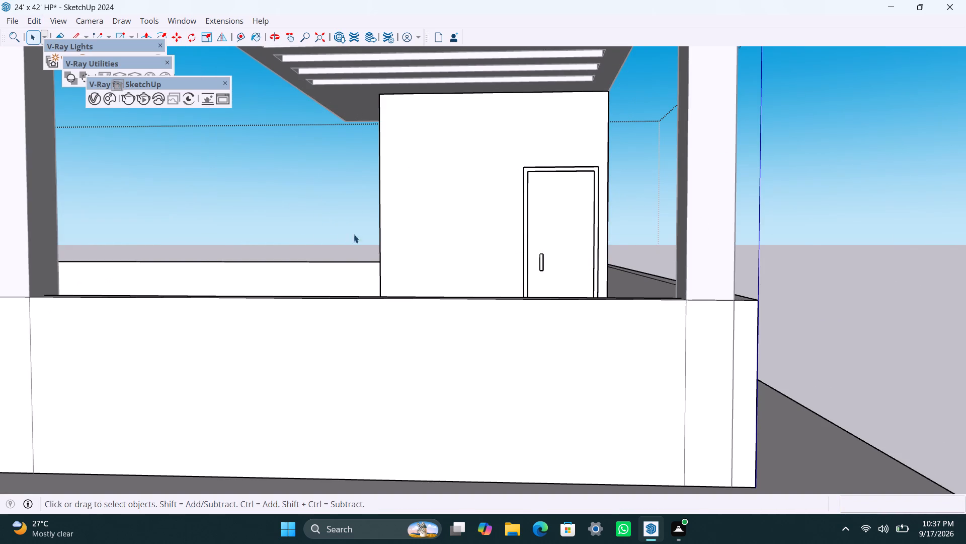
Leave the open groups and save the model.
scroll(447, 260, "down", 9)
triple_click(766, 208)
scroll(529, 223, "down", 5)
middle_click_drag(503, 306, 526, 419)
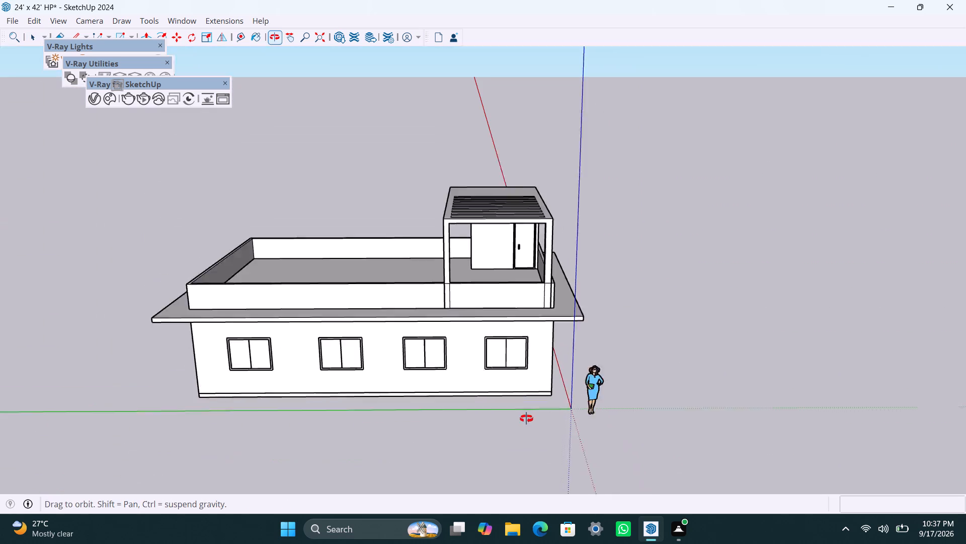
middle_click_drag(526, 419, 528, 418)
key("ctrl+s")
key("space")
left_click(646, 364)
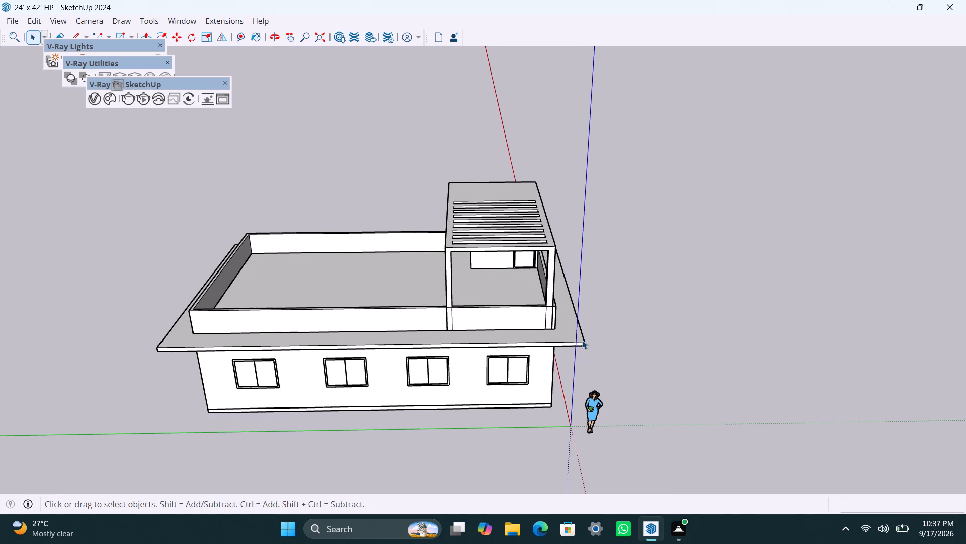
Examine the house from its entrance side and around the corners.
scroll(582, 340, "up", 3)
middle_click_drag(692, 365, 162, 350)
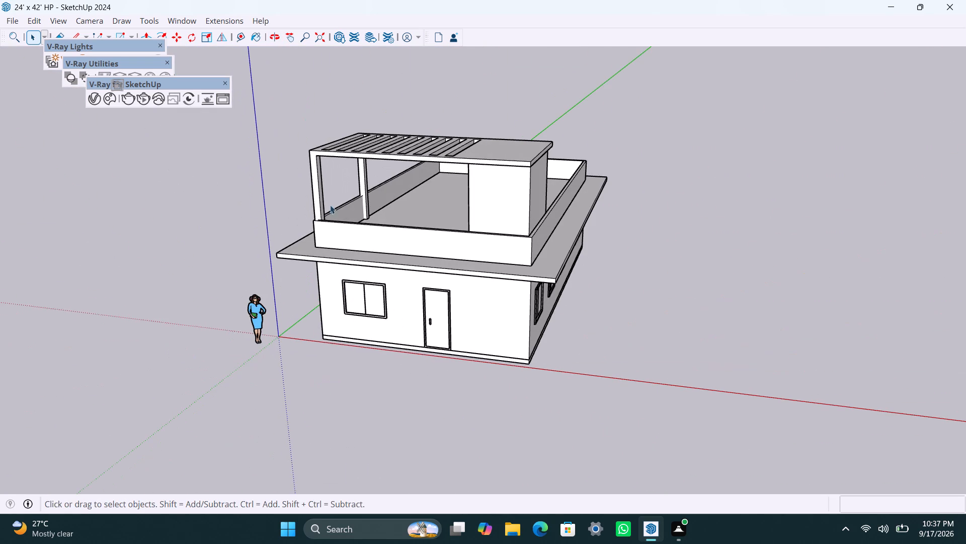
scroll(399, 338, "down", 2)
middle_click_drag(509, 365, 562, 372, "shift")
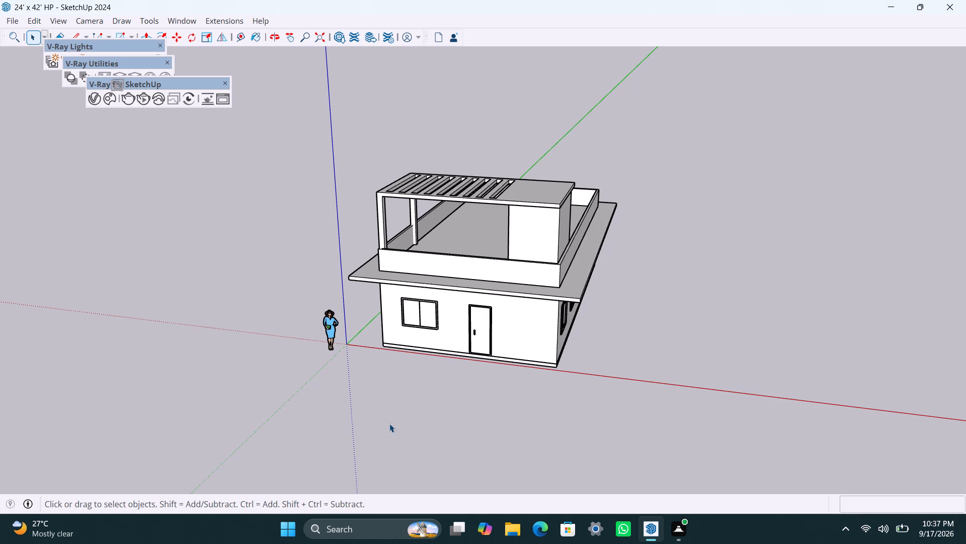
scroll(389, 421, "down", 2)
scroll(392, 413, "up", 2)
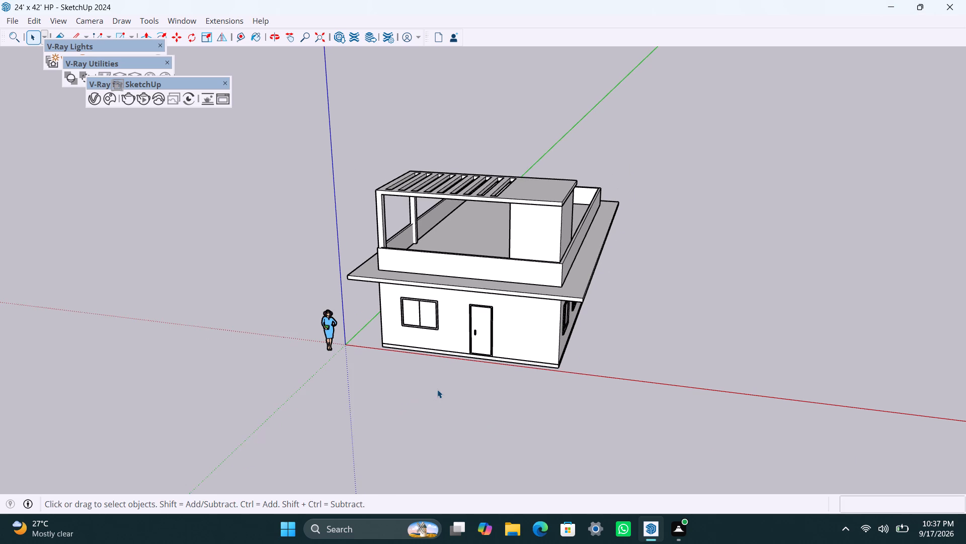
middle_click_drag(442, 390, 489, 390)
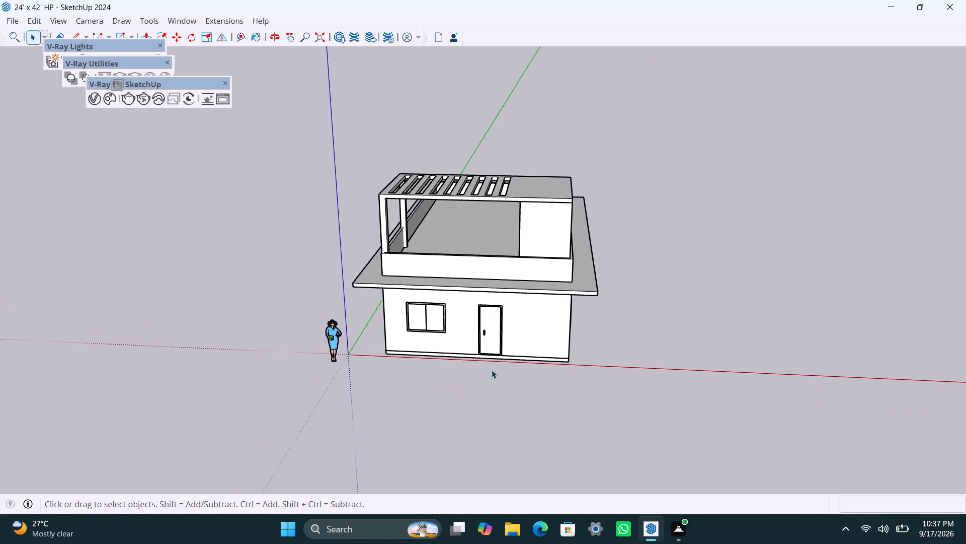
scroll(451, 331, "up", 2)
scroll(402, 215, "up", 3)
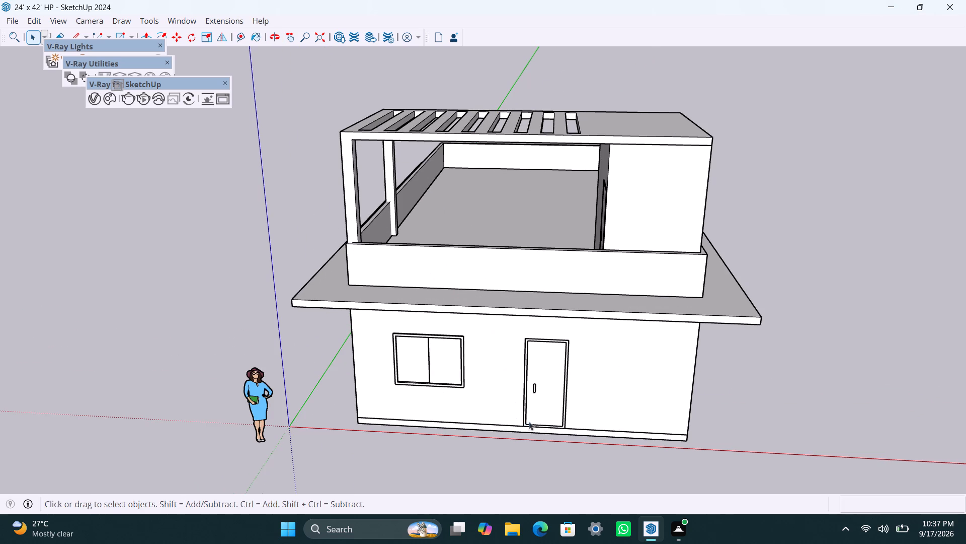
scroll(515, 418, "down", 3)
scroll(514, 422, "up", 3)
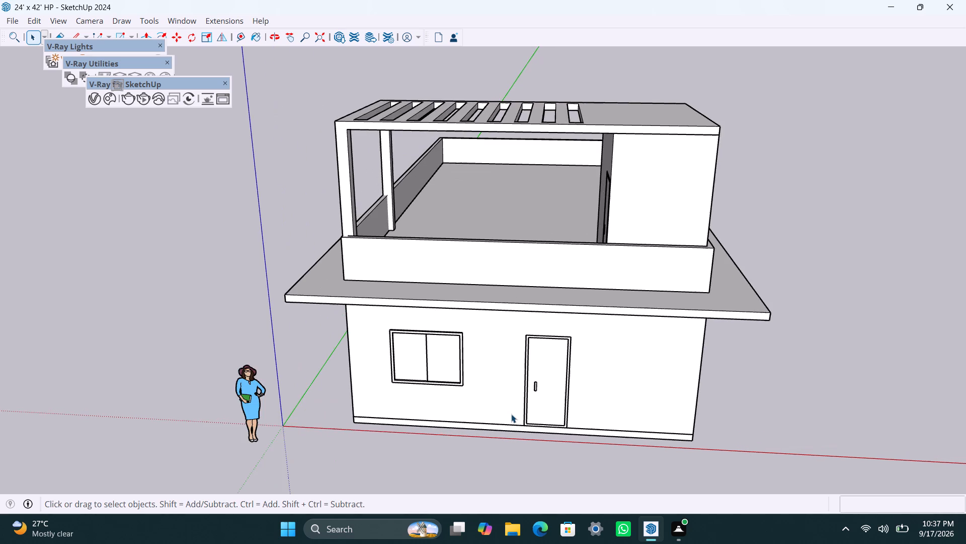
Place ground guides 3' outside the long wall with the louvered window and 6' in front of the entrance wall.
scroll(585, 477, "down", 3)
middle_click_drag(550, 440, 316, 361, "shift")
scroll(399, 366, "up", 3)
middle_click_drag(475, 352, 413, 352)
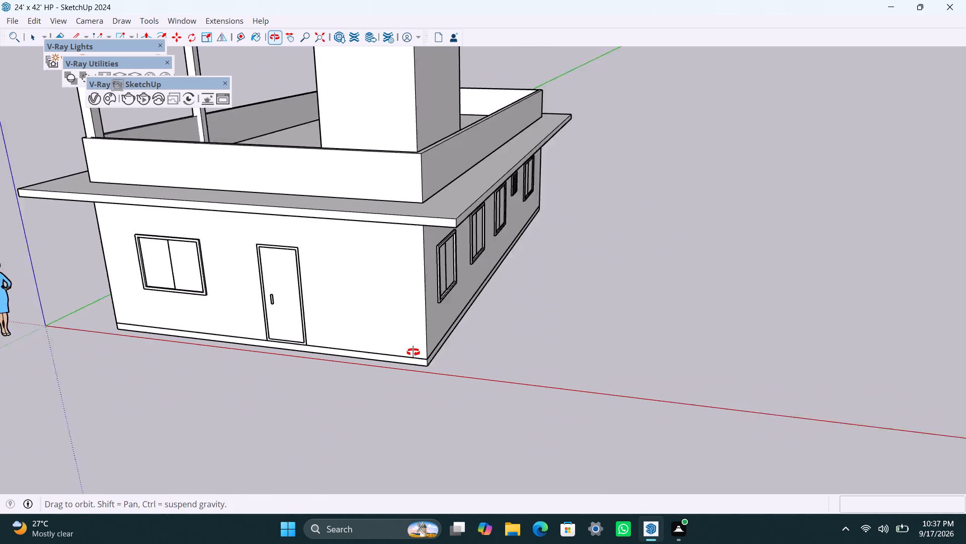
middle_click_drag(413, 352, 409, 353)
scroll(461, 356, "up", 4)
key("t")
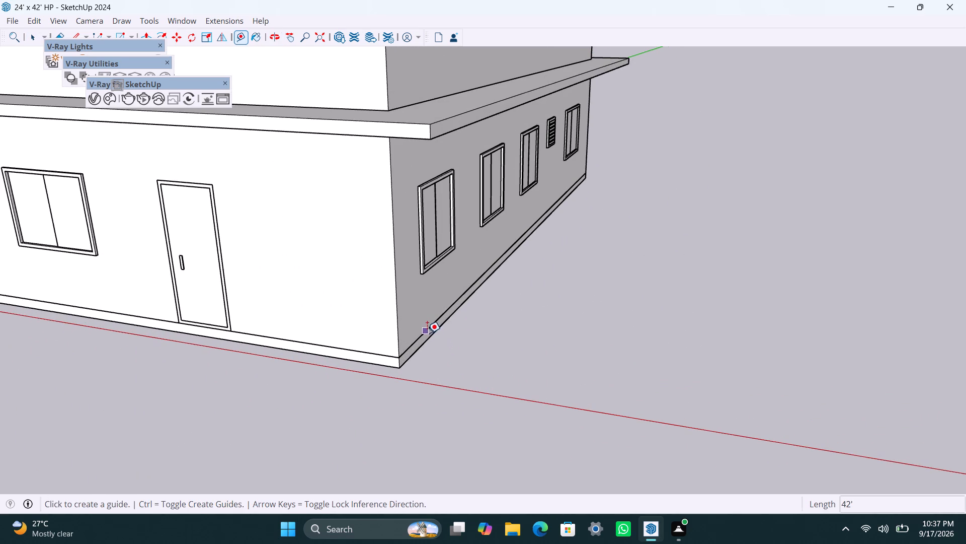
left_click(431, 337)
type("3'")
key("Return")
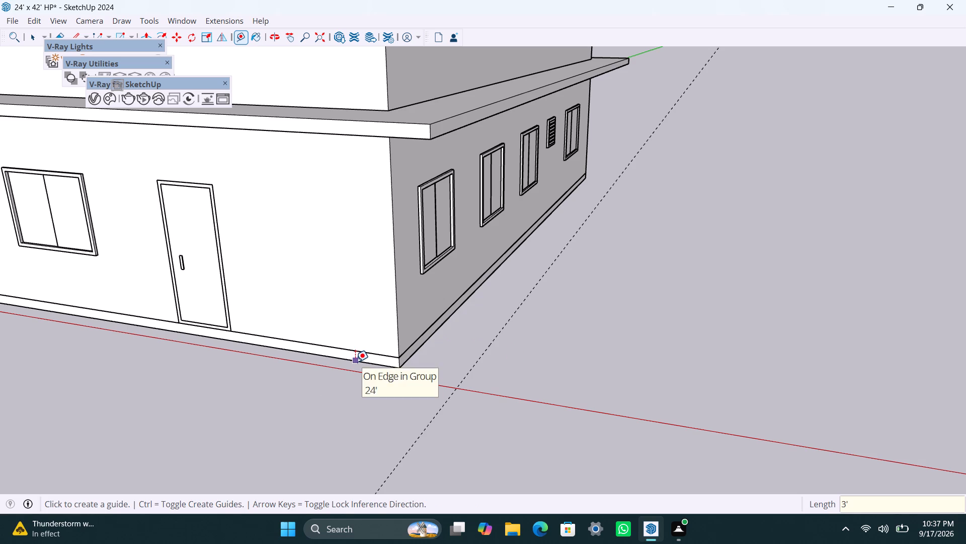
left_click_drag(356, 361, 357, 368)
type("6'")
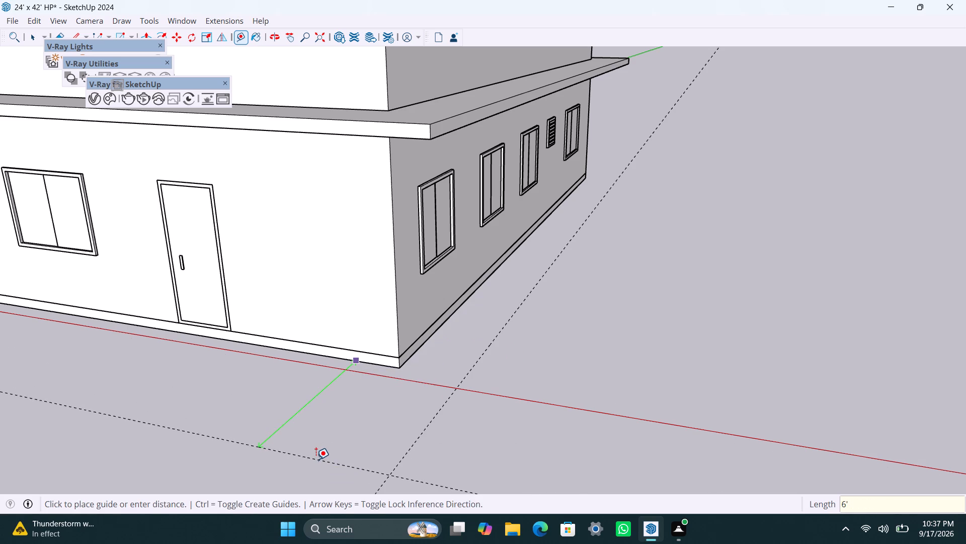
key("Return")
Place a ground guide 3' outside the base edge of the windowless rear wall.
scroll(363, 463, "down", 9)
middle_click_drag(674, 297, 66, 379)
scroll(302, 390, "down", 4)
middle_click_drag(405, 259, 517, 398)
scroll(504, 403, "down", 3)
middle_click_drag(434, 429, 390, 210)
scroll(504, 213, "up", 1)
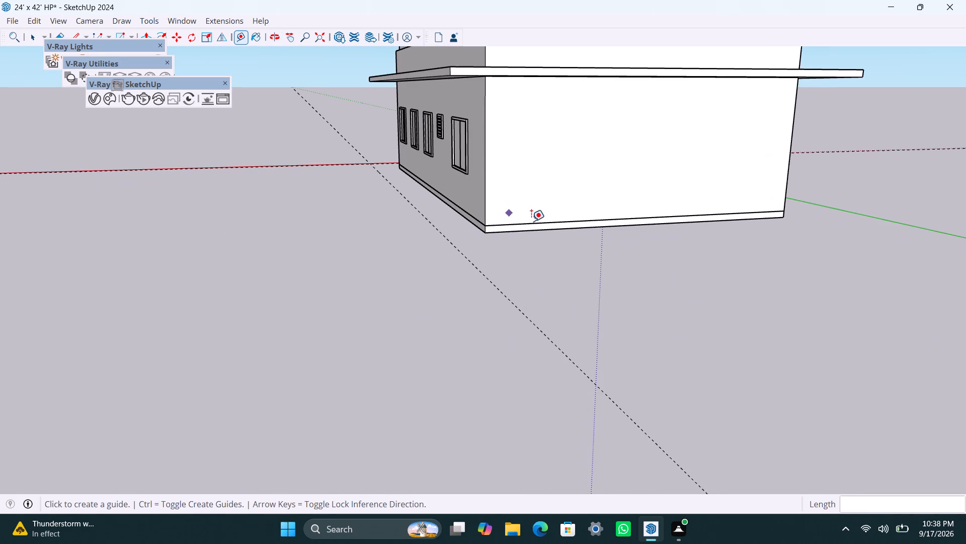
left_click(539, 229)
type("3'")
key("Return")
Place a ground guide 3' outside the base edge of the long wall with four sliding windows.
scroll(611, 294, "down", 3)
middle_click_drag(808, 274, 337, 343)
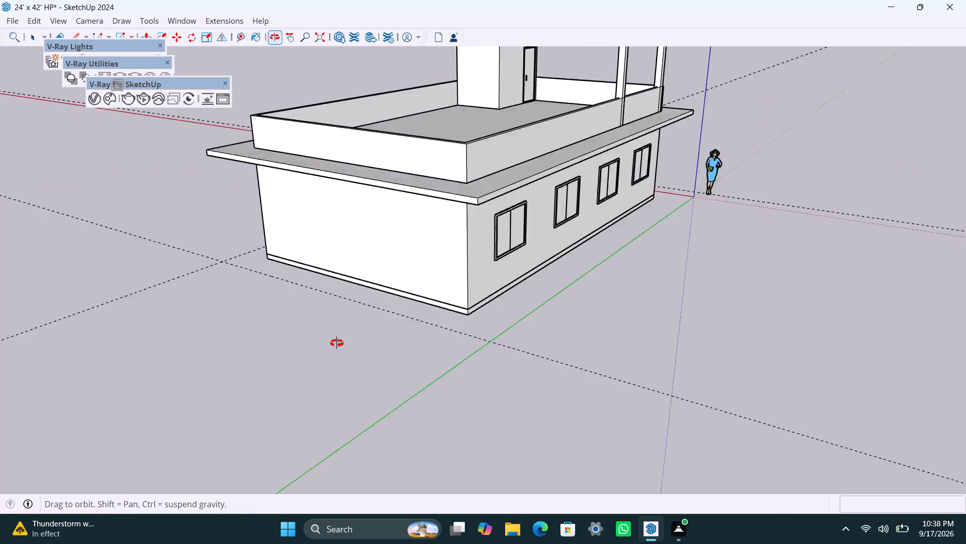
middle_click_drag(337, 343, 326, 345)
scroll(339, 301, "up", 2)
left_click(348, 264)
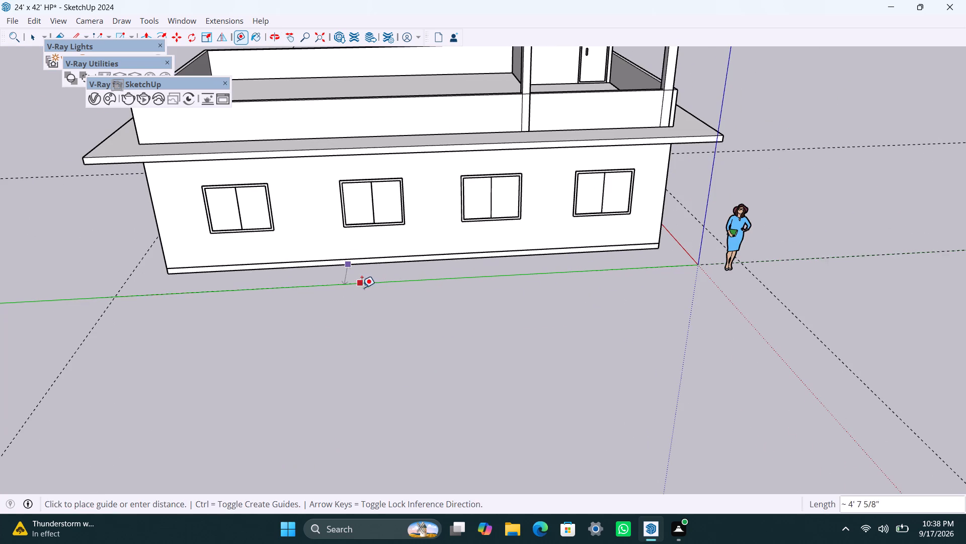
type("3'")
key("Return")
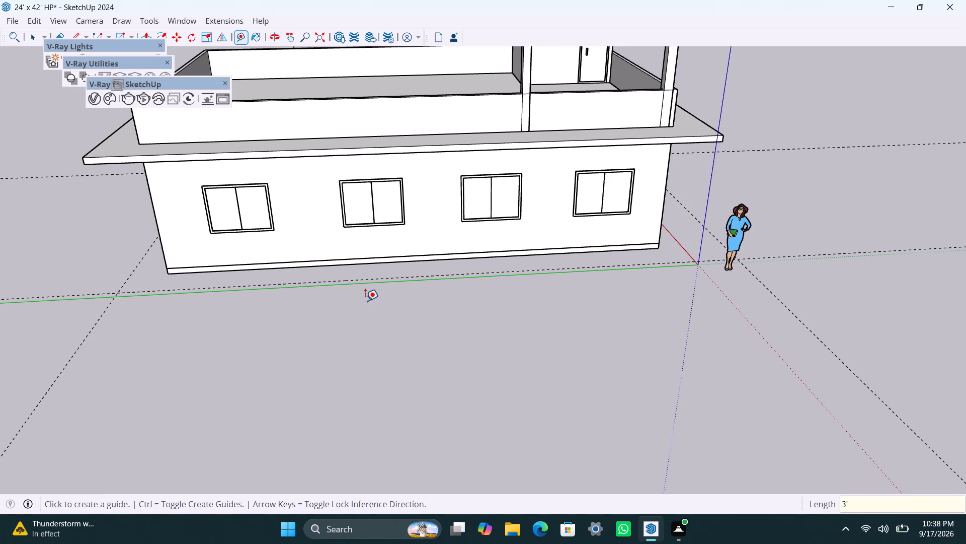
key("space")
left_click(779, 325)
Delete the human scale figure standing near the origin.
scroll(741, 305, "down", 2)
scroll(582, 290, "up", 2)
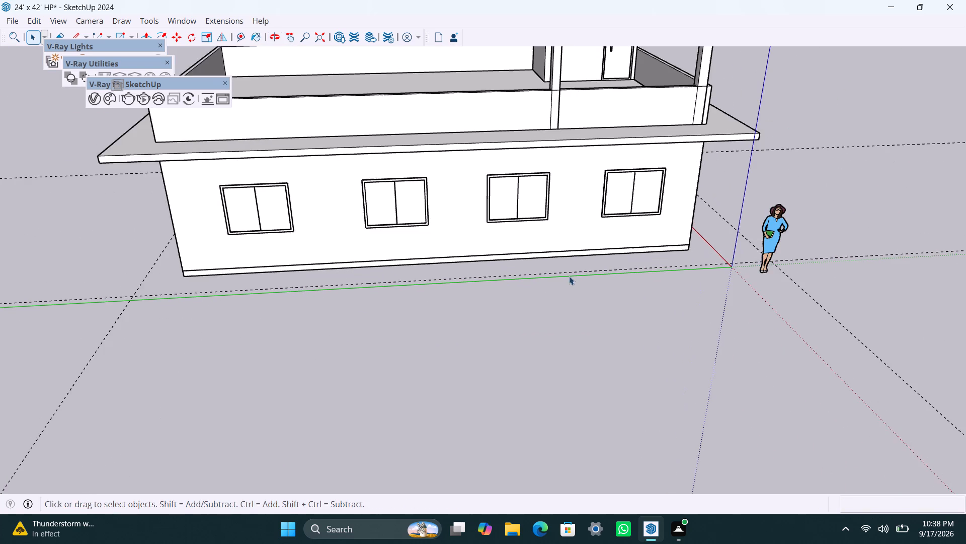
middle_click_drag(741, 351, 290, 396)
scroll(290, 396, "up", 1)
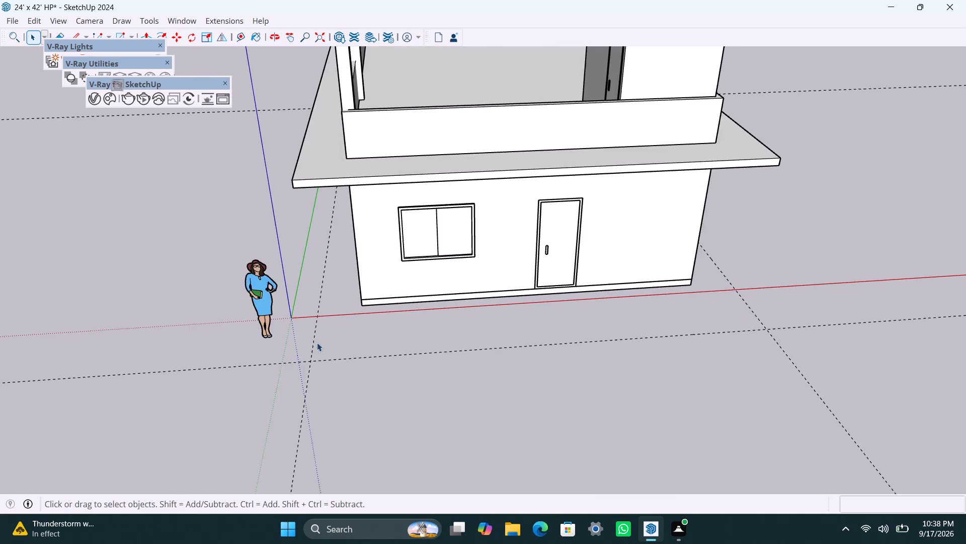
scroll(318, 346, "down", 5)
left_click_drag(263, 65, 700, 388)
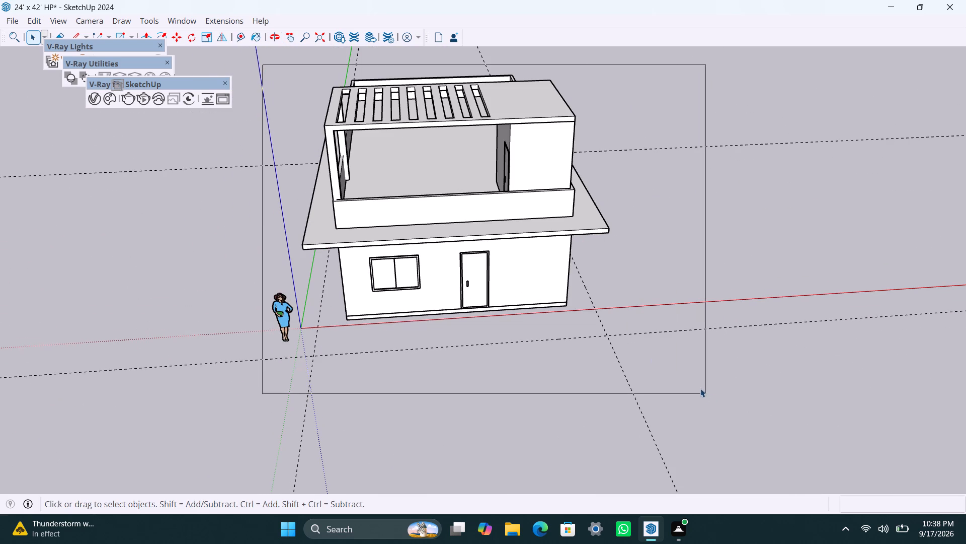
left_click_drag(700, 388, 706, 393)
left_click(292, 320, "shift")
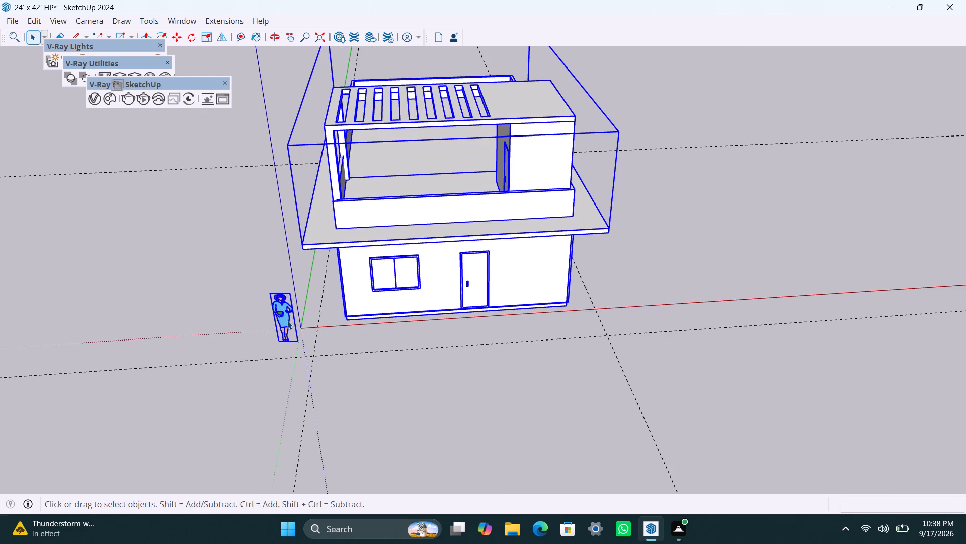
left_click(287, 321)
left_click(287, 321)
left_click(290, 319)
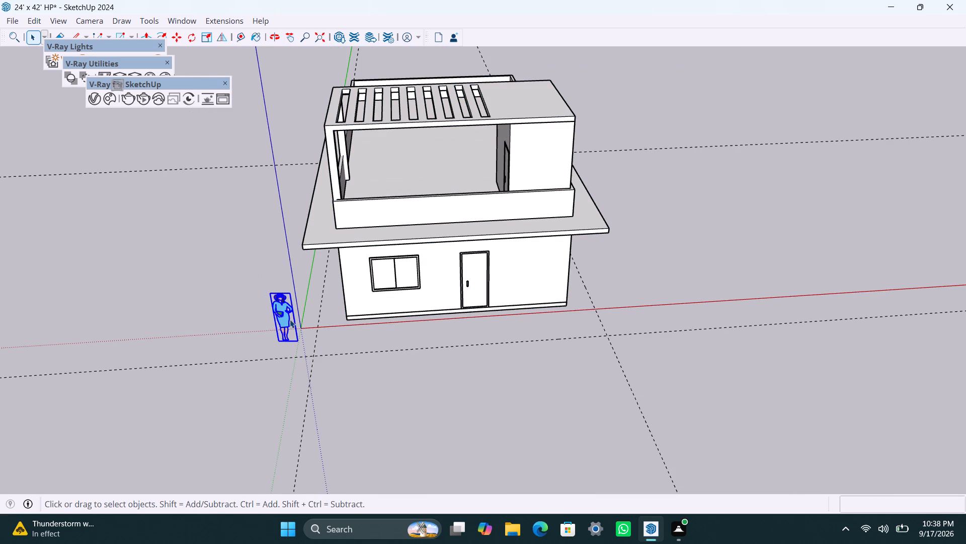
key("Delete")
Select the whole house and move it aside along the ground, clear of the area enclosed by the guides.
left_click_drag(282, 26, 690, 355)
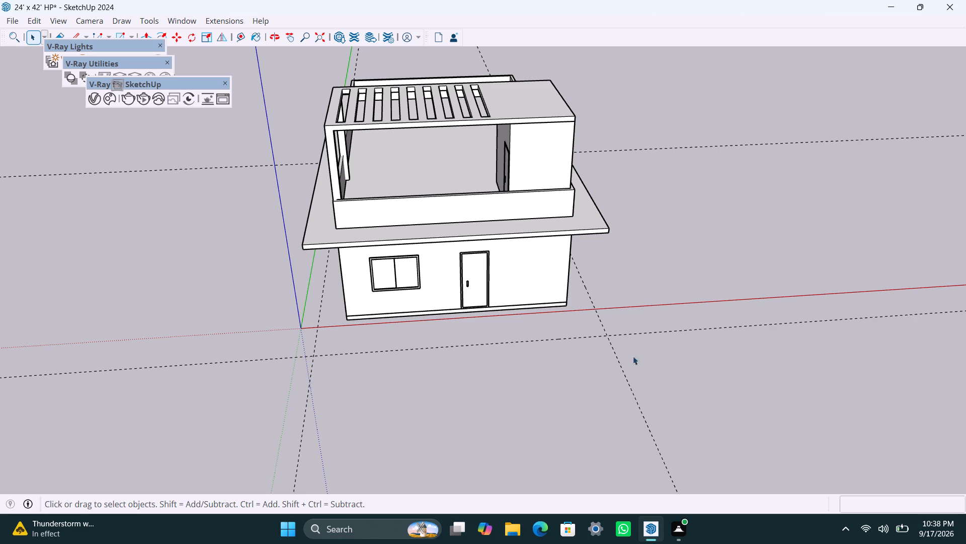
scroll(420, 362, "down", 4)
left_click_drag(269, 97, 689, 408)
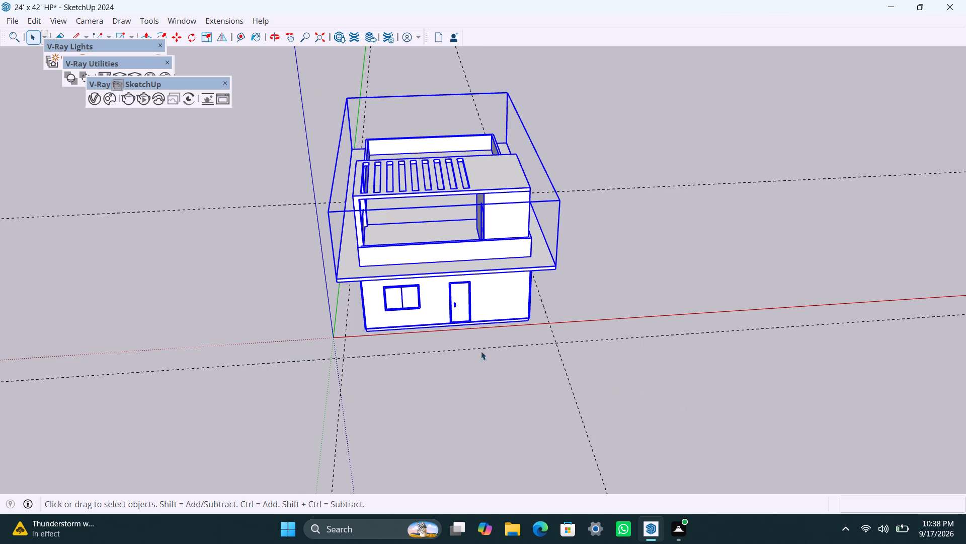
key("m")
left_click(523, 319)
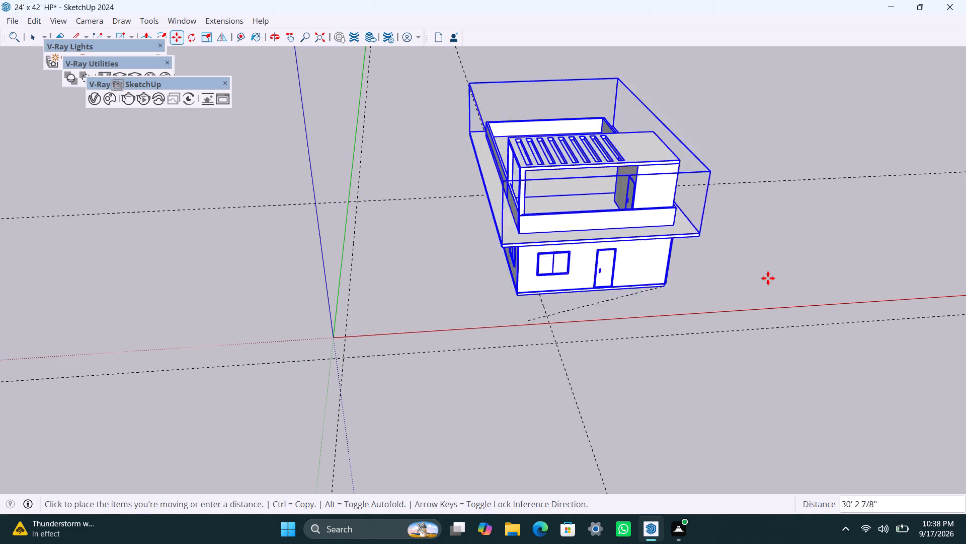
left_click(769, 277)
key("space")
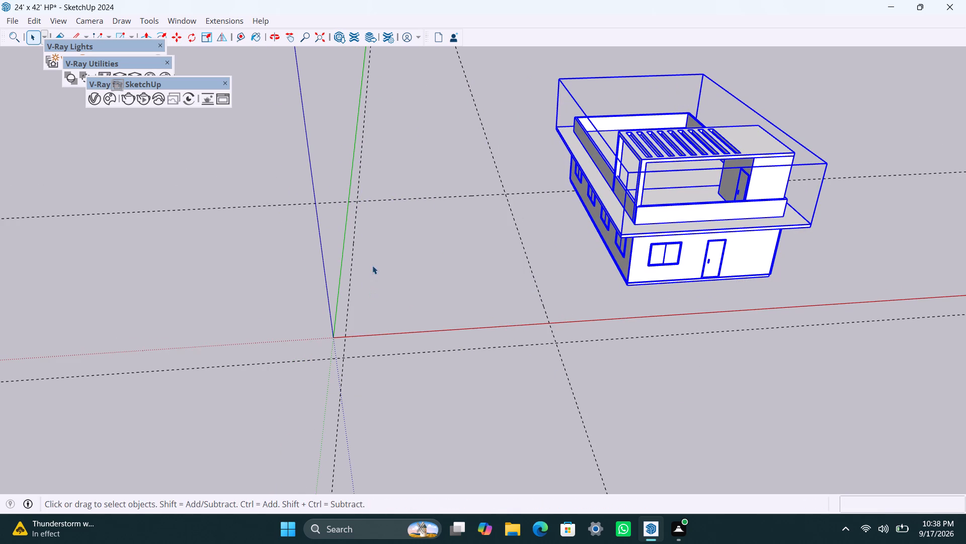
Place guides 3' inward from the two long side guides and from the rear ground guide.
key("r")
key("space")
key("t")
left_click(354, 250)
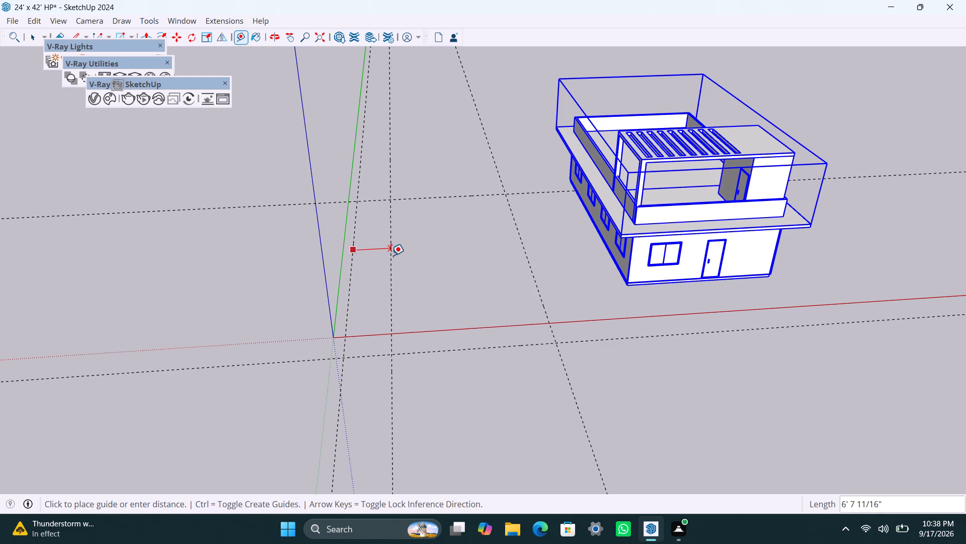
type("3'")
key("Return")
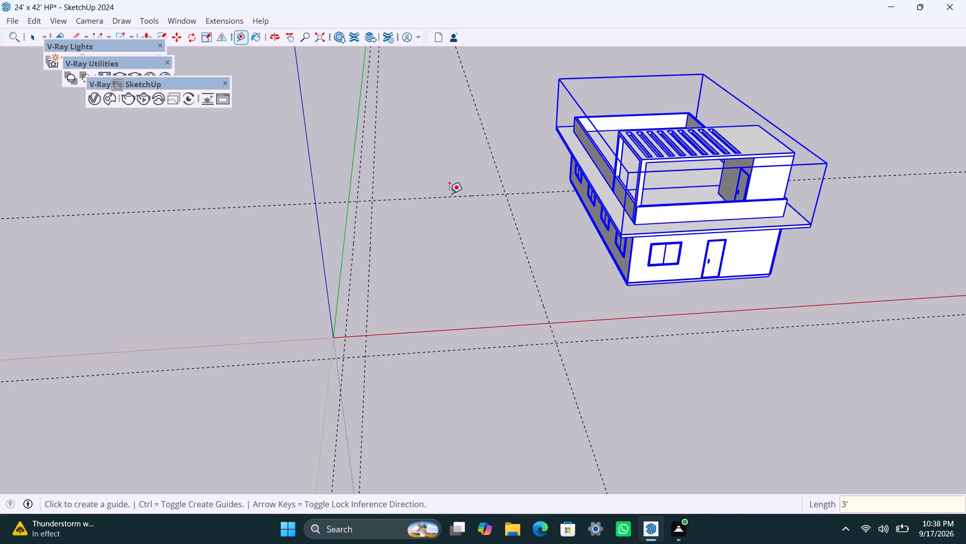
left_click(447, 197)
type("3'")
key("Return")
left_click(521, 238)
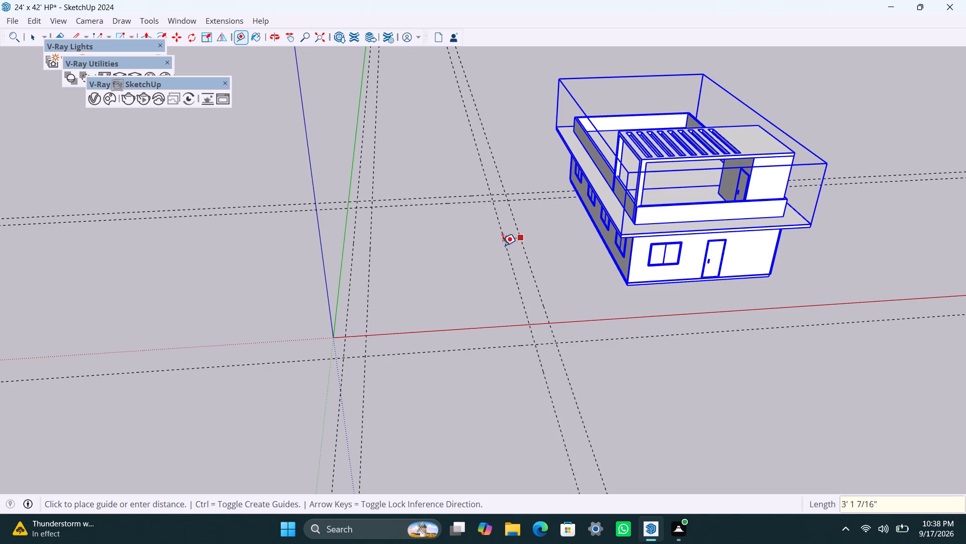
type("3'")
key("Return")
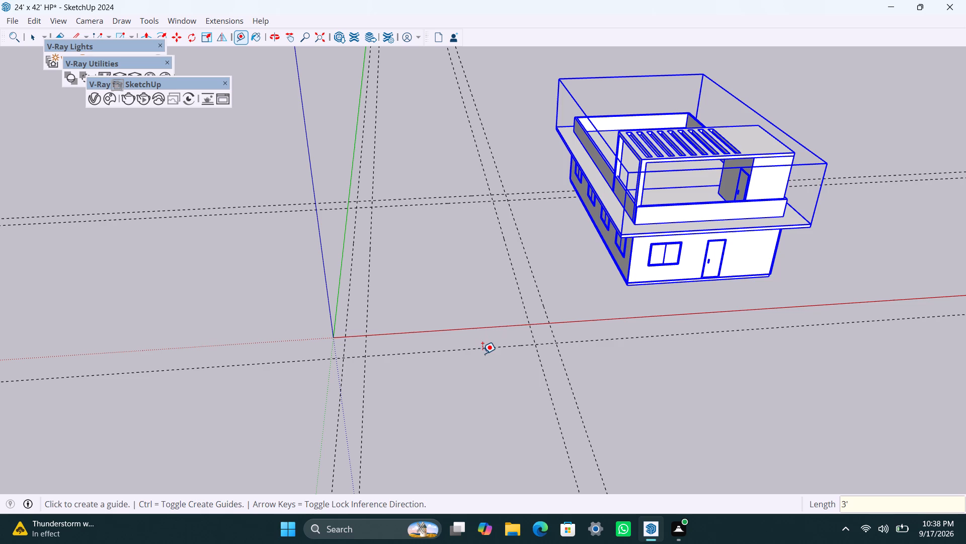
Place a guide 6' inward from the front ground guide on the entrance side.
left_click_drag(483, 345, 487, 335)
key("space")
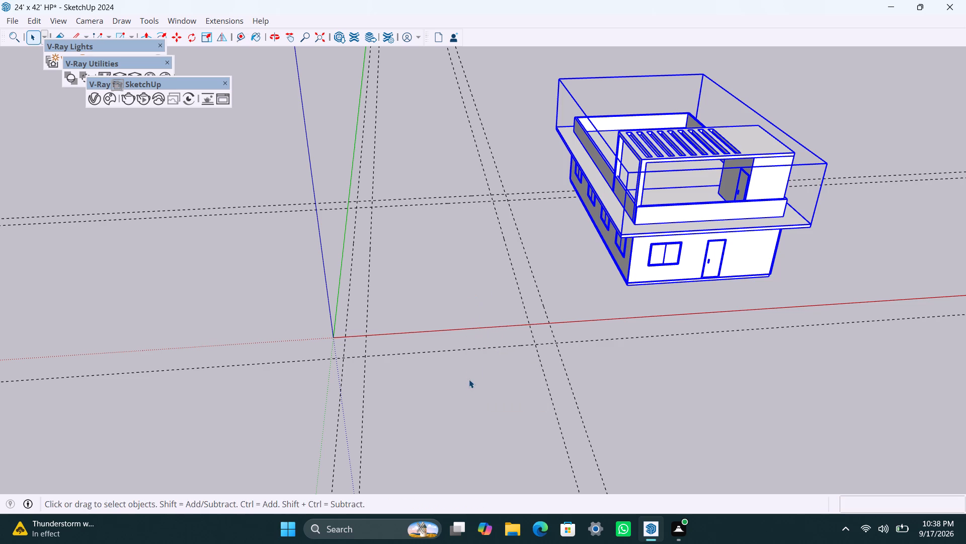
key("t")
left_click_drag(475, 347, 475, 336)
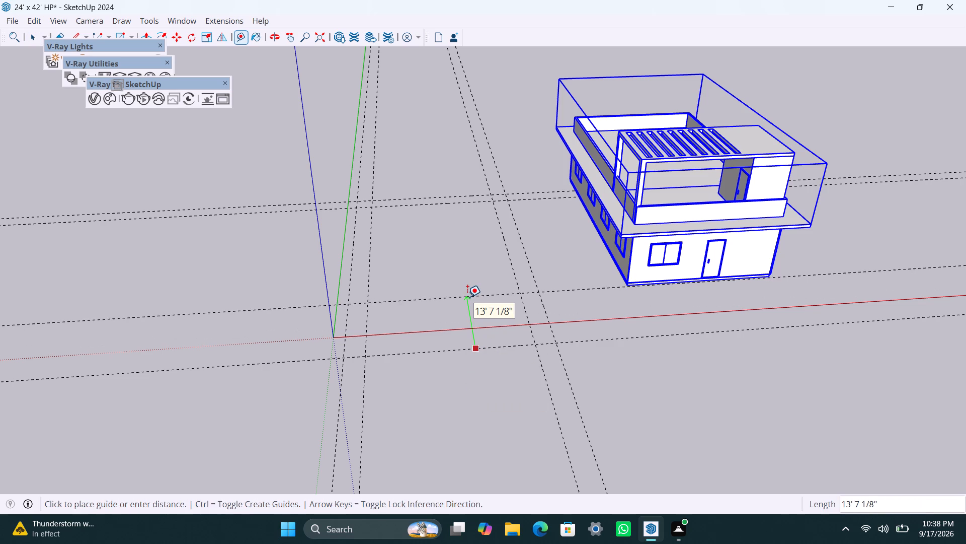
type("6\\")
key("BackSpace")
key("apostrophe")
key("Return")
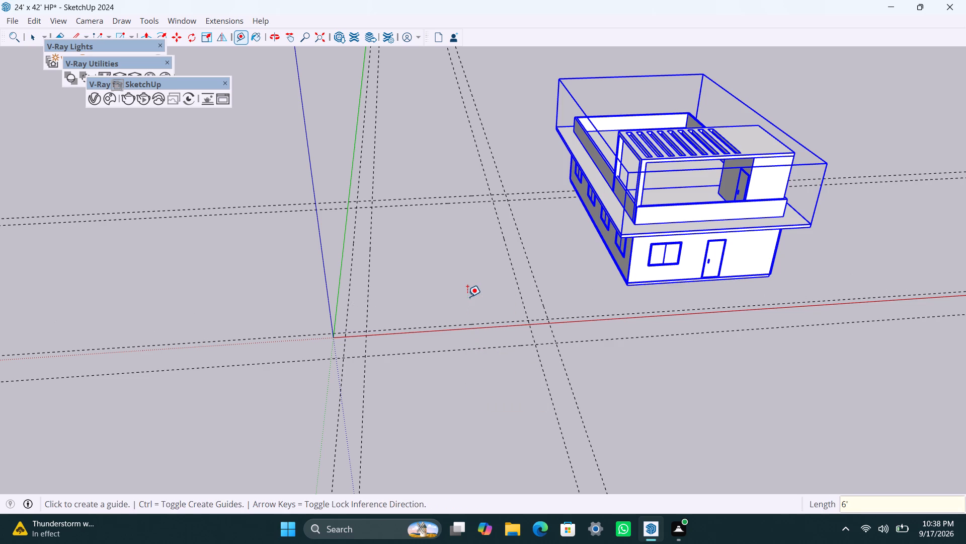
key("space")
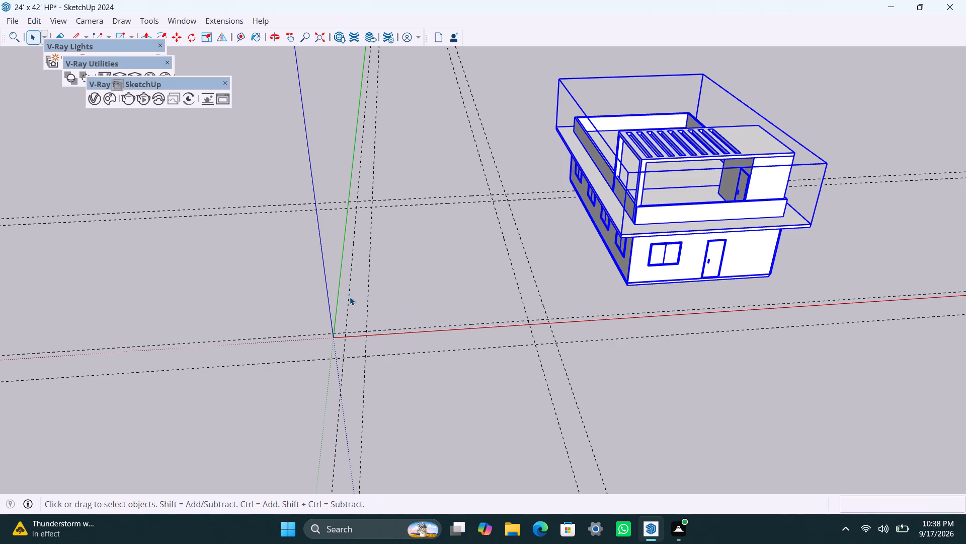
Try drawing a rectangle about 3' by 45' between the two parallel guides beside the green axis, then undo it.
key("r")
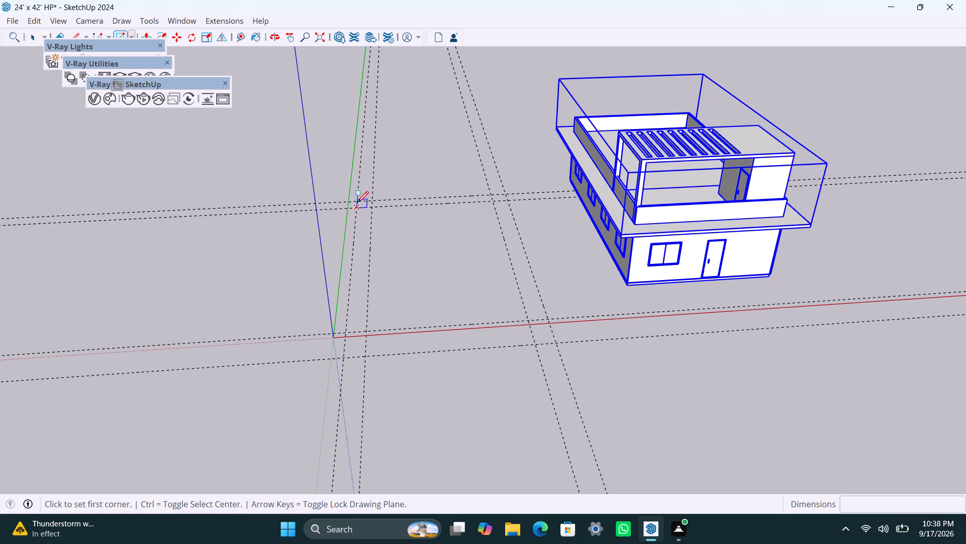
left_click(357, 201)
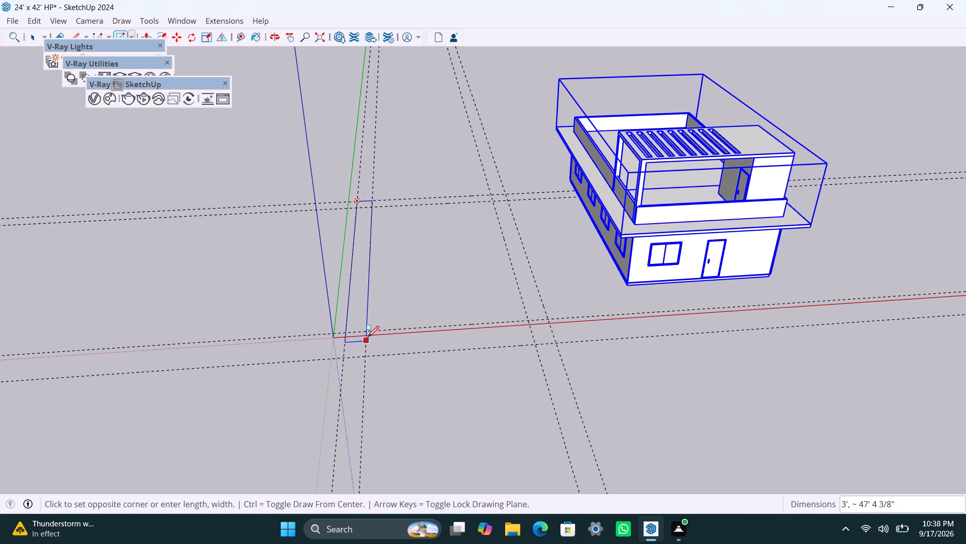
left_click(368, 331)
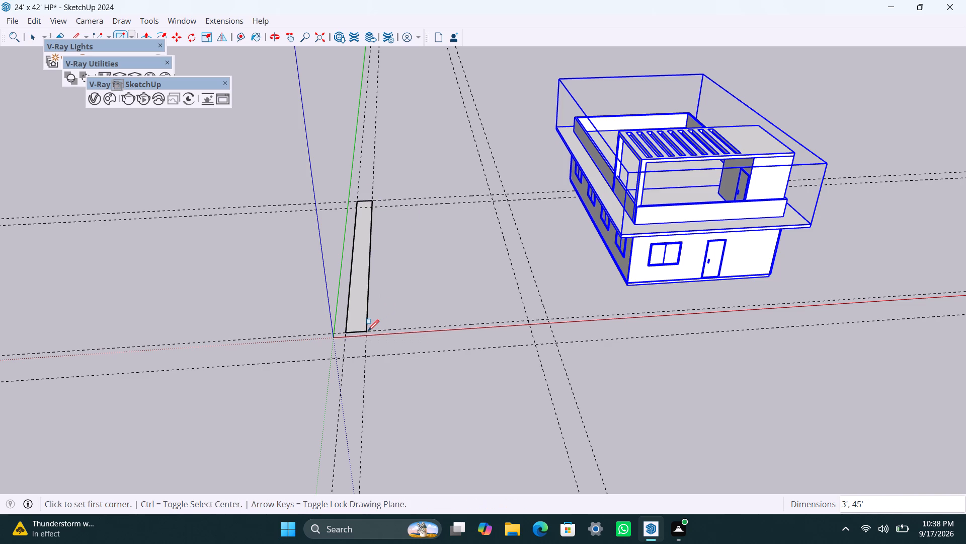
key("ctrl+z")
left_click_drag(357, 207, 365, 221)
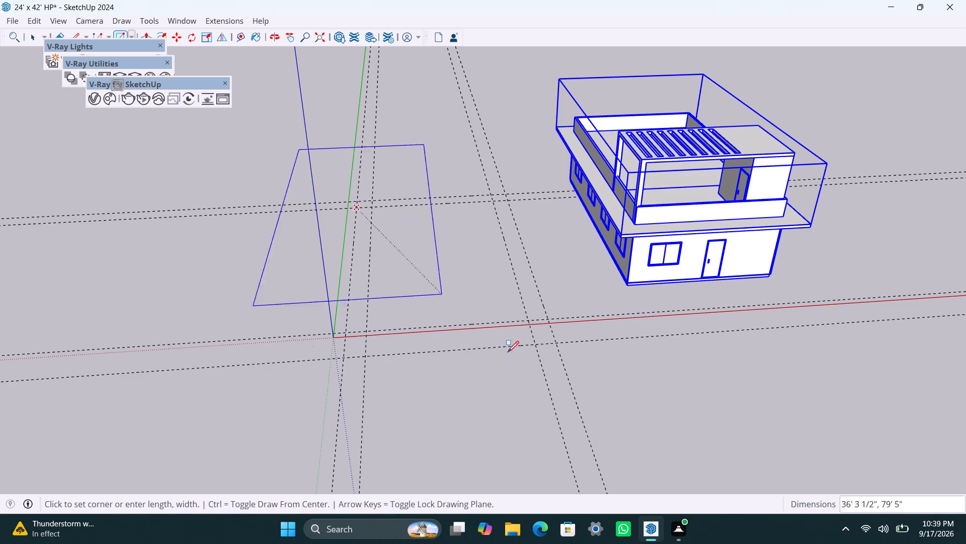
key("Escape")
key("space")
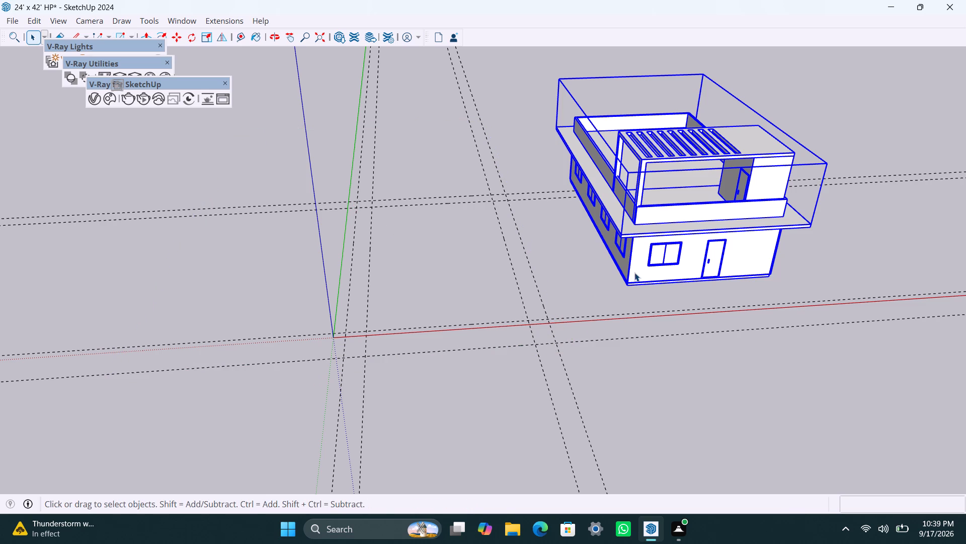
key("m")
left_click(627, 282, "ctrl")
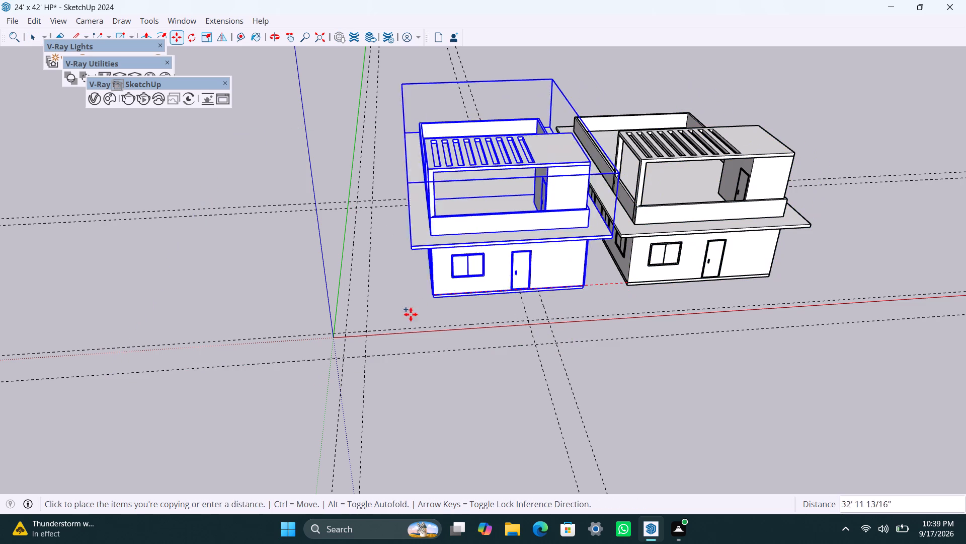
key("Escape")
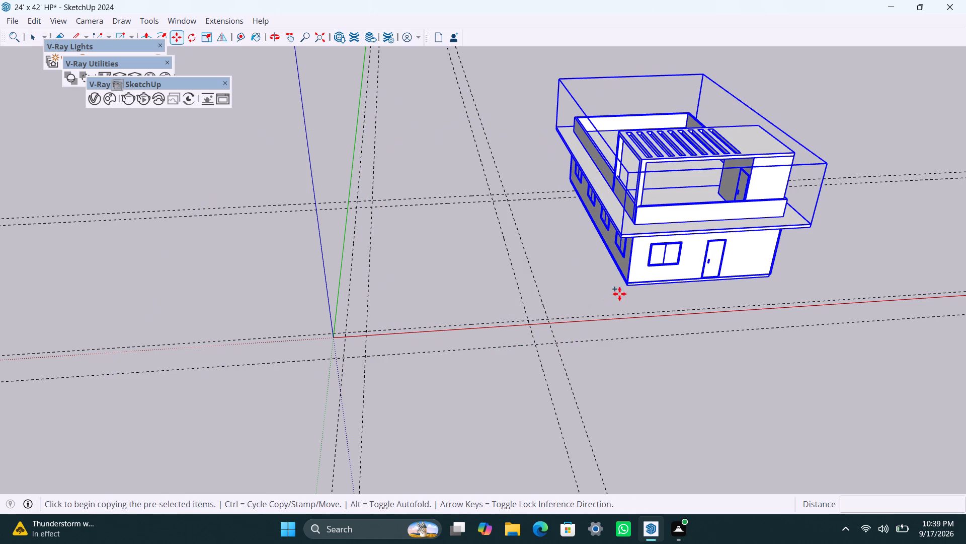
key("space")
Move the house by its front base corner back to the crossing of the inner guides nearest the origin.
type("M")
left_click(630, 284)
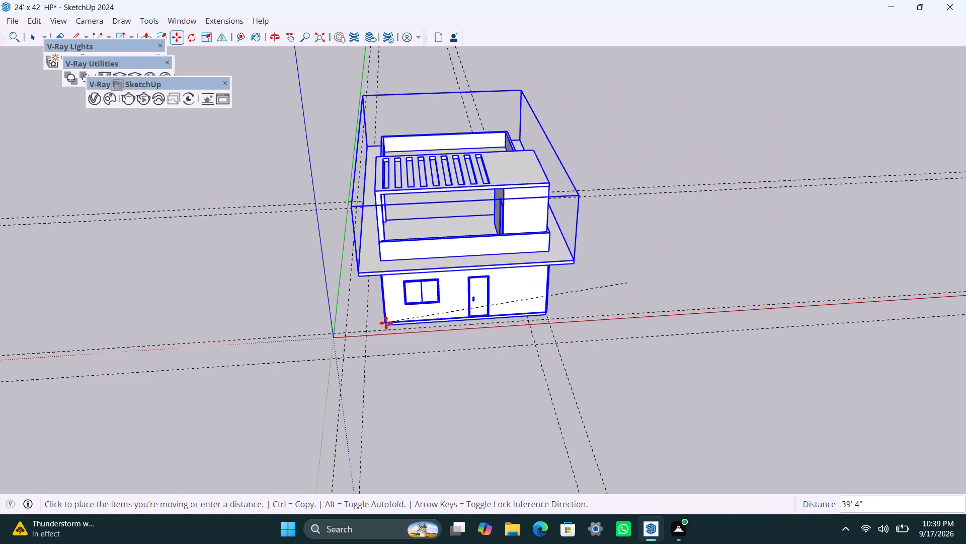
left_click(366, 328)
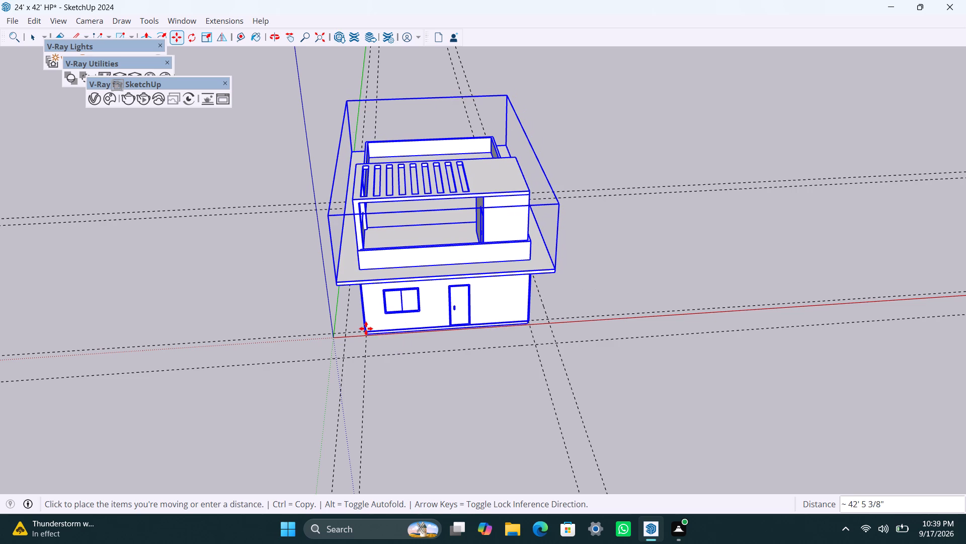
Raise the house about 6 1/2" along the blue axis so its base corner meets the inner guides' crossing.
scroll(372, 335, "up", 16)
middle_click_drag(408, 337, 564, 300)
scroll(504, 332, "up", 12)
left_click(419, 322)
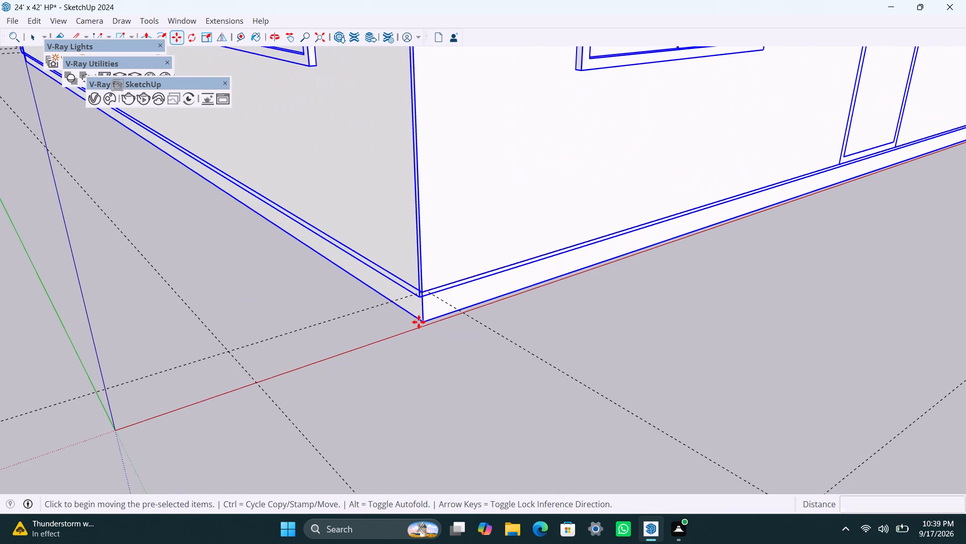
left_click(428, 290)
key("space")
Draw a ground rectangle under the house between opposite outer guide crossings, from the front corner near the origin to the far rear corner.
scroll(432, 346, "down", 12)
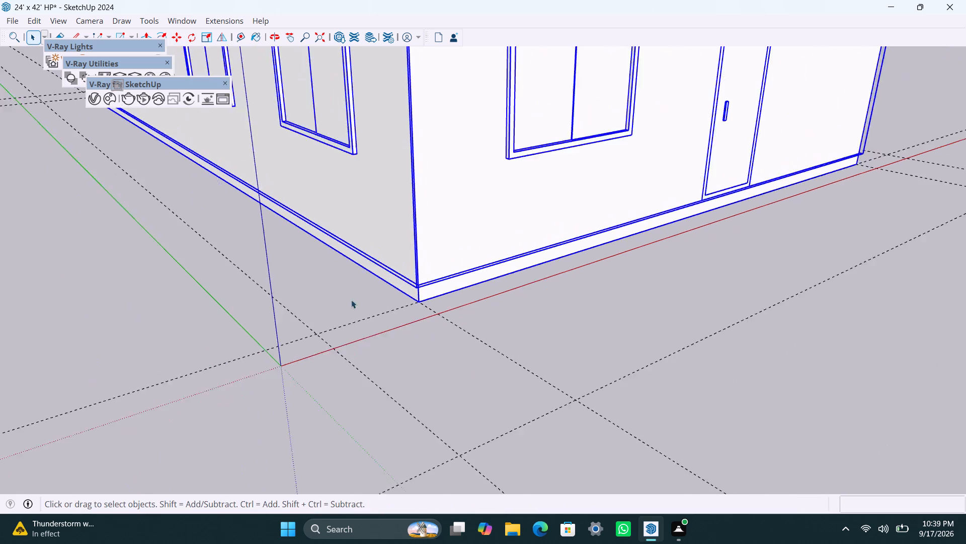
scroll(351, 300, "down", 8)
middle_click_drag(526, 303, 343, 341)
scroll(339, 335, "down", 12)
middle_click_drag(337, 318, 355, 358)
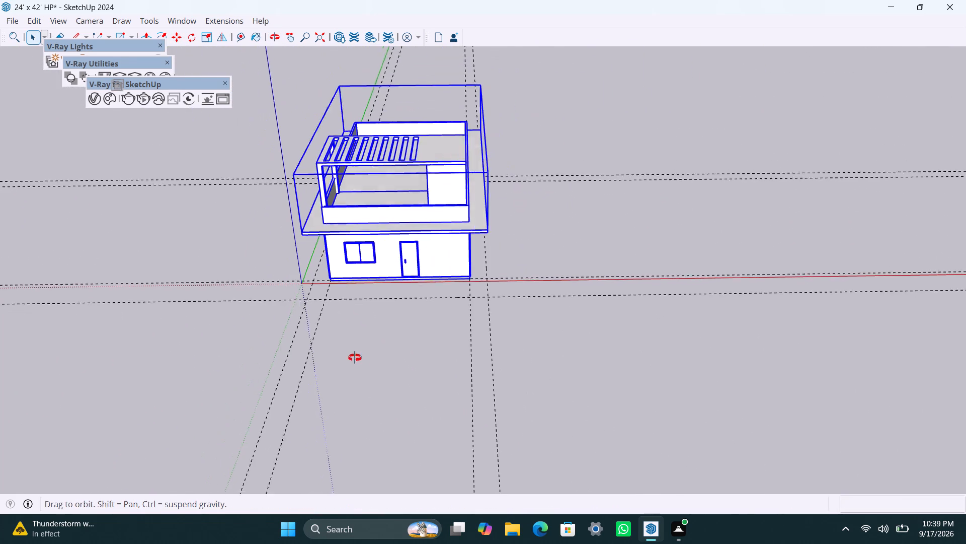
middle_click_drag(355, 358, 368, 406)
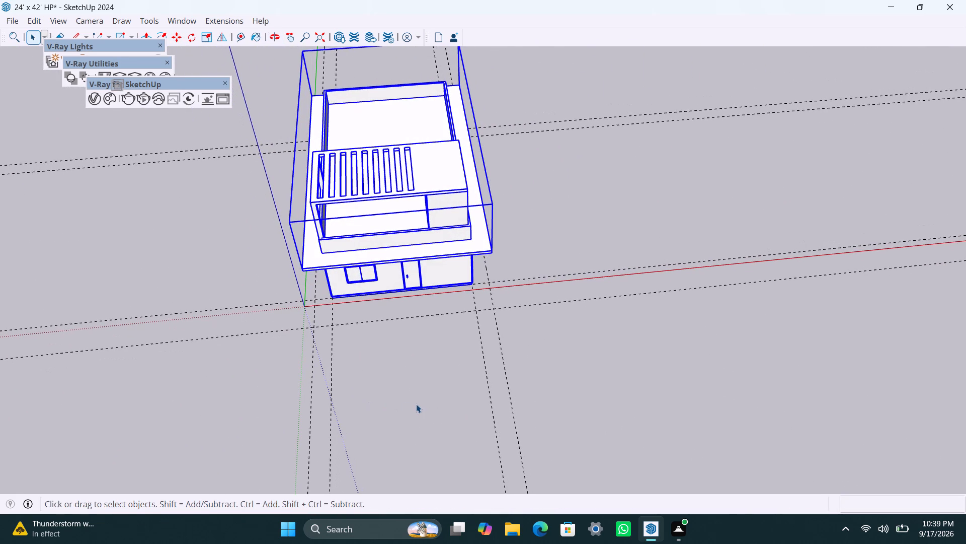
key("r")
left_click(312, 327)
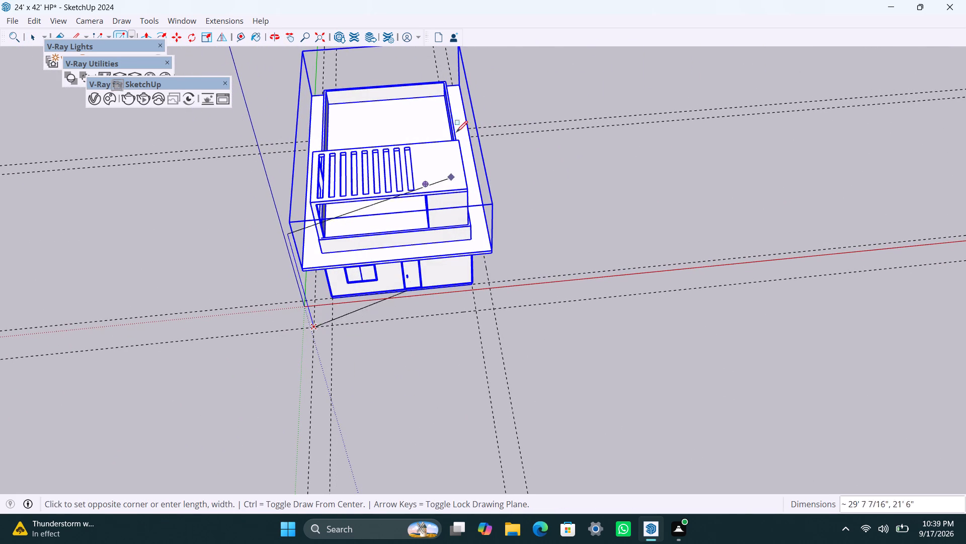
scroll(490, 118, "down", 1)
middle_click_drag(497, 119, 245, 134)
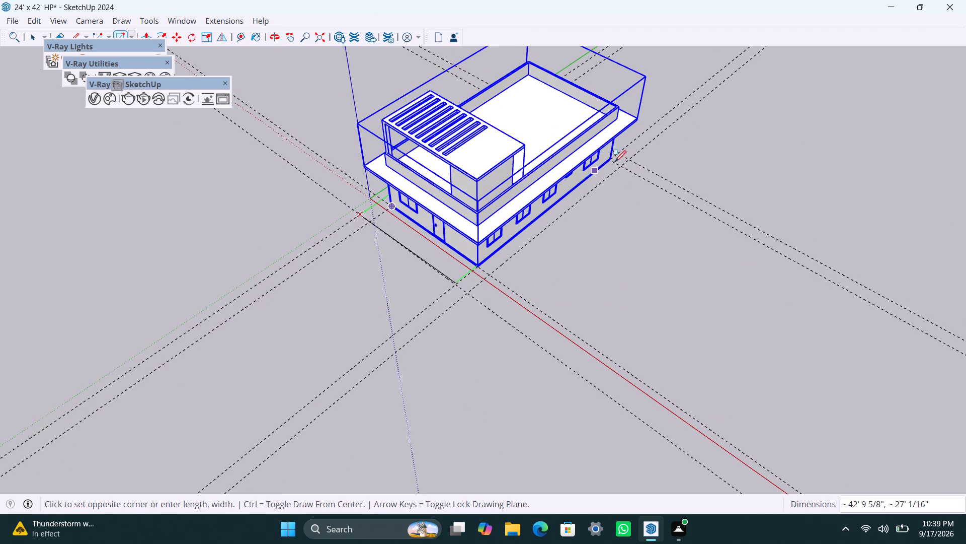
left_click(632, 160)
key("space")
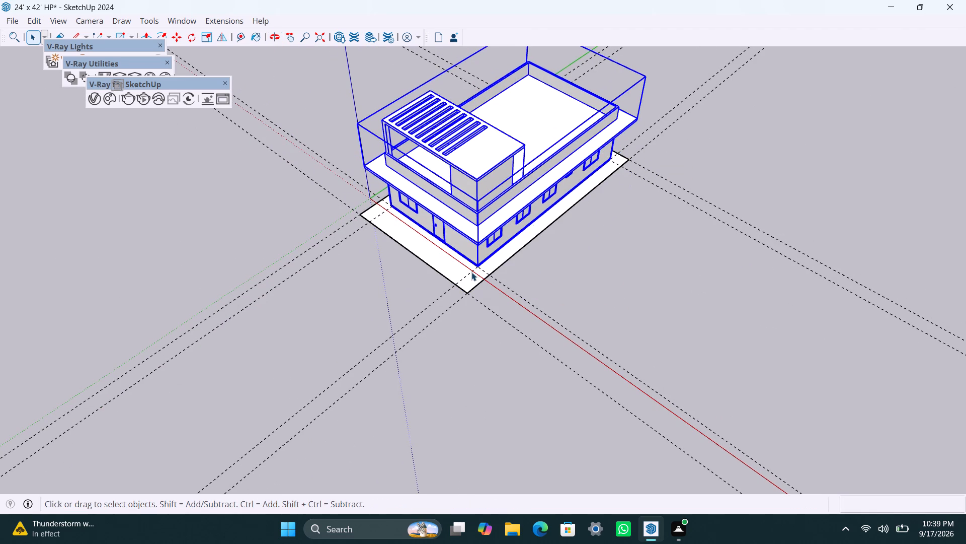
Make the ground rectangle's face and edges into a group.
double_click(444, 263)
right_click(443, 257)
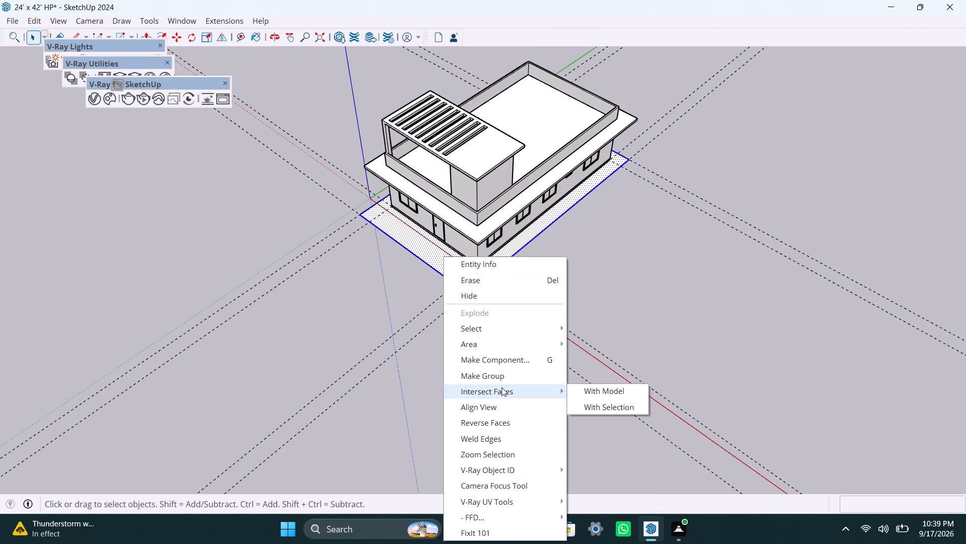
left_click(504, 376)
scroll(431, 293, "up", 8)
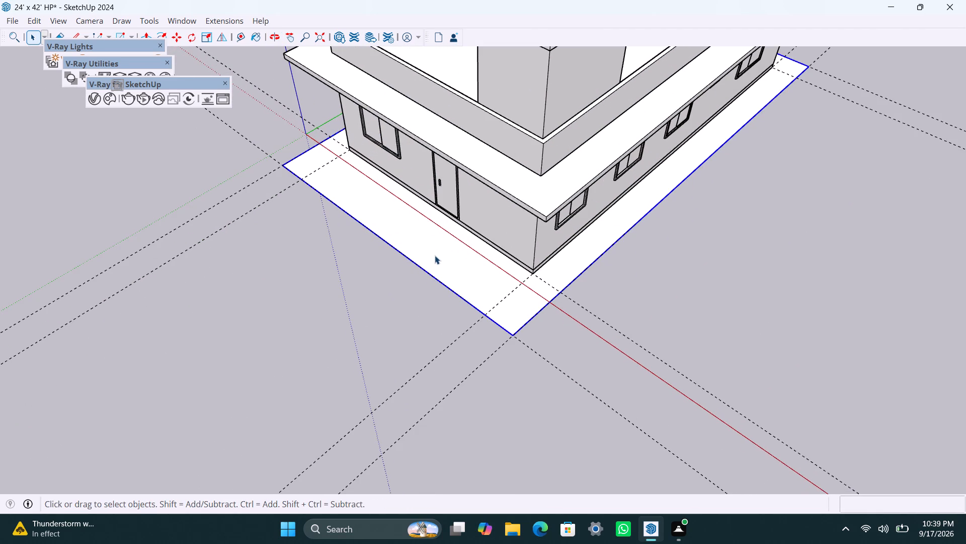
Inside the ground group, offset the ground face's outline inward by 4.5".
triple_click(435, 257)
scroll(429, 263, "up", 3)
key("f")
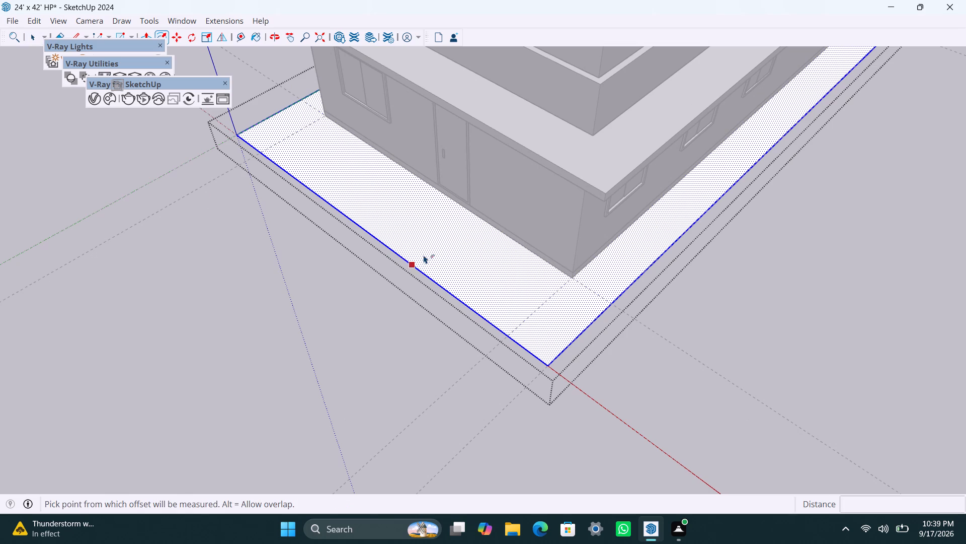
left_click(424, 255)
type("4.5\"")
key("Return")
key("space")
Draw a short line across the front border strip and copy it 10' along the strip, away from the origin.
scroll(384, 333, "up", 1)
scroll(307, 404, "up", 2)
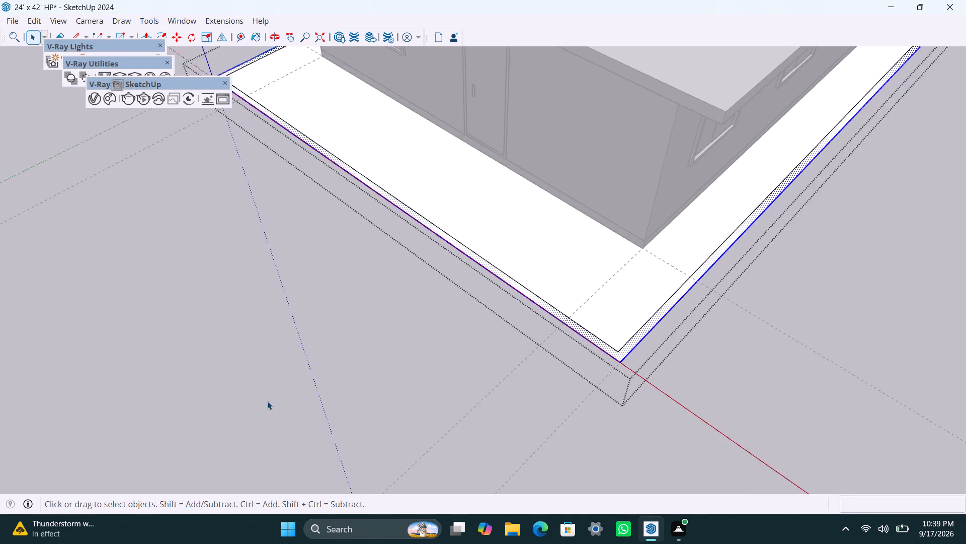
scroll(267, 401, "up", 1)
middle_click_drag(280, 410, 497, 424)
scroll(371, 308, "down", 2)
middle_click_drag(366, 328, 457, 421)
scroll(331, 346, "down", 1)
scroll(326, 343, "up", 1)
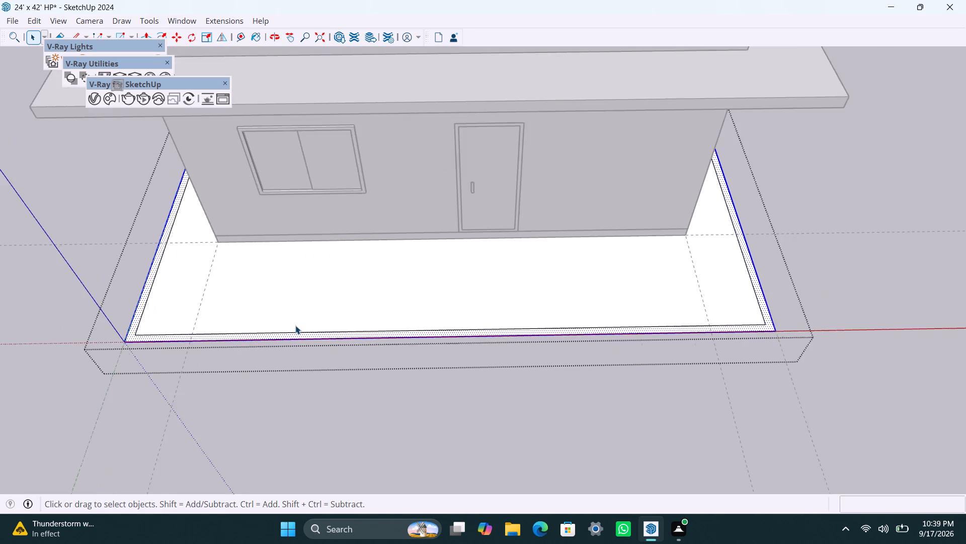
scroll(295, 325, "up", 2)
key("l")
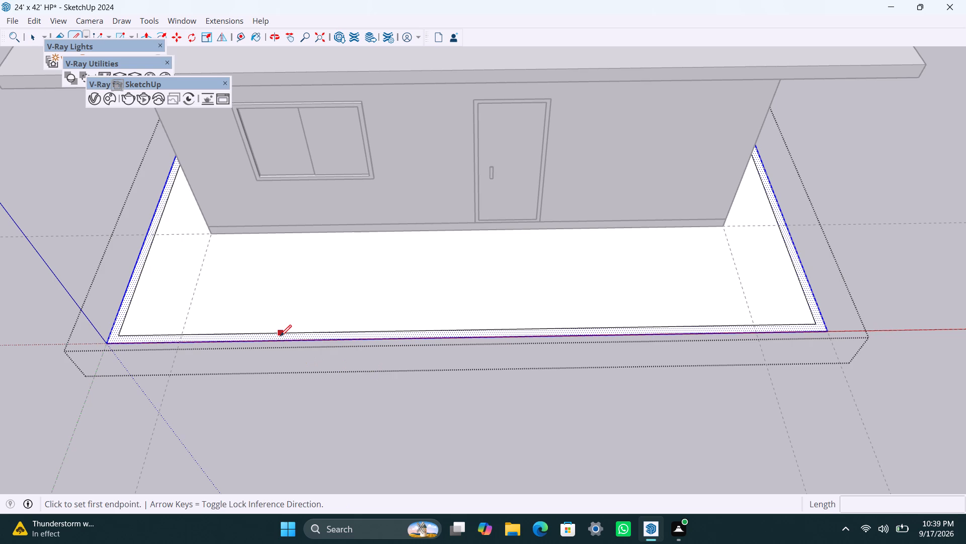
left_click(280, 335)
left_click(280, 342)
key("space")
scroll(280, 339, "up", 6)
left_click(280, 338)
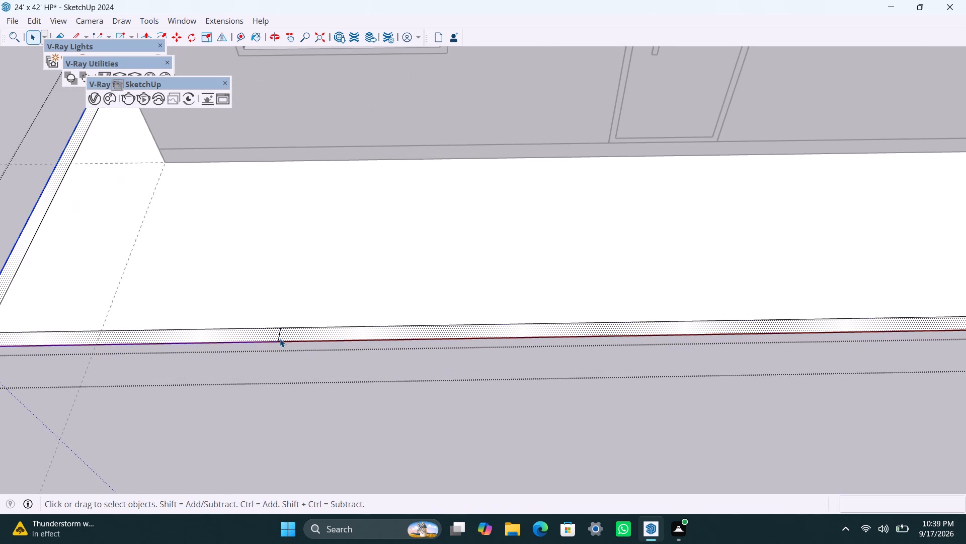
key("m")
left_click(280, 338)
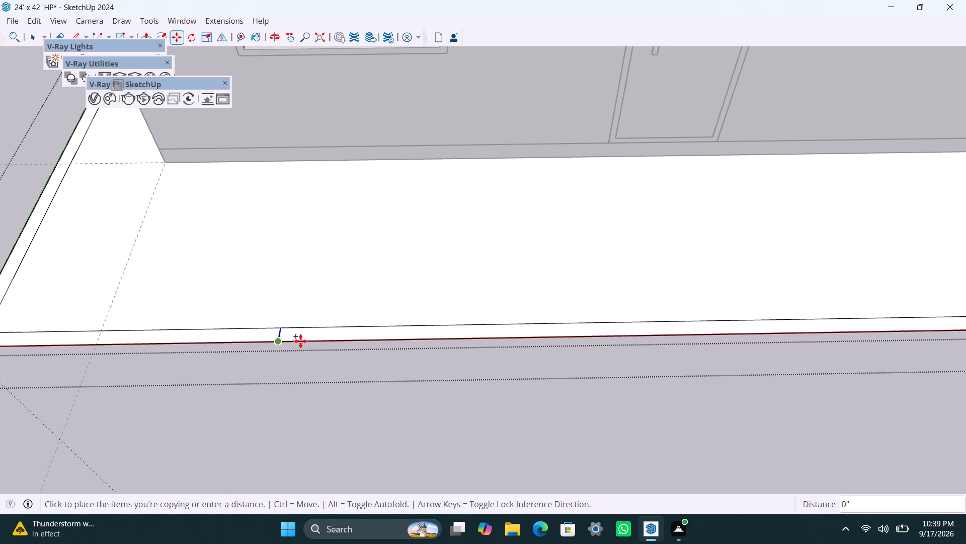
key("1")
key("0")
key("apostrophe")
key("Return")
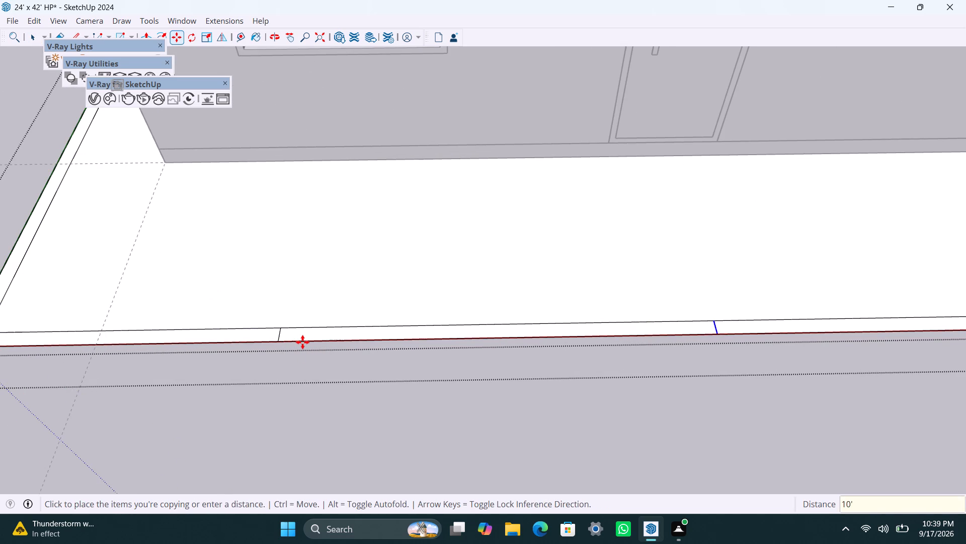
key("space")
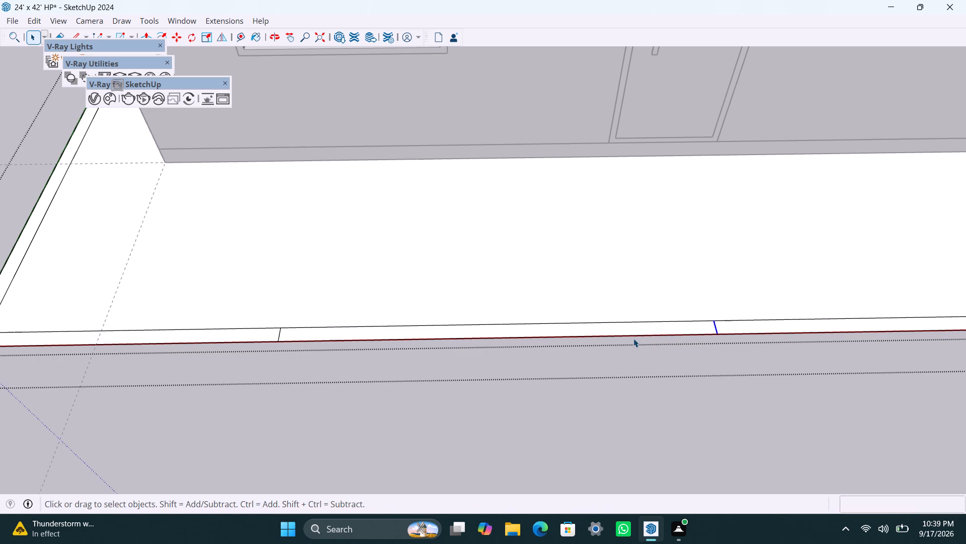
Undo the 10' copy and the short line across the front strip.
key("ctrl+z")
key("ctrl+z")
Draw a short line across the front border strip about a third along from the origin corner and copy it 10' along the strip.
key("l")
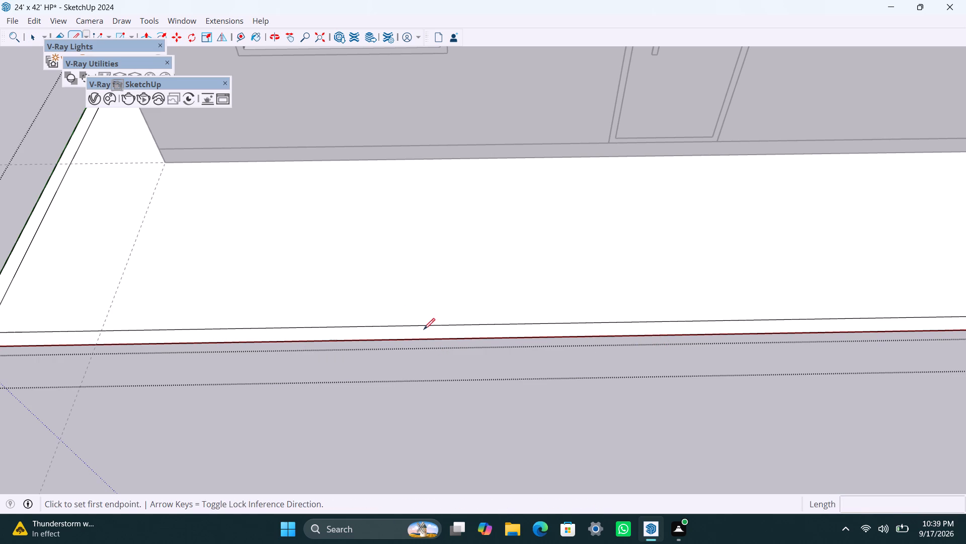
left_click(406, 323)
left_click(408, 340)
key("space")
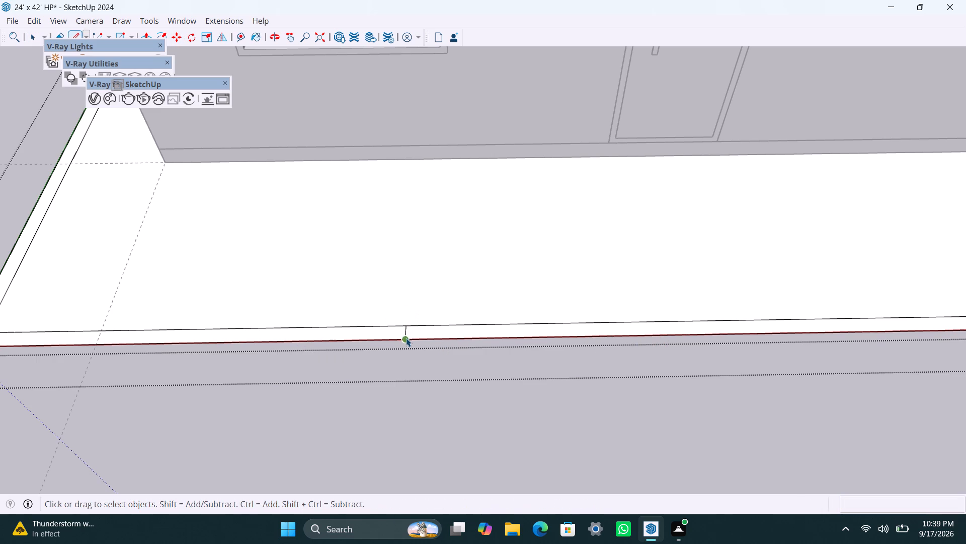
left_click(406, 335)
key("m")
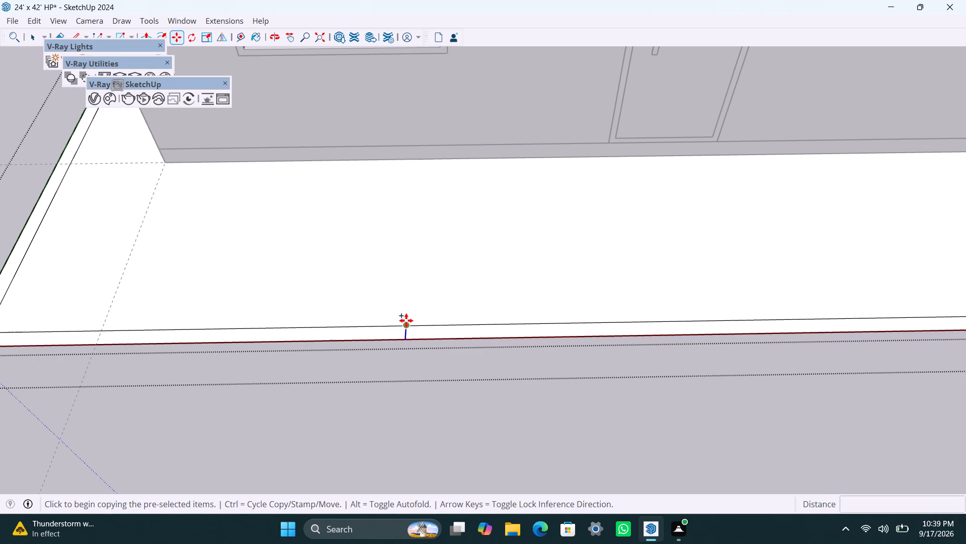
left_click(406, 320)
type("10'")
key("Return")
key("space")
Delete the front strip's face between the two 10'-spaced lines to leave a gate opening, and leave the ground group.
scroll(495, 354, "down", 5)
middle_click_drag(514, 360, 324, 348)
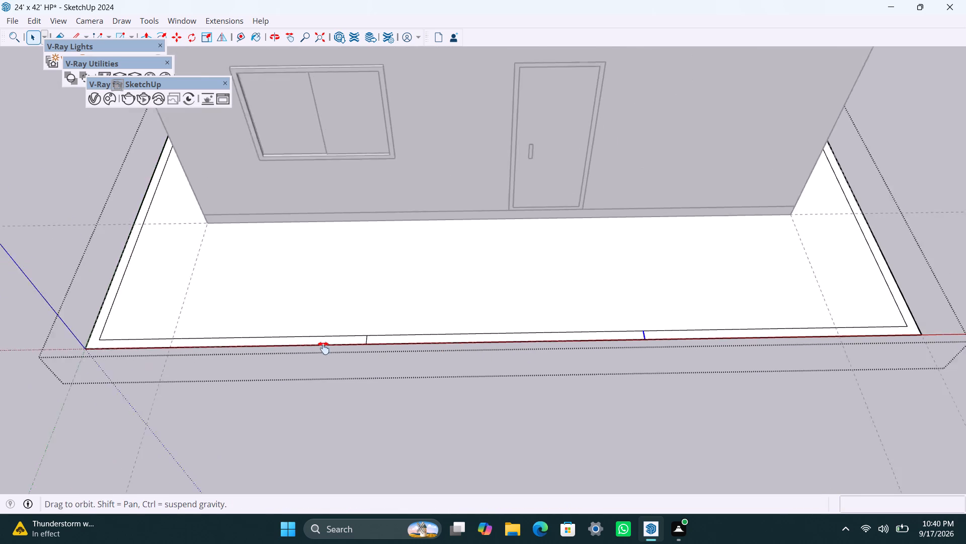
middle_click_drag(324, 348, 296, 343)
scroll(441, 338, "up", 2)
left_click(331, 315)
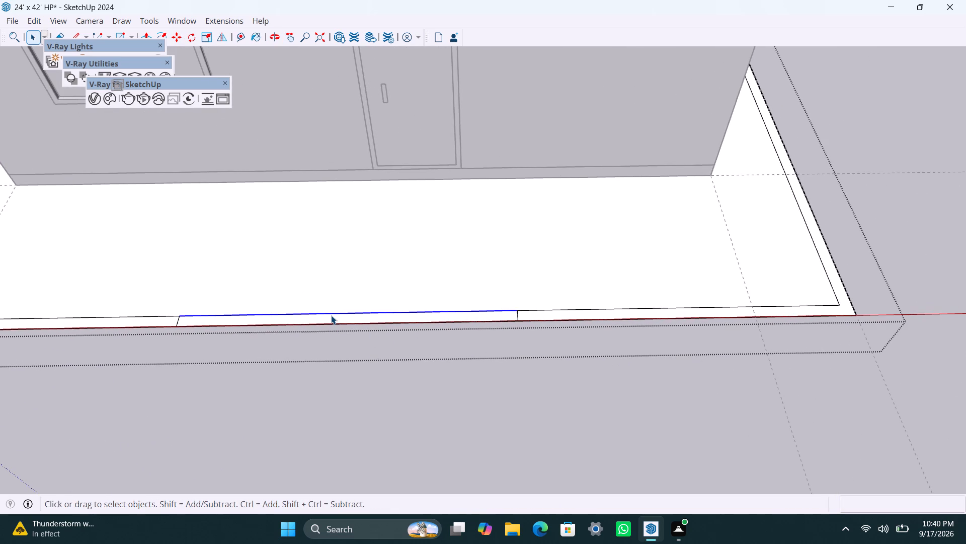
left_click(341, 318)
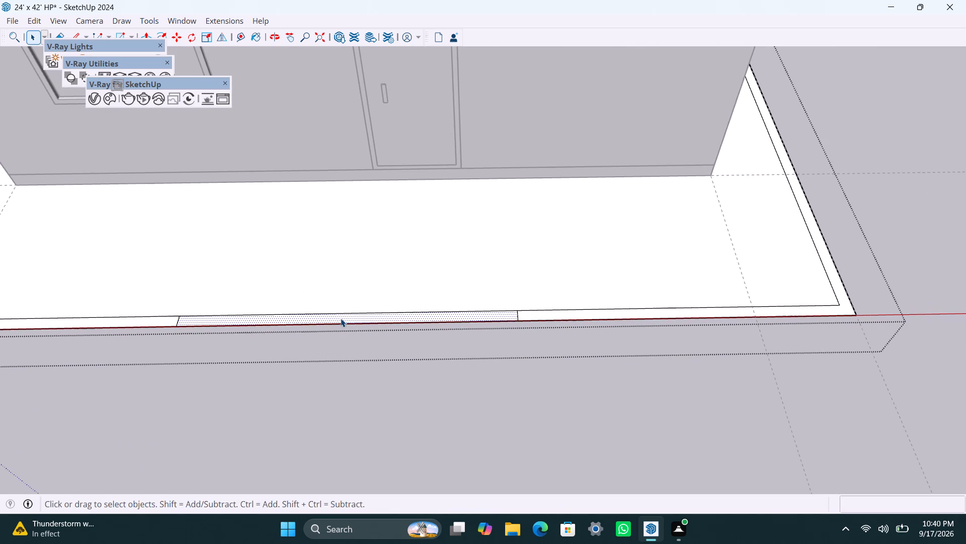
key("Delete")
left_click(443, 484)
Raise the ground group's remaining border strip 6'6" with Push/Pull to form the boundary wall.
scroll(318, 405, "down", 4)
middle_click_drag(275, 418, 388, 409)
scroll(260, 374, "up", 3)
left_click(280, 327)
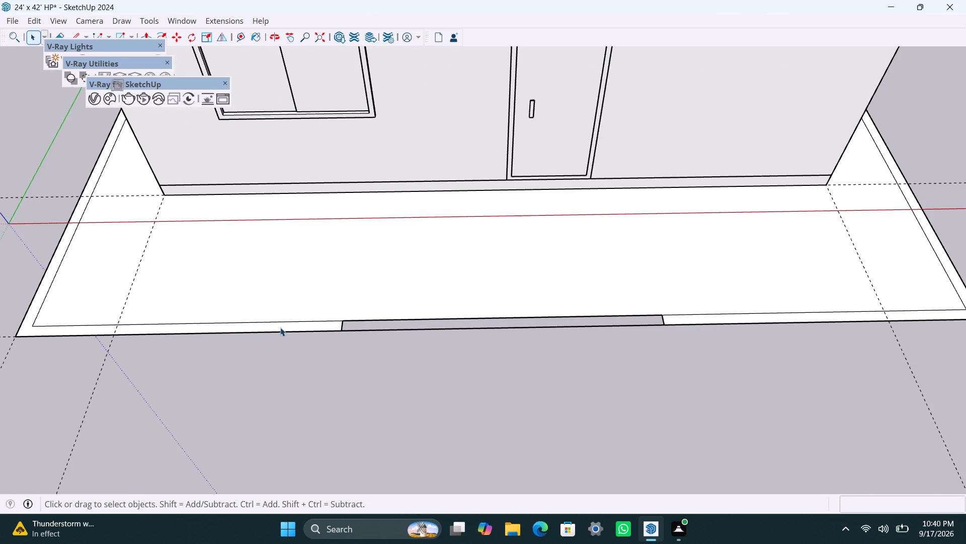
double_click(280, 327)
scroll(280, 327, "up", 2)
left_click(280, 327)
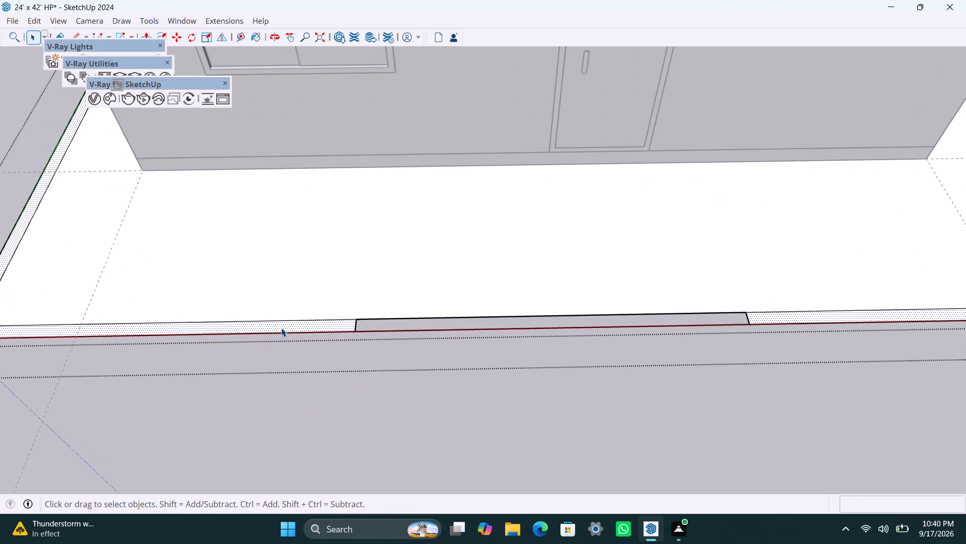
key("p")
left_click(282, 321)
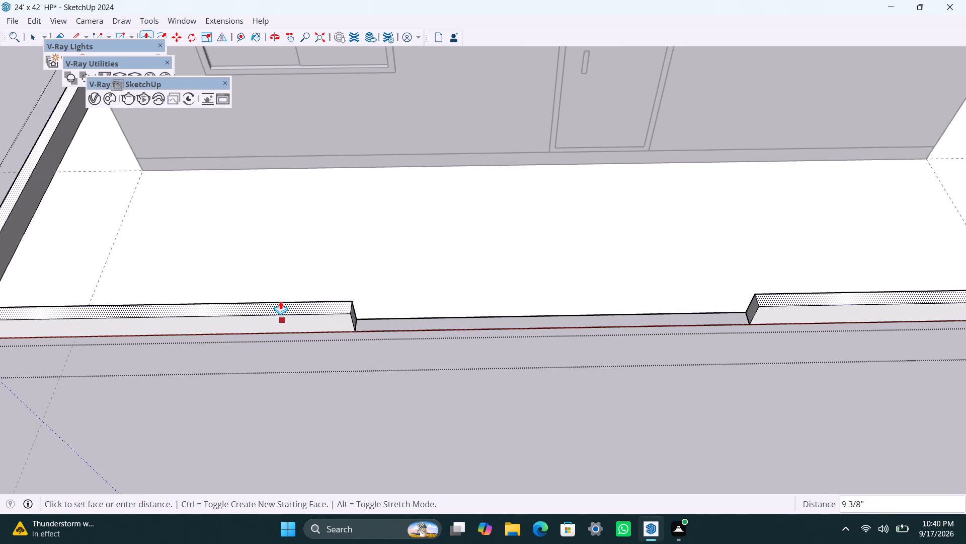
type("6'6\"")
key("Return")
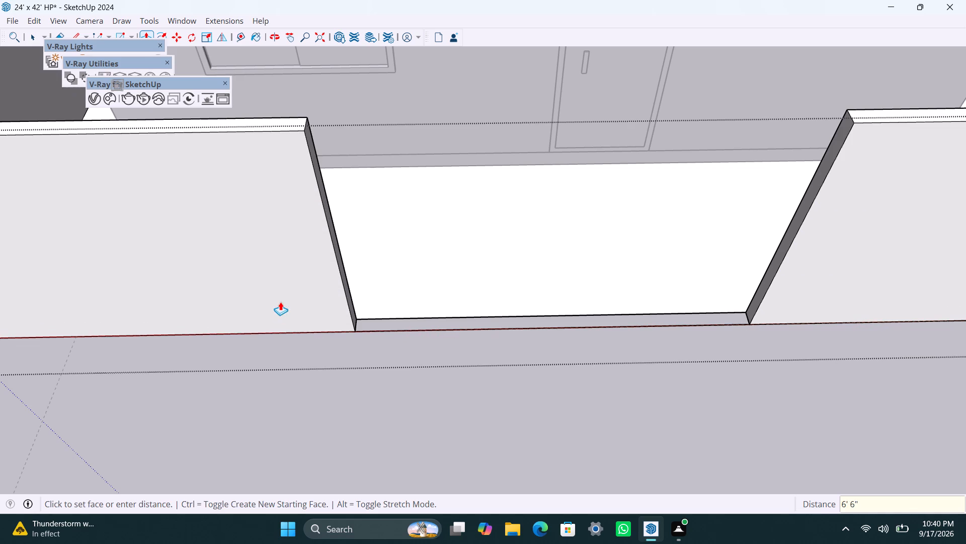
key("space")
scroll(295, 308, "down", 2)
left_click(566, 391)
scroll(564, 400, "down", 10)
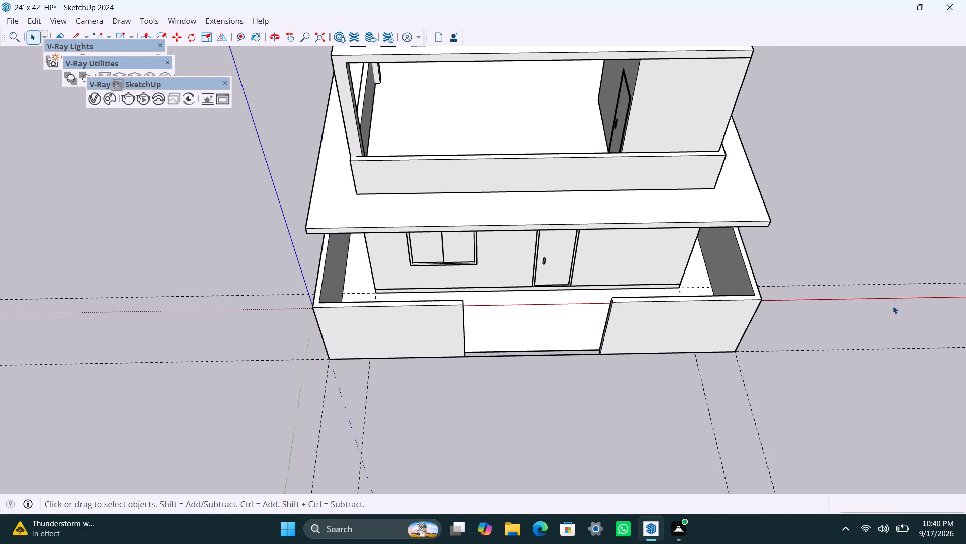
left_click(859, 266)
Draw an upright rectangle about 7 3/4" wide down from the front wall's top edge near the origin corner, and group it.
scroll(731, 371, "down", 2)
middle_click_drag(522, 376, 480, 208)
scroll(466, 257, "down", 4)
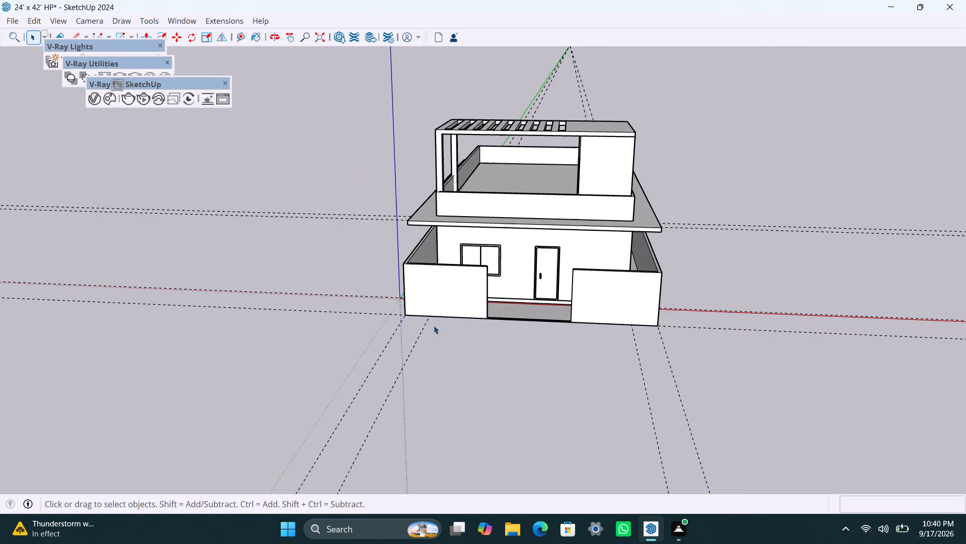
middle_click_drag(413, 343, 419, 327, "shift")
scroll(490, 316, "up", 1)
middle_click_drag(450, 323, 396, 407)
scroll(455, 412, "up", 1)
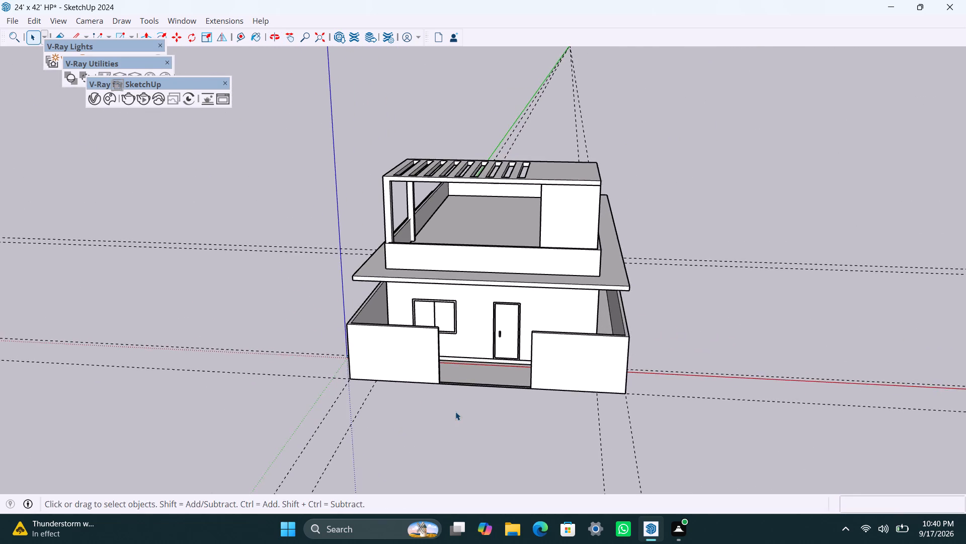
scroll(455, 412, "up", 1)
middle_click_drag(457, 416, 476, 369)
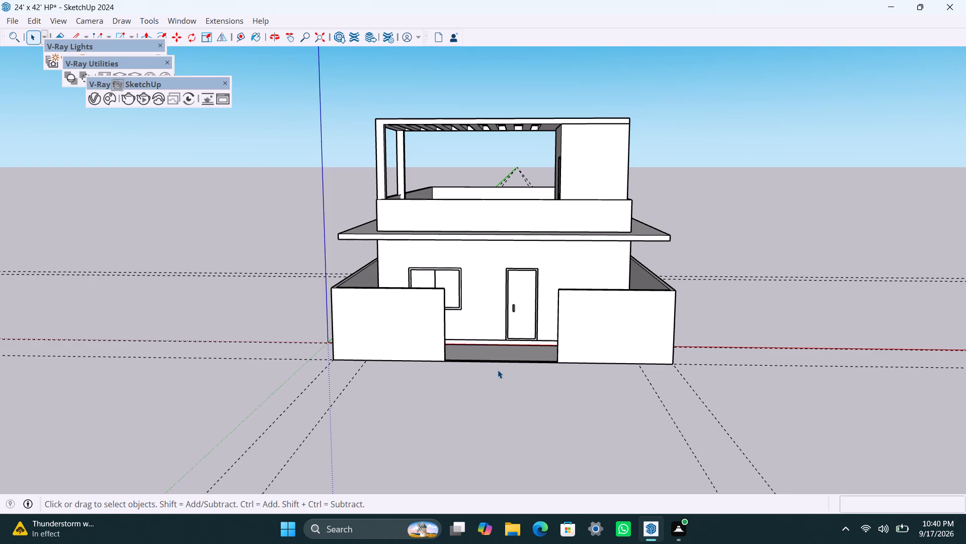
scroll(388, 347, "up", 3)
double_click(381, 334)
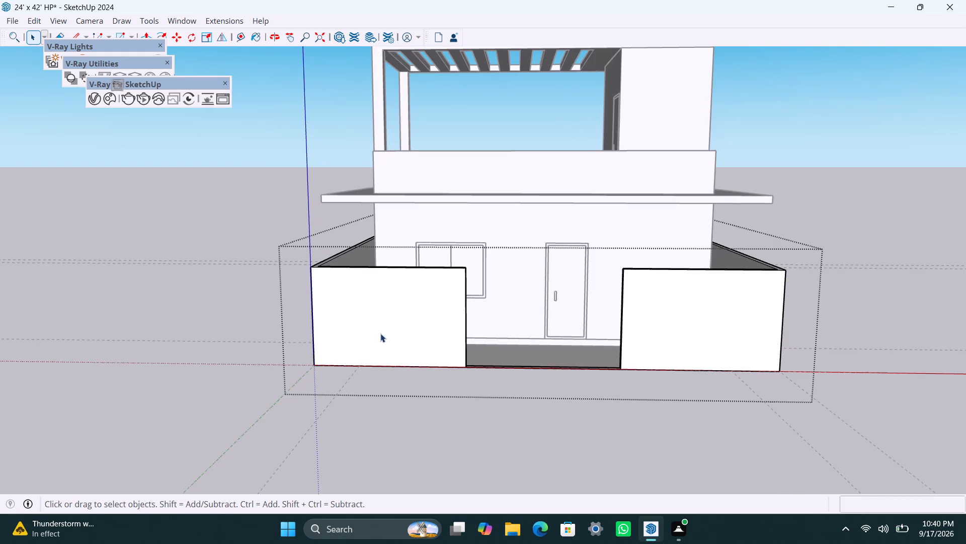
left_click(376, 327)
scroll(346, 326, "up", 2)
key("r")
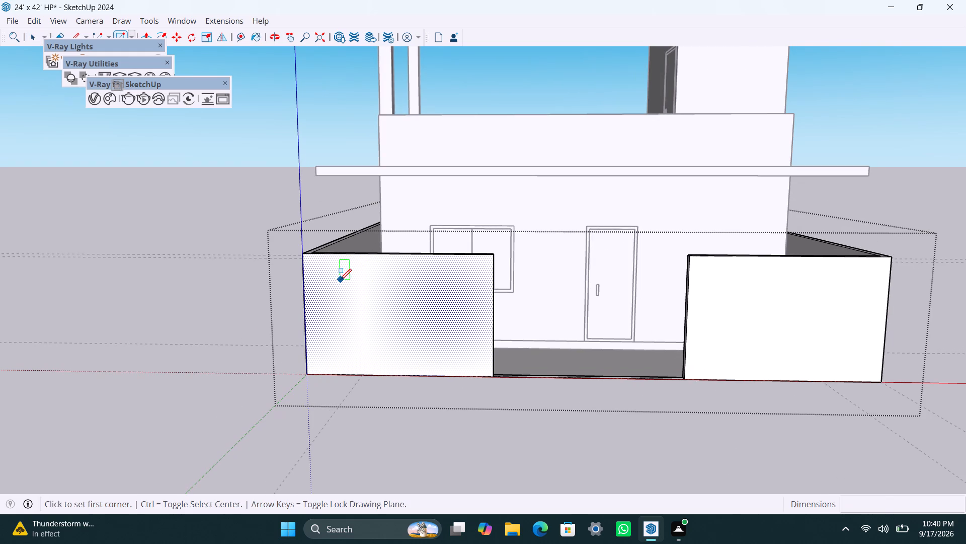
left_click(326, 256)
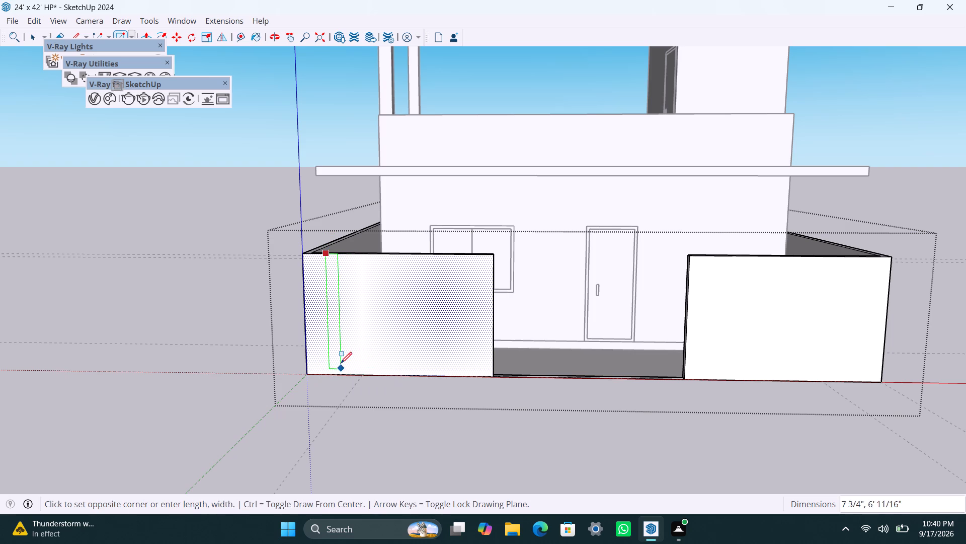
left_click(340, 342)
key("space")
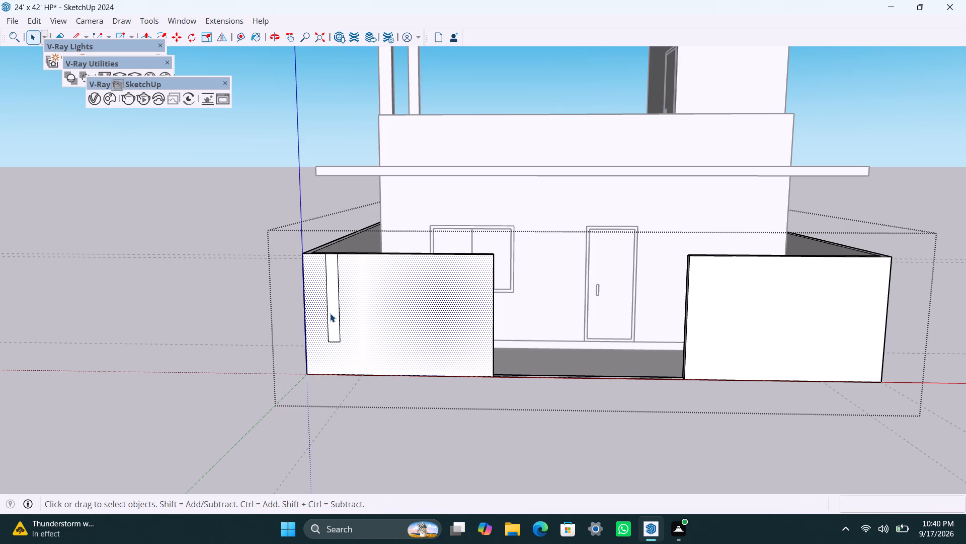
double_click(331, 313)
right_click(330, 313)
left_click(409, 124)
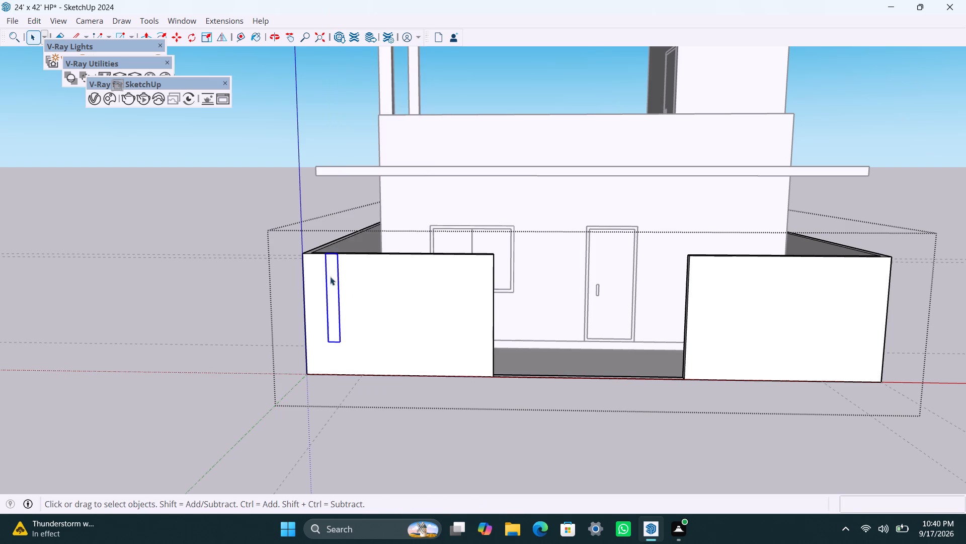
Extrude the grouped rectangle's face outward 5" from the front wall with Push/Pull, and leave its group.
scroll(332, 310, "up", 5)
triple_click(333, 313)
key("p")
left_click(335, 313)
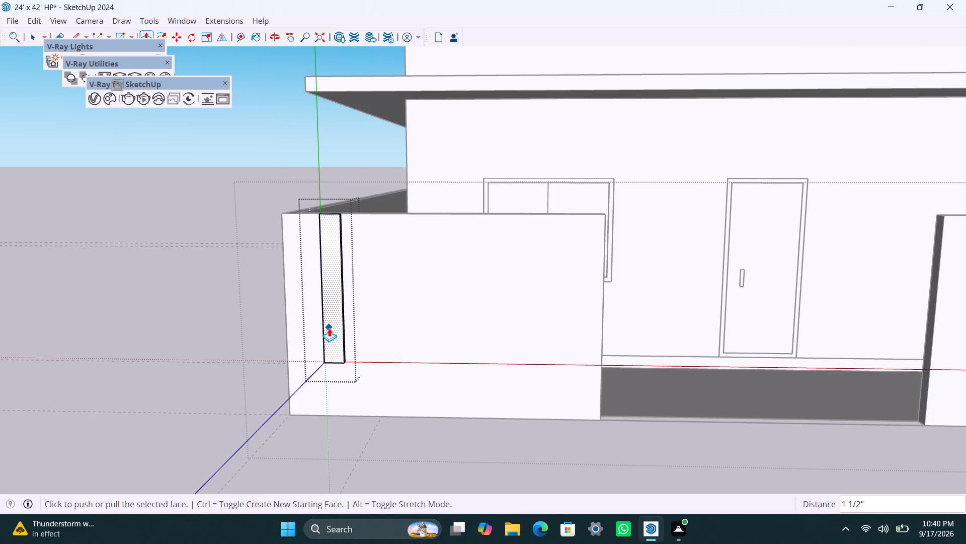
type("5\"")
key("Return")
key("space")
left_click(382, 409)
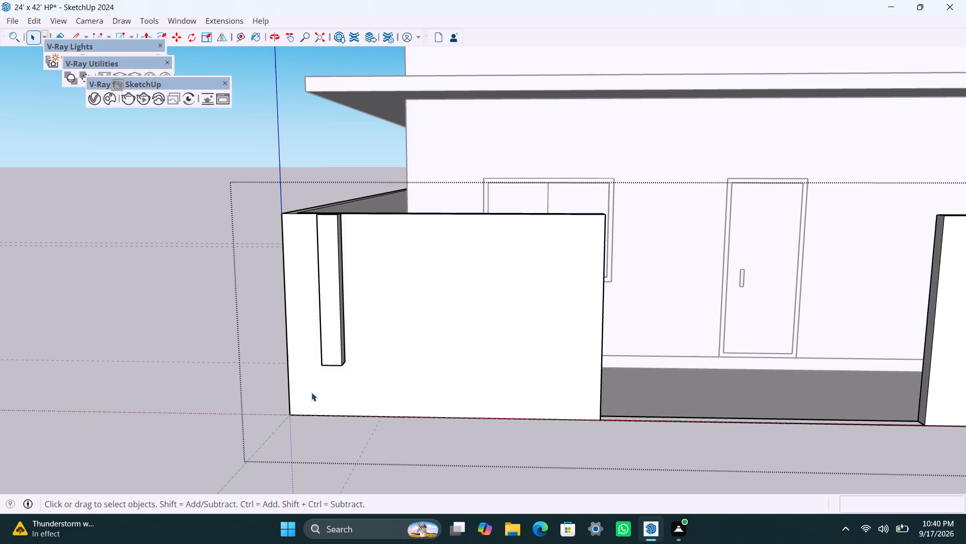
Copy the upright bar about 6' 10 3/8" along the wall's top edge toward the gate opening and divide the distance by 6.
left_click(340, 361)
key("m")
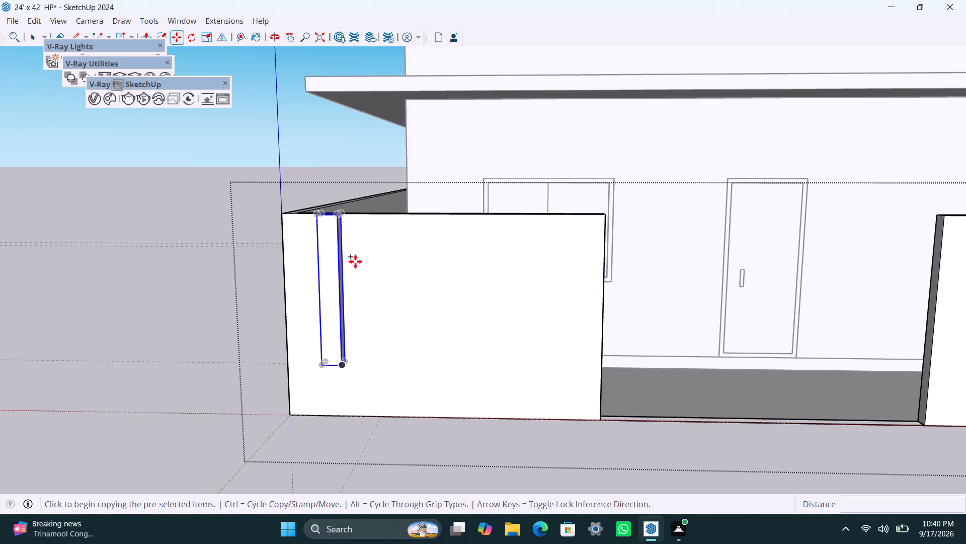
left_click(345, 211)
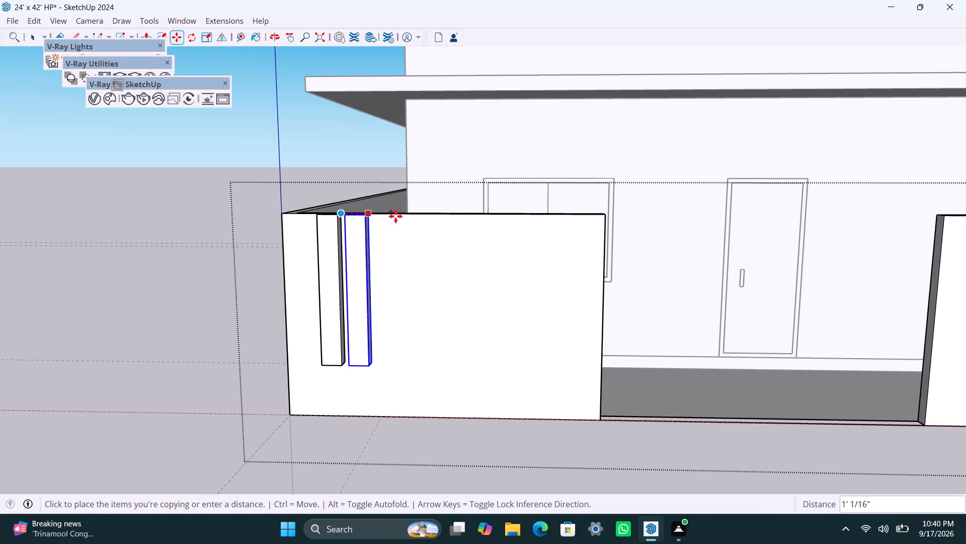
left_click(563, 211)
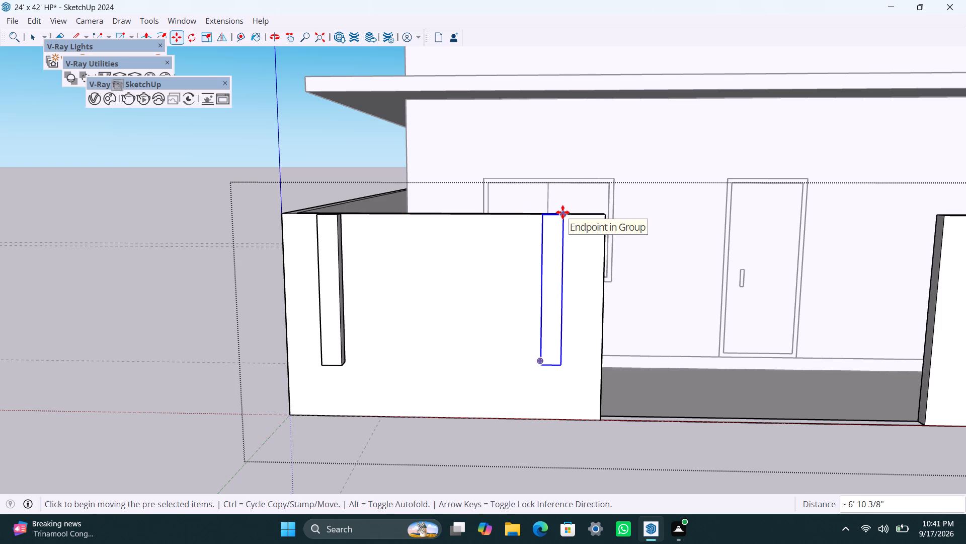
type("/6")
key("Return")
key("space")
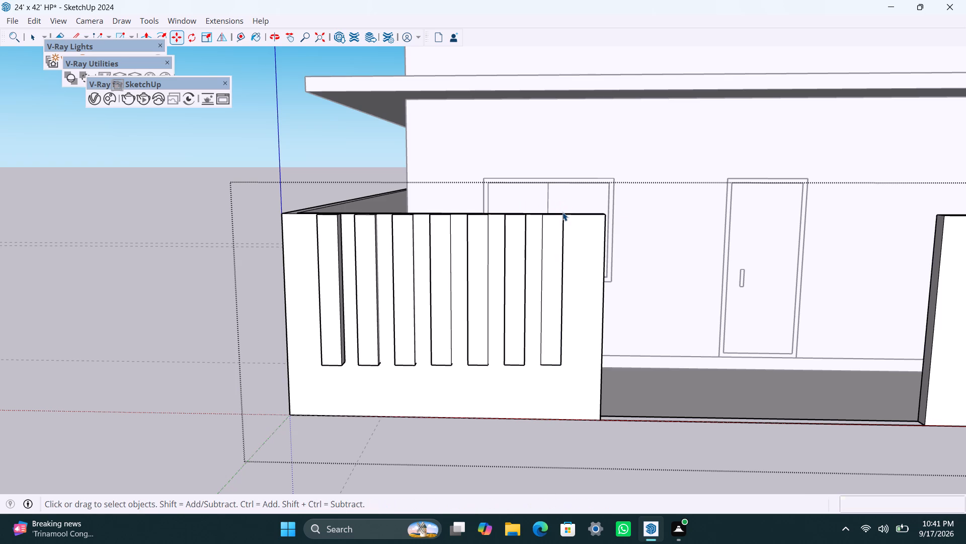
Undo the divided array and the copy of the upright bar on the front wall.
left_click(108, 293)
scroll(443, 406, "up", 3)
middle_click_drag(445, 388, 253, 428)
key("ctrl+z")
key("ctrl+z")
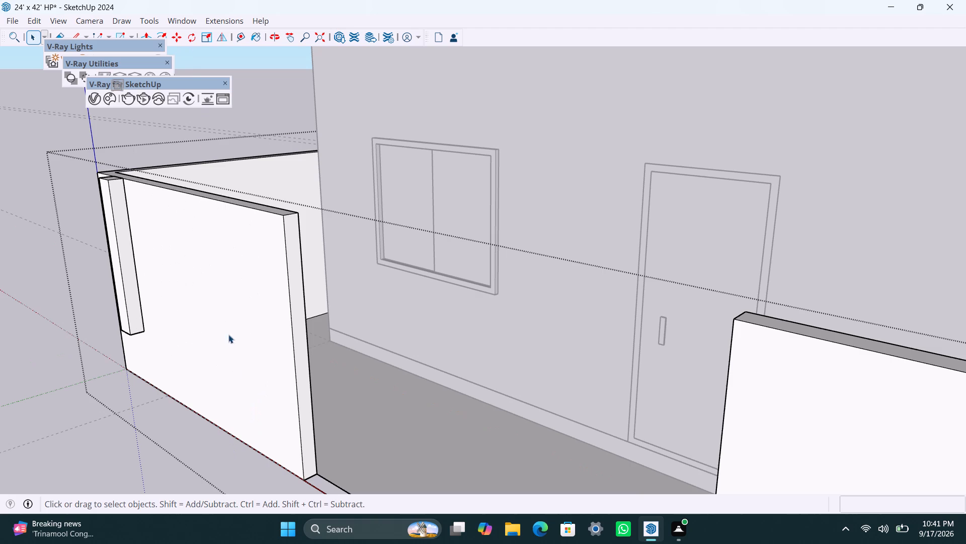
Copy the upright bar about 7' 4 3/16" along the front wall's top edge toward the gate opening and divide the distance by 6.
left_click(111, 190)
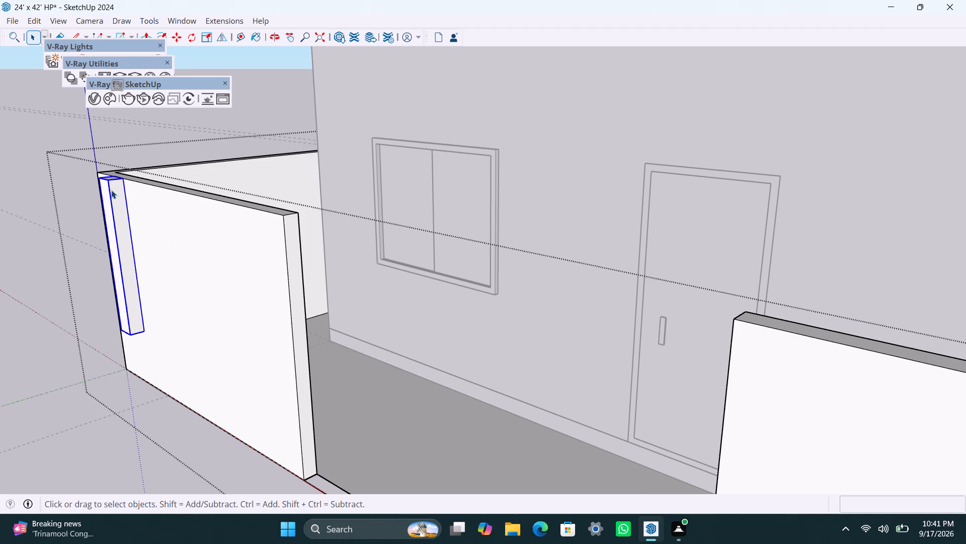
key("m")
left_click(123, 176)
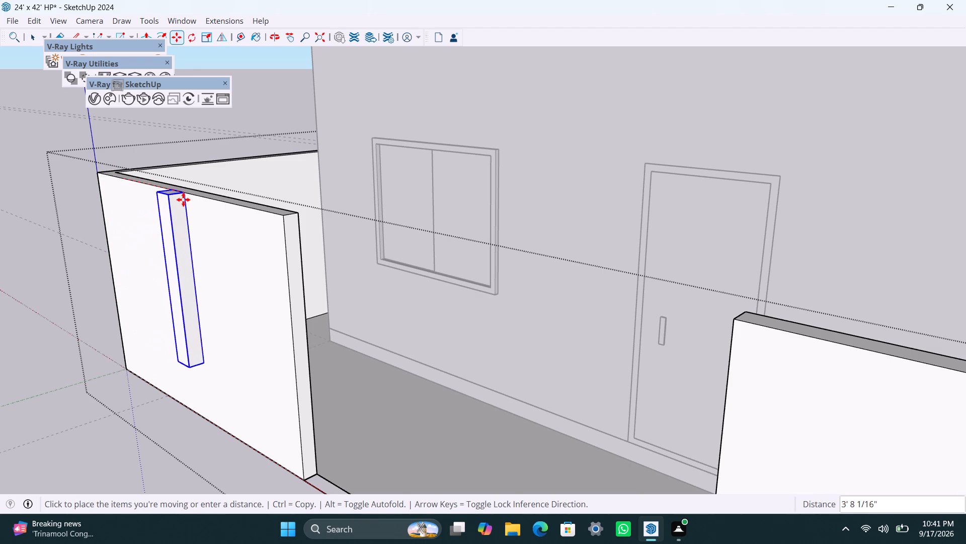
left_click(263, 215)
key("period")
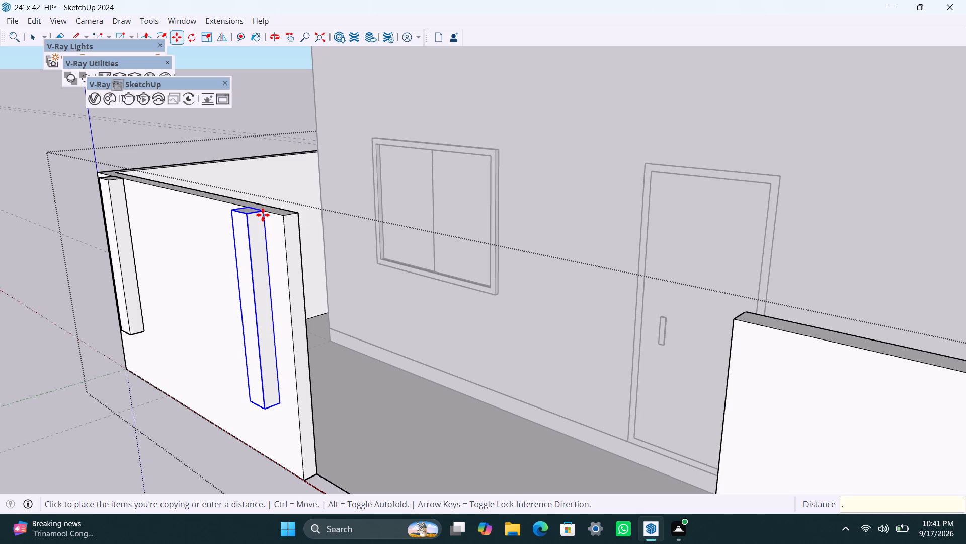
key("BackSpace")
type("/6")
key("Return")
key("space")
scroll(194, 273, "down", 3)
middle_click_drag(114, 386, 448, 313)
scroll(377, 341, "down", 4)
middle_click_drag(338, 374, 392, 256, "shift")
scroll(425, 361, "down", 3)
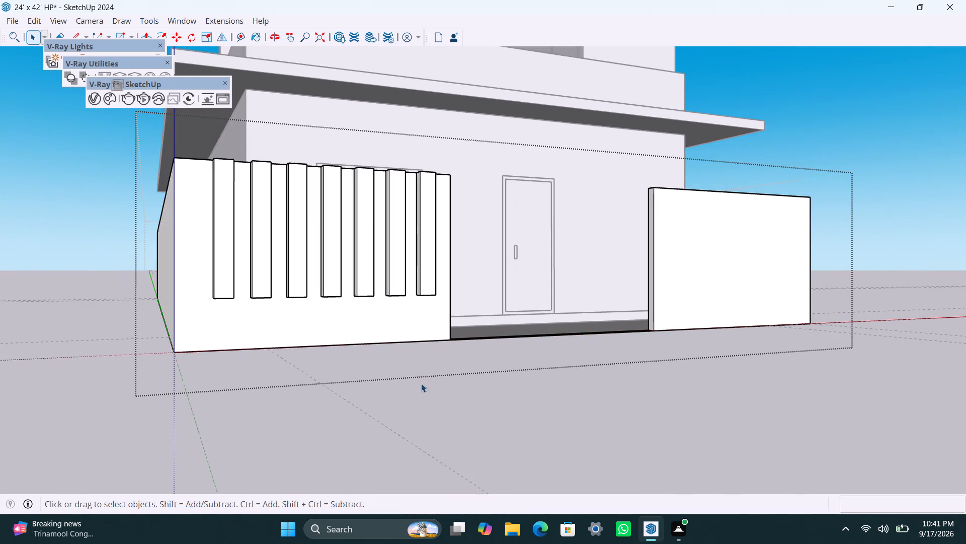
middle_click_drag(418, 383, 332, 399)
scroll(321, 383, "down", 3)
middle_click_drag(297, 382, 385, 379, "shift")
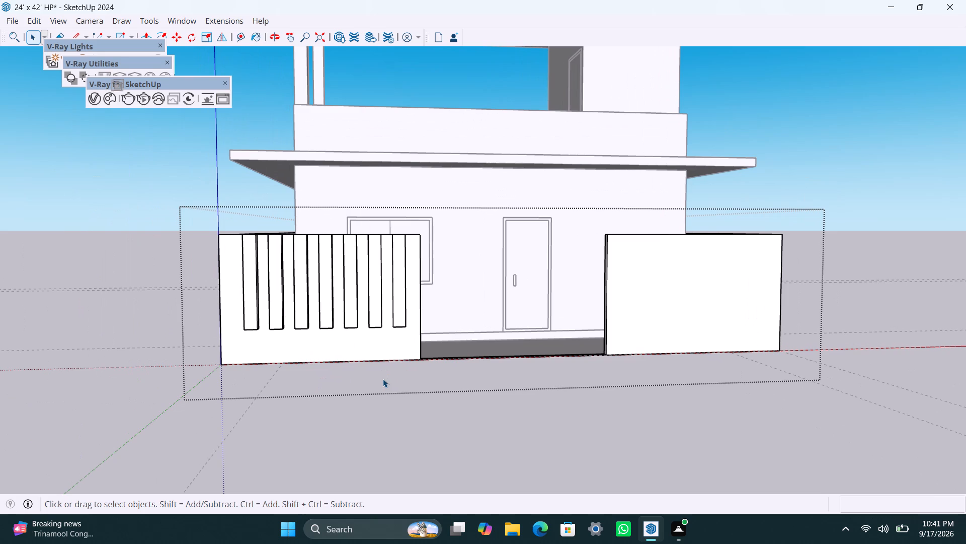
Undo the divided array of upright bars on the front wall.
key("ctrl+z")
Copy the upright bar about 6' 9 13/16" along the front wall's top edge, divide the distance by 5, and leave the wall group.
scroll(251, 264, "down", 3)
middle_click_drag(247, 310, 218, 454)
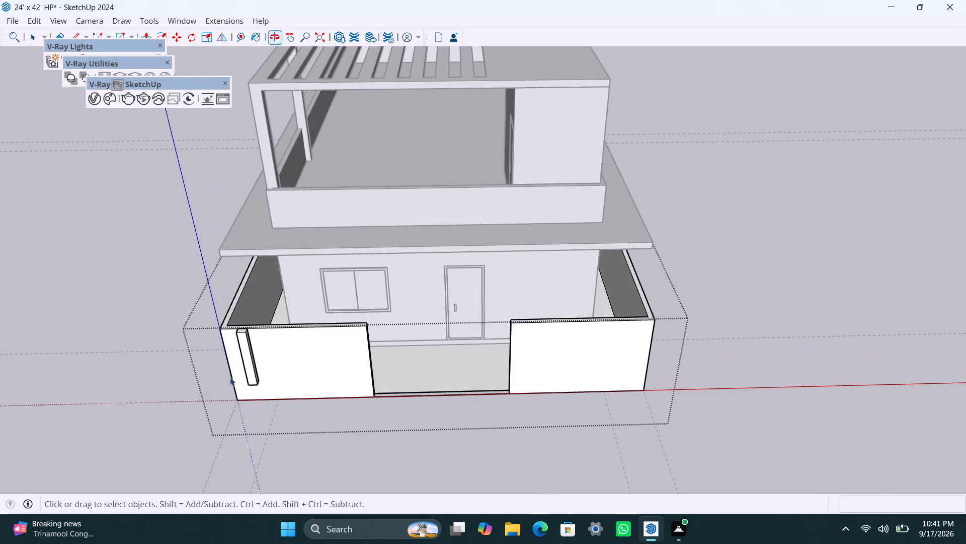
scroll(232, 348, "up", 5)
left_click(249, 334)
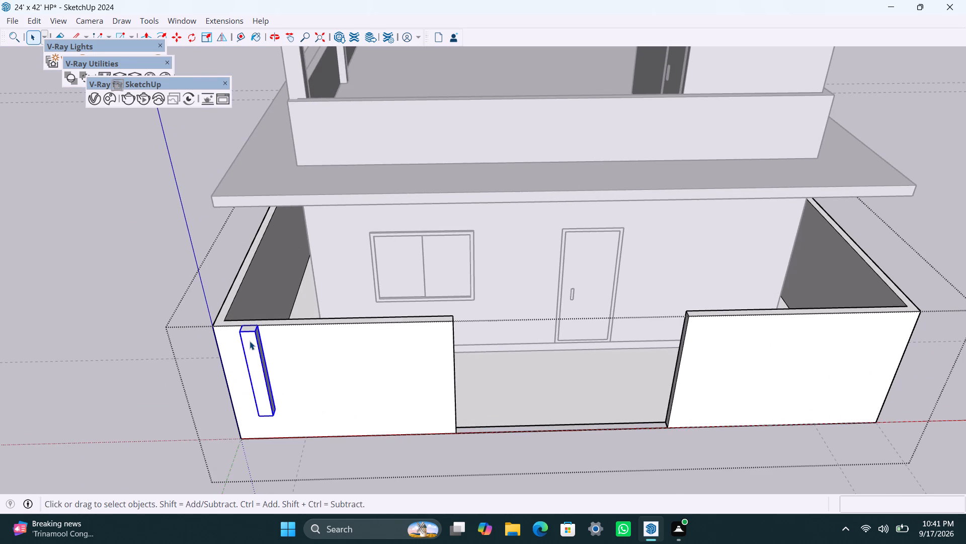
key("m")
left_click(240, 319)
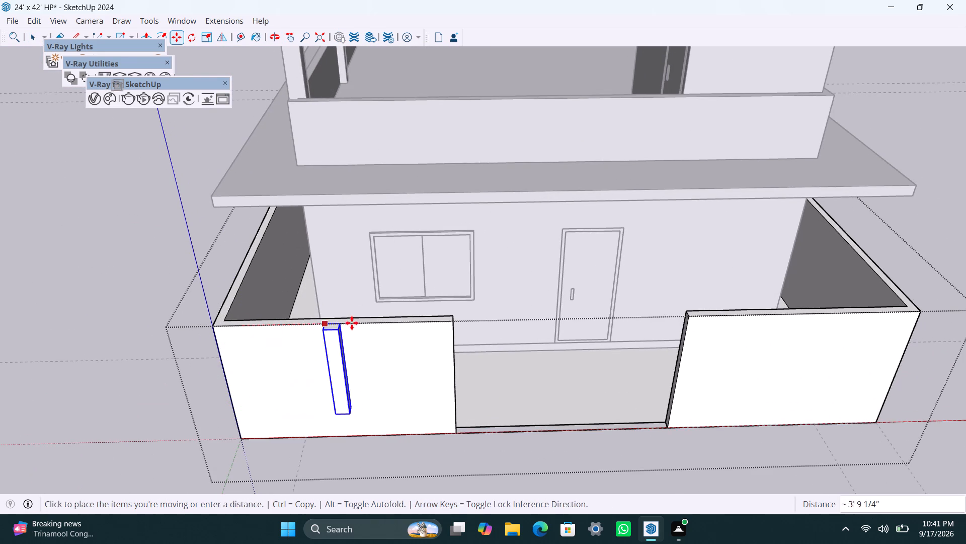
left_click(407, 321)
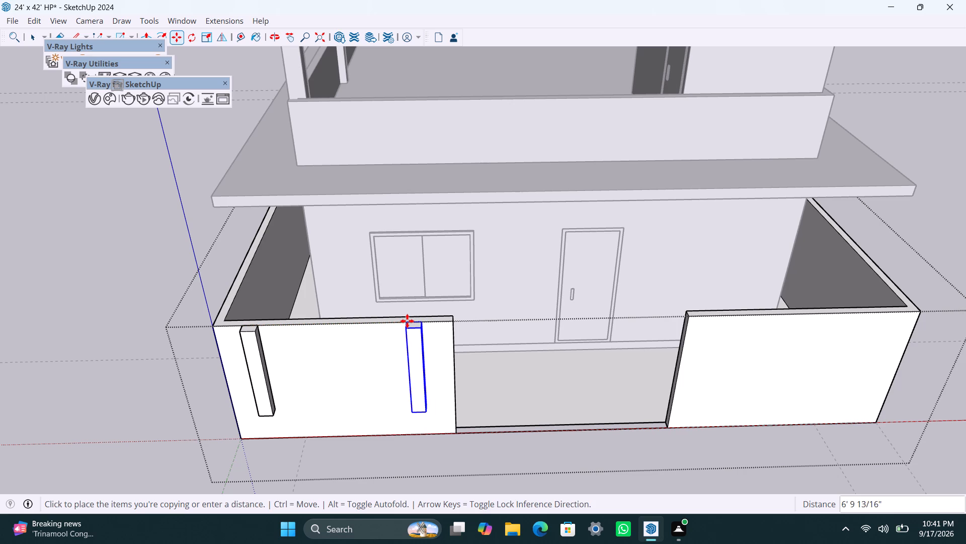
type("/5")
key("Return")
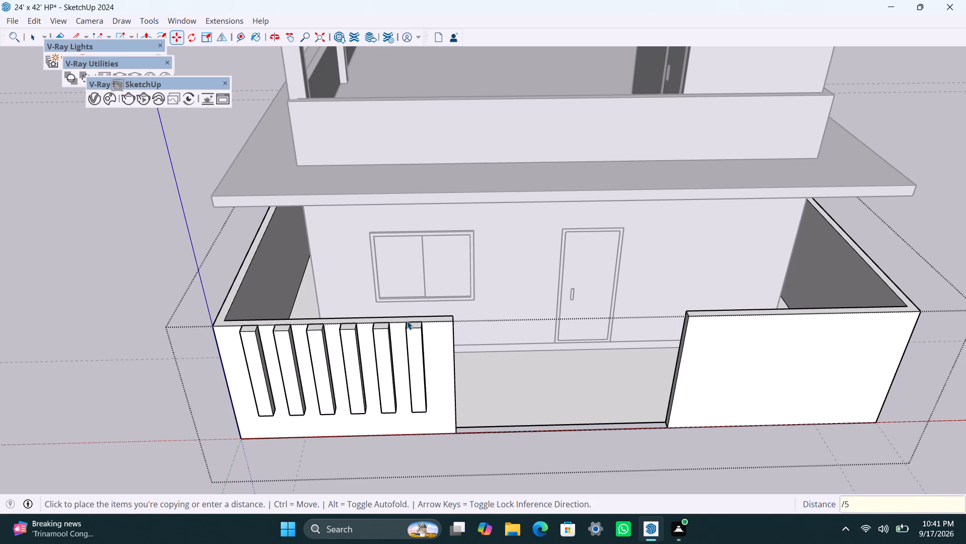
key("space")
left_click(136, 311)
Draw a rectangle about 8' by 2' 4" low on the front wall across the gate opening from the bars, and group it.
scroll(168, 344, "down", 5)
middle_click_drag(275, 380, 270, 250)
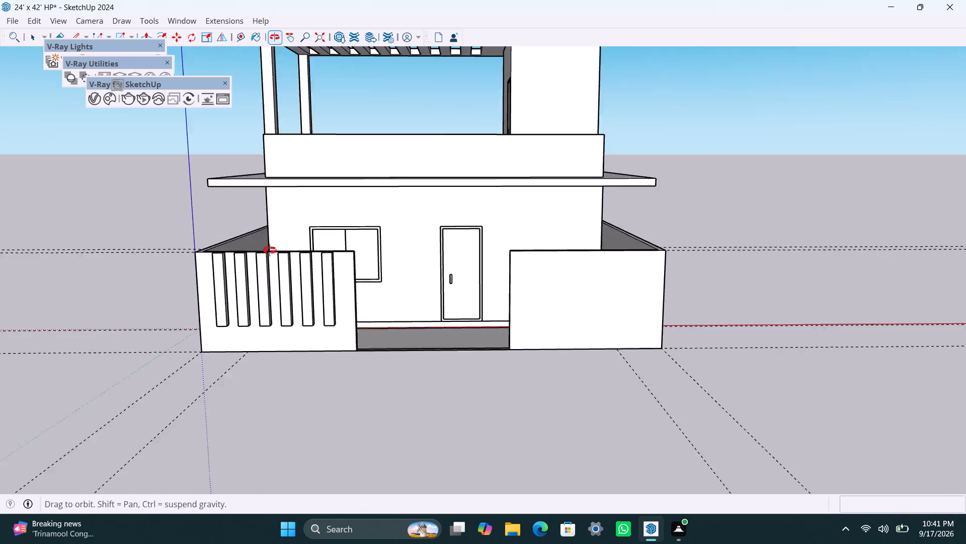
middle_click_drag(270, 250, 269, 250)
scroll(338, 307, "down", 2)
middle_click_drag(381, 343, 418, 346, "shift")
scroll(558, 291, "up", 2)
double_click(552, 276)
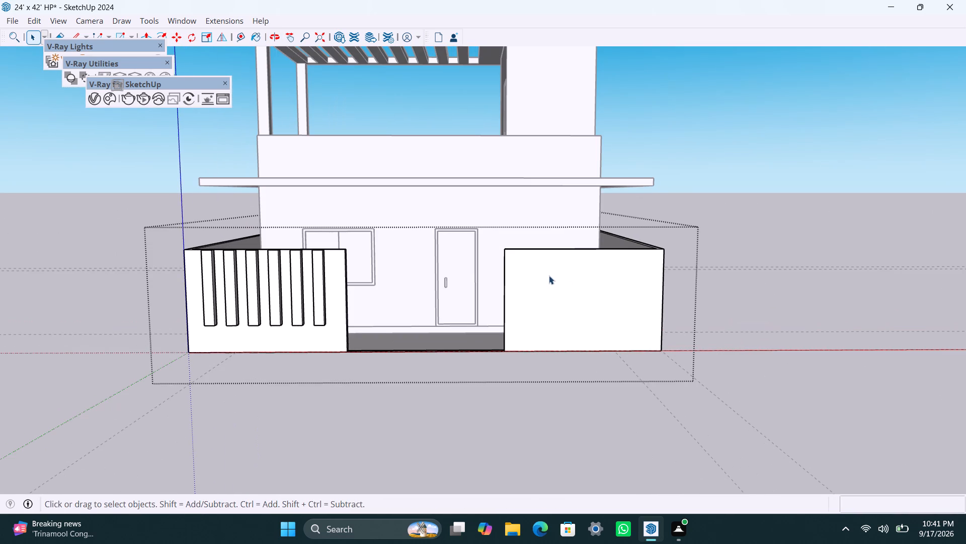
left_click(548, 275)
key("r")
left_click_drag(522, 304, 522, 309)
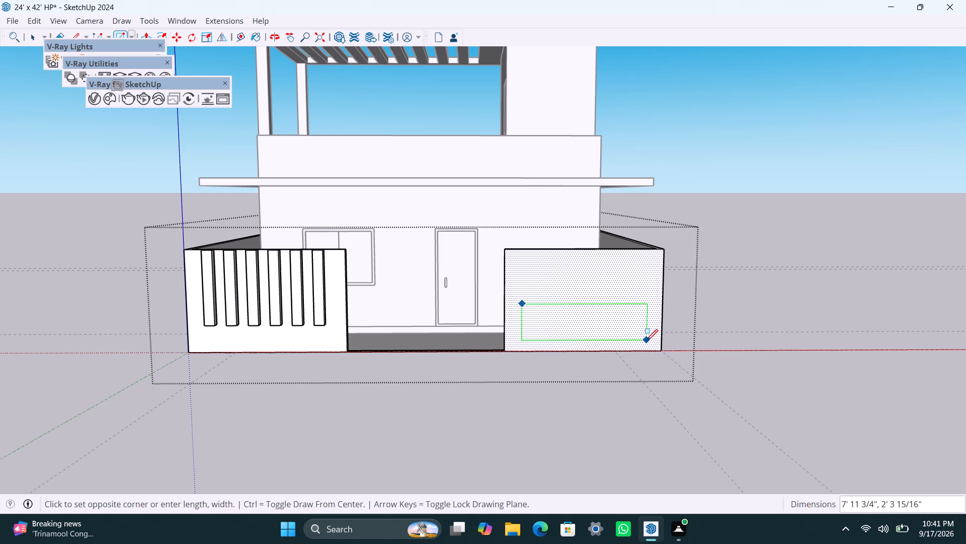
left_click(648, 341)
key("space")
double_click(599, 327)
right_click(599, 326)
left_click_drag(653, 122, 653, 128)
Extrude the grouped rectangle's face 2' outward from the front wall with Push/Pull.
scroll(583, 312, "up", 3)
double_click(581, 315)
left_click(581, 319)
key("p")
left_click(582, 320)
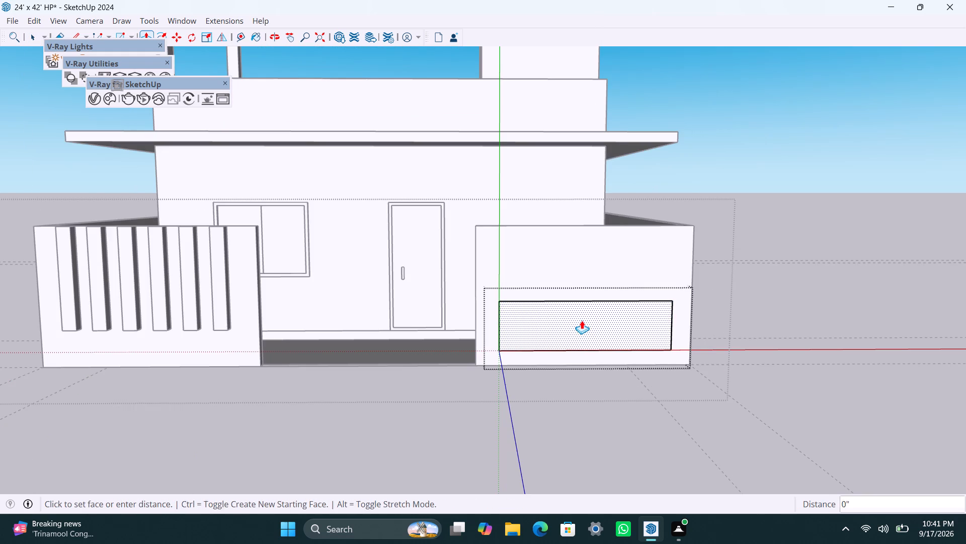
type("2'")
key("Return")
key("space")
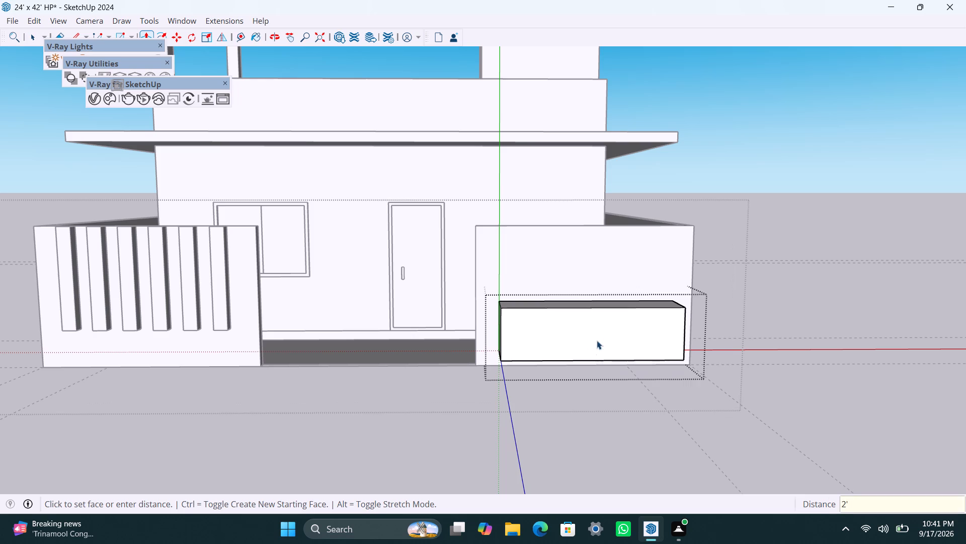
Offset the top face of the new box inward by about 2 13/16" to form a rim.
middle_click_drag(556, 346, 558, 464)
scroll(539, 405, "up", 2)
triple_click(509, 391)
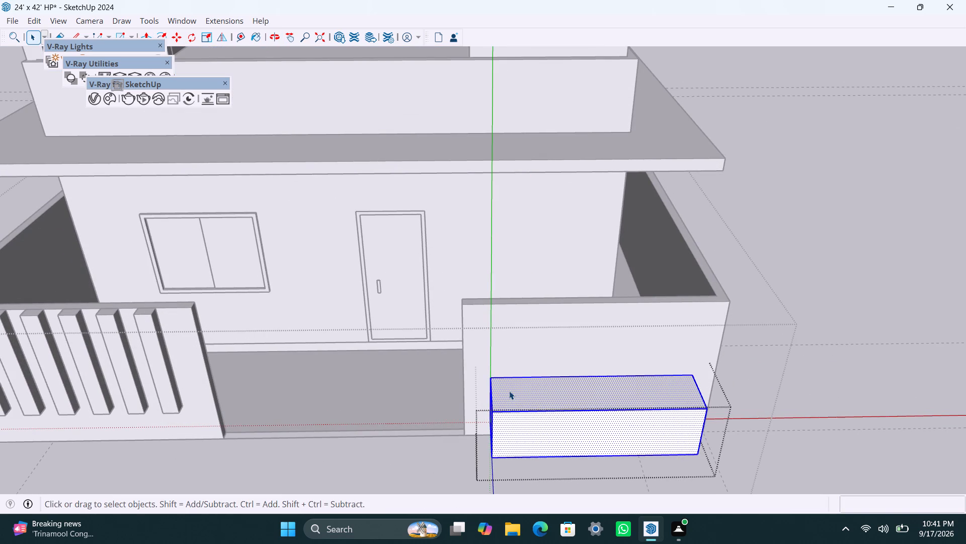
left_click(509, 391)
key("f")
left_click(512, 392)
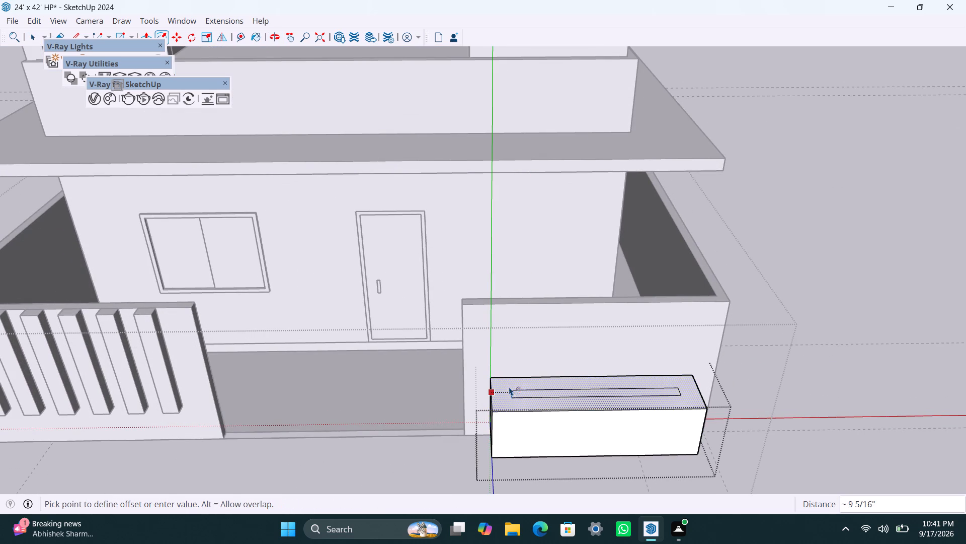
left_click(497, 379)
key("space")
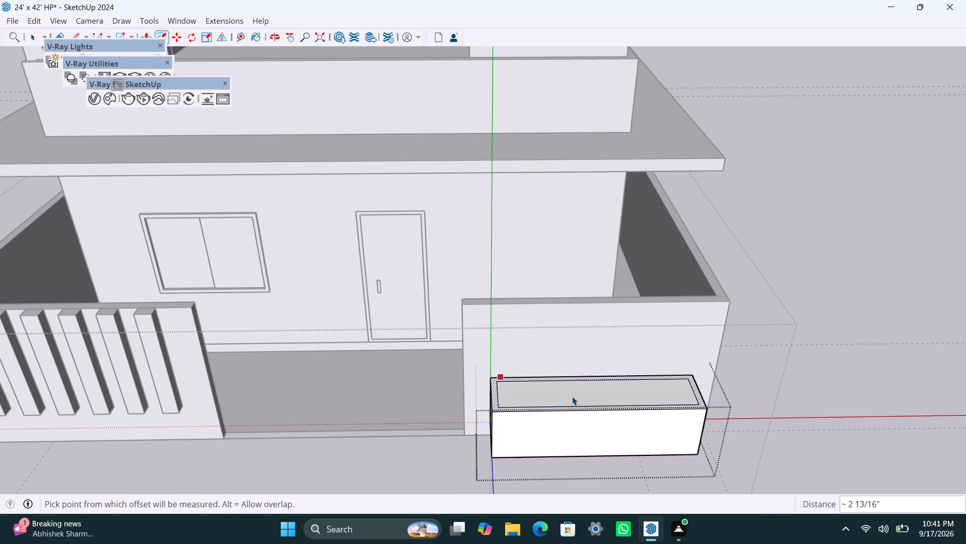
Push the box's inner top face down about 1' 9 1/8" to hollow out a planter.
left_click(571, 396)
key("p")
left_click(569, 395)
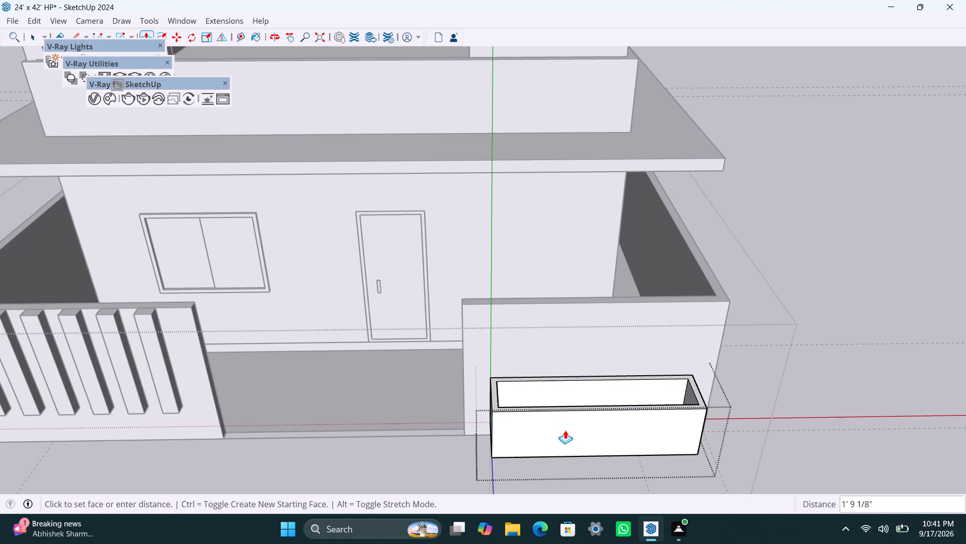
left_click(565, 430)
key("space")
Push the planter's inside floor down by about another 2 11/16".
scroll(531, 407, "up", 3)
middle_click_drag(516, 404, 499, 471)
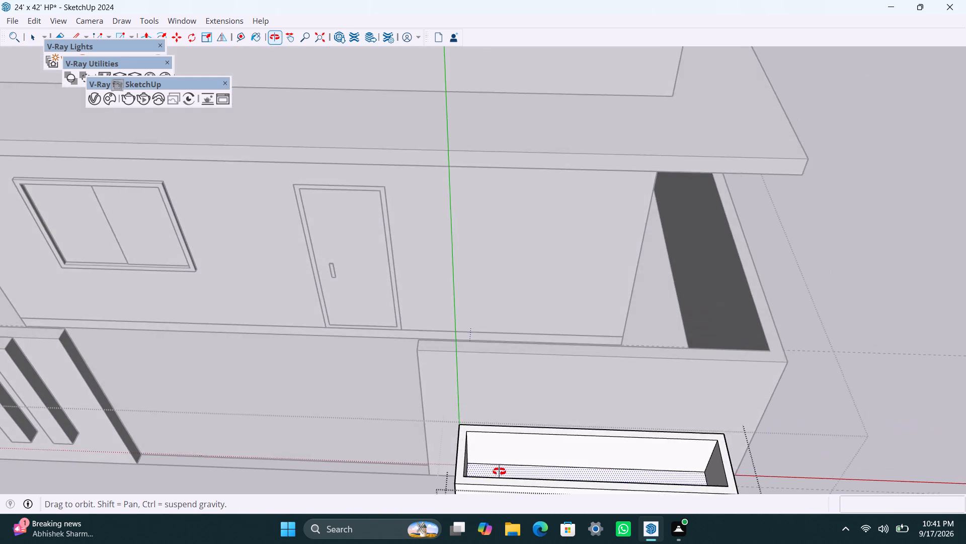
middle_click_drag(499, 471, 499, 472)
scroll(499, 465, "down", 2)
middle_click_drag(506, 440, 529, 277, "shift")
middle_click_drag(539, 320, 546, 390)
scroll(546, 366, "up", 3)
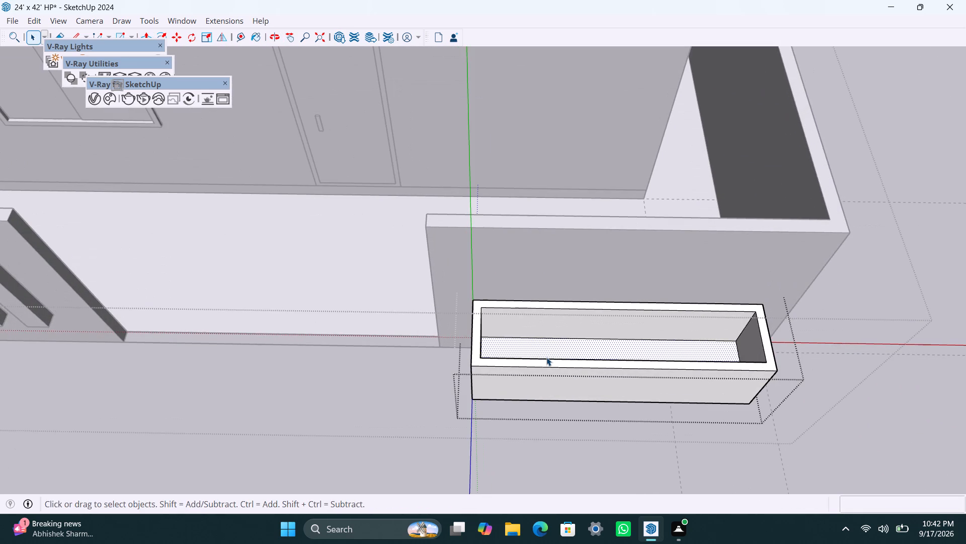
left_click(548, 349)
key("p")
left_click(549, 349)
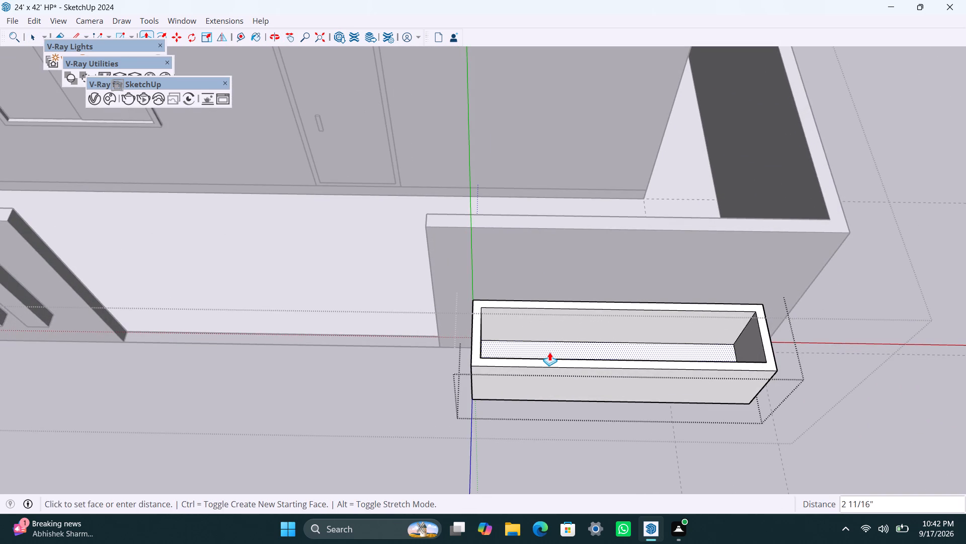
left_click(549, 352)
key("space")
Push the planter's top rim down slightly to lower its walls, and leave the planter and boundary wall groups.
left_click(476, 345)
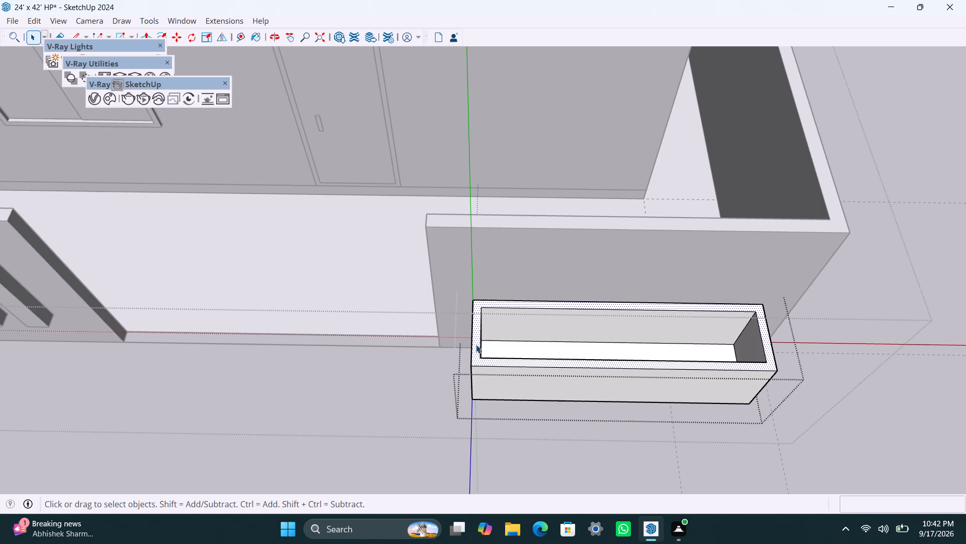
key("p")
left_click(476, 345)
left_click(474, 354)
key("space")
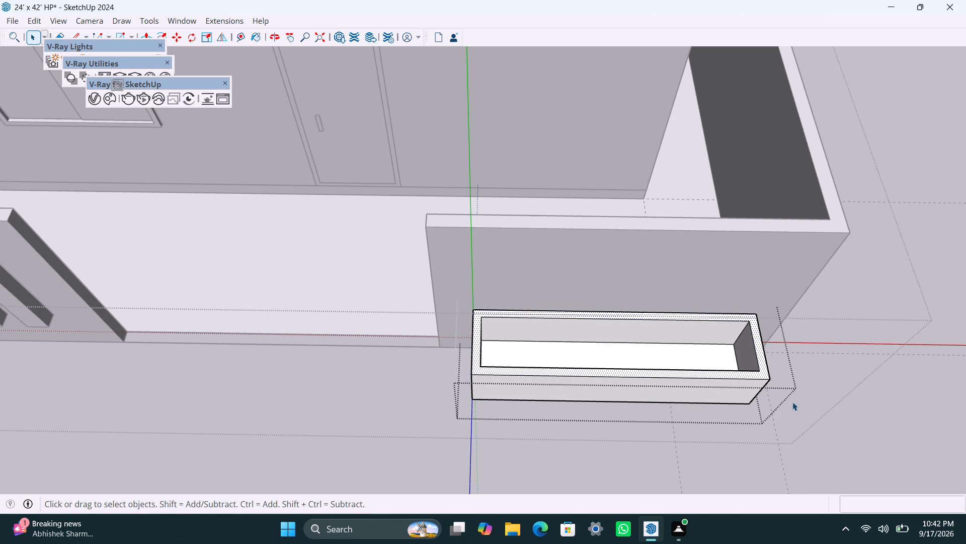
left_click(793, 401)
scroll(633, 423, "up", 2)
middle_click_drag(549, 418, 532, 201)
scroll(645, 391, "down", 8)
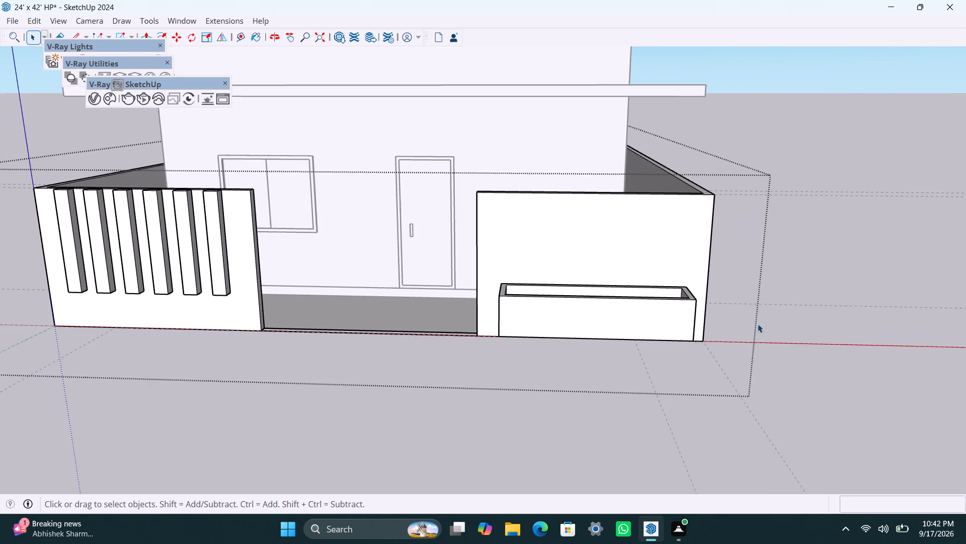
left_click(825, 301)
Save the model.
scroll(512, 342, "down", 3)
key("ctrl+s")
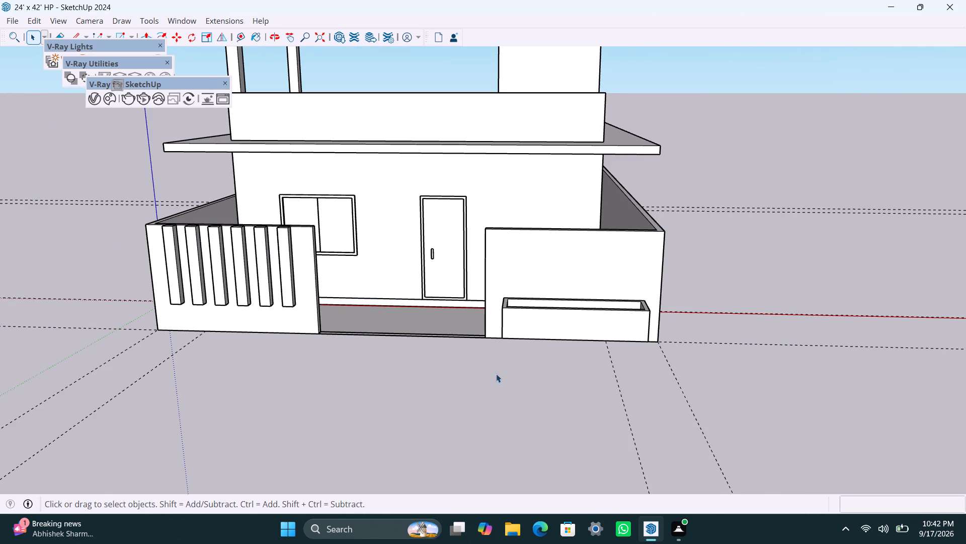
Delete all guide lines from the model and save it.
scroll(493, 392, "down", 3)
middle_click_drag(484, 429, 530, 457, "shift")
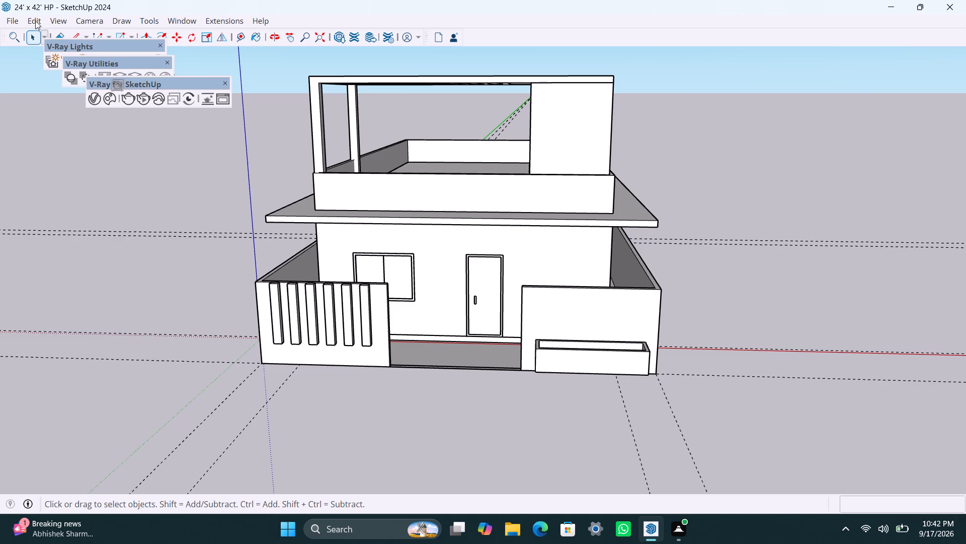
left_click(36, 19)
left_click(93, 145)
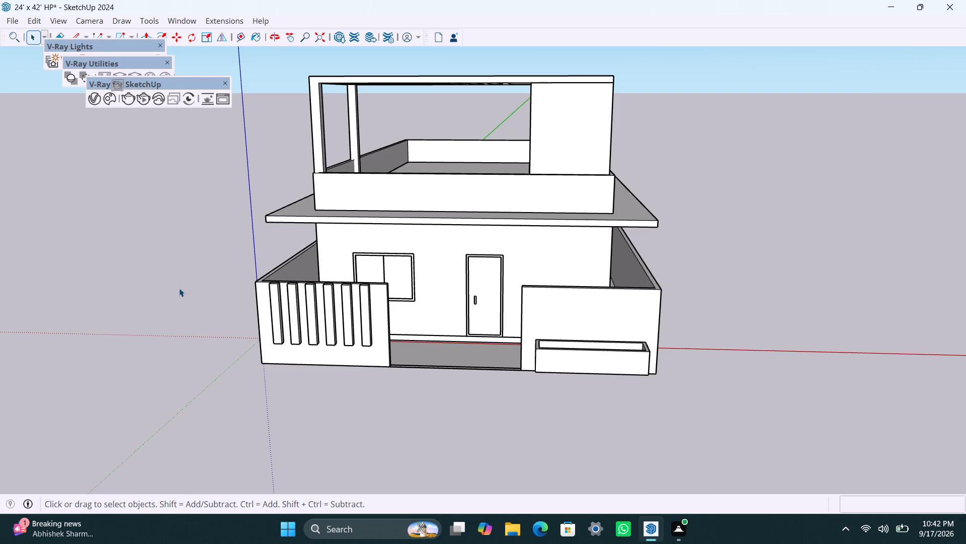
key("ctrl+s")
key("space")
Examine the house, boundary wall bars and planter from several front angles and heights.
scroll(221, 323, "down", 2)
middle_click_drag(315, 428, 378, 420)
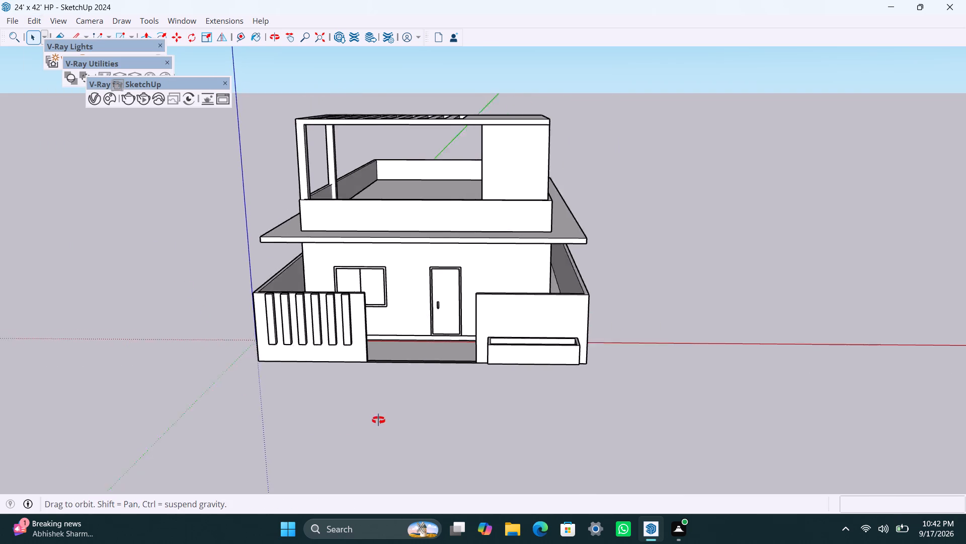
middle_click_drag(378, 420, 397, 420)
scroll(403, 332, "up", 2)
middle_click_drag(560, 370, 519, 367)
scroll(511, 357, "down", 2)
middle_click_drag(500, 359, 513, 426, "shift")
scroll(471, 381, "up", 2)
middle_click_drag(448, 372, 457, 358)
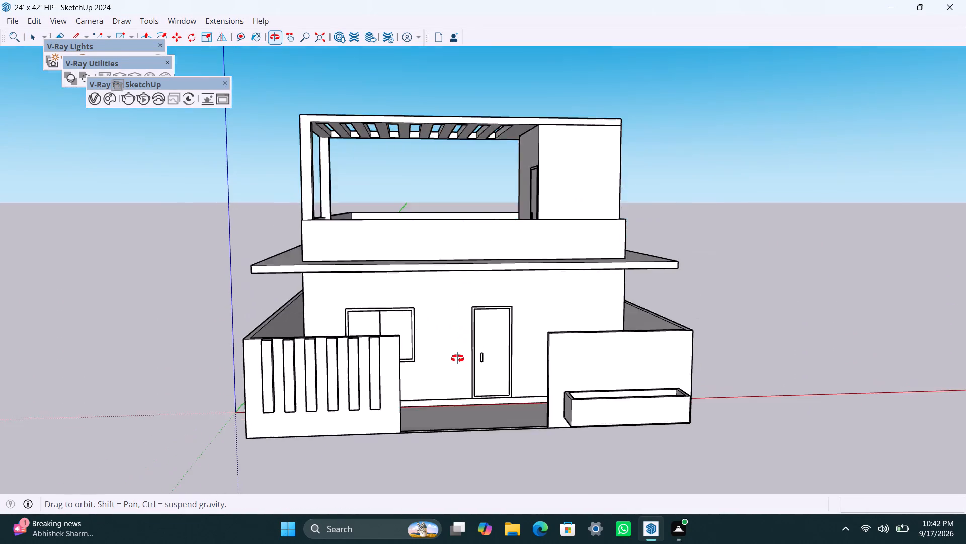
middle_click_drag(457, 358, 457, 385)
scroll(491, 304, "down", 2)
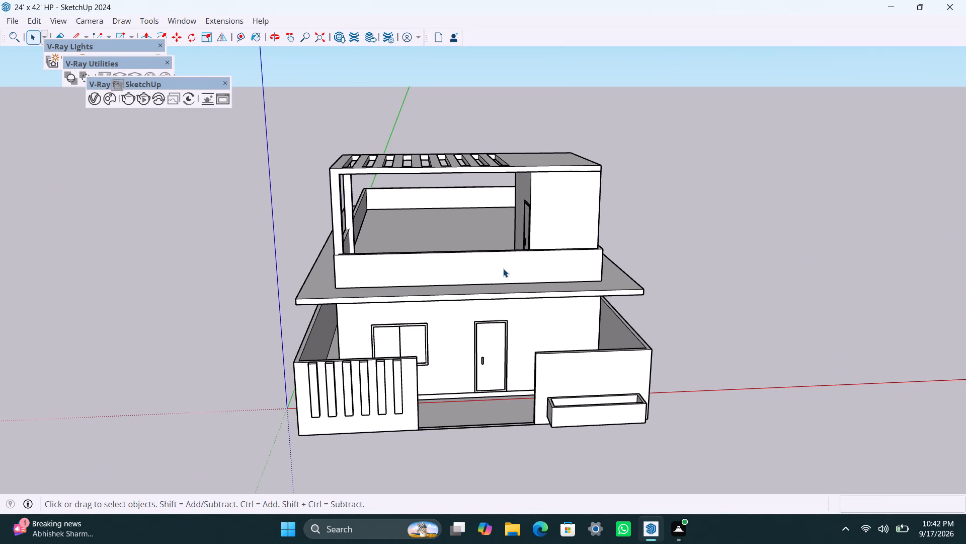
scroll(503, 268, "down", 2)
scroll(517, 346, "up", 2)
middle_click_drag(482, 397, 452, 377)
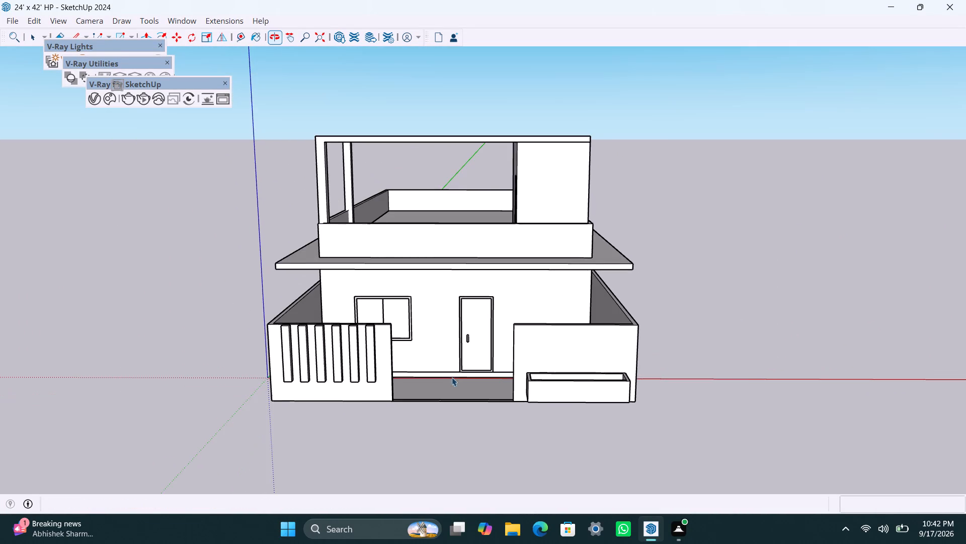
scroll(453, 380, "down", 2)
middle_click_drag(450, 390, 503, 386, "shift")
scroll(488, 390, "up", 2)
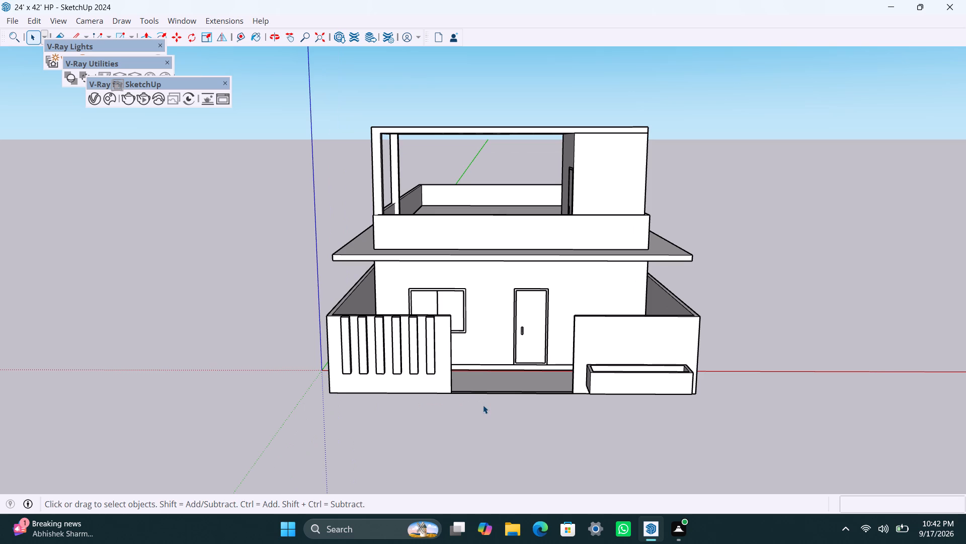
Open the Chaos Cosmos asset library.
left_click(112, 97)
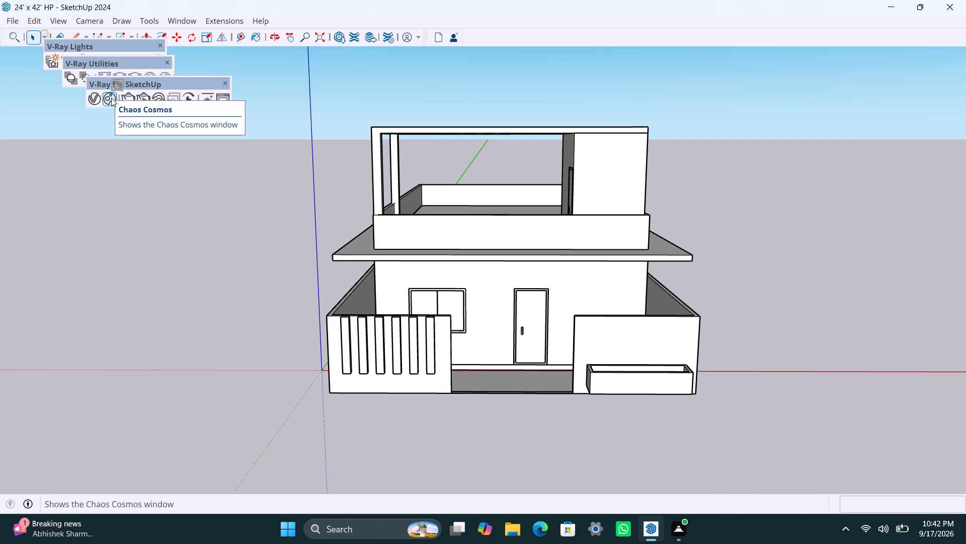
left_click(106, 100)
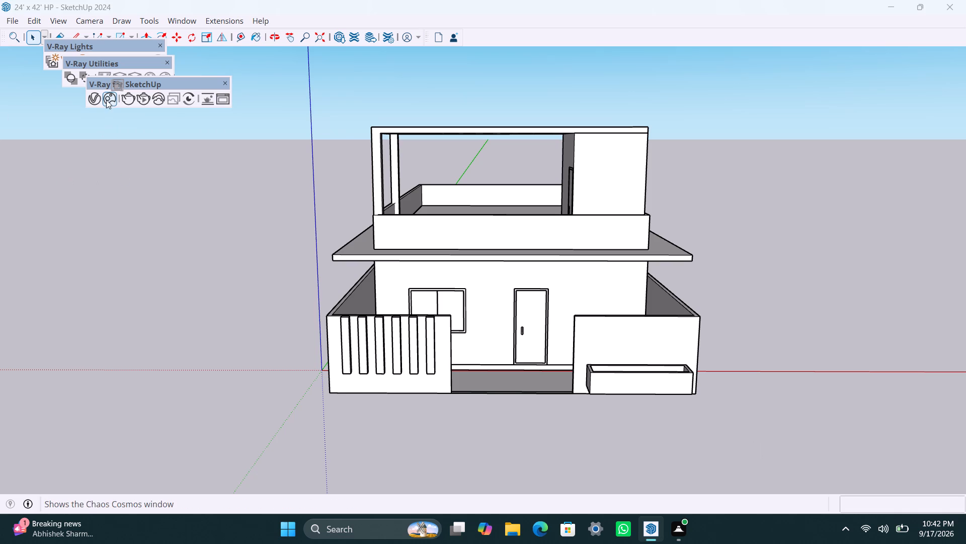
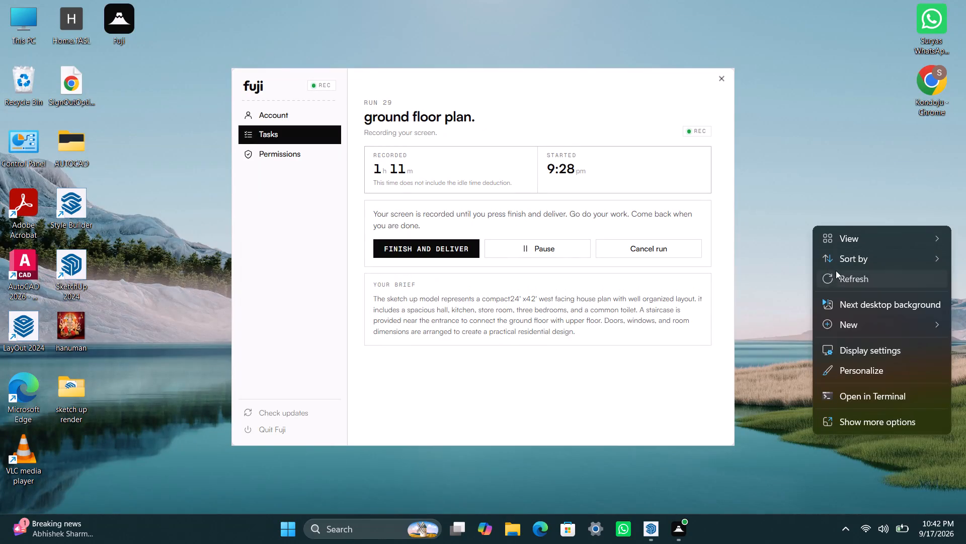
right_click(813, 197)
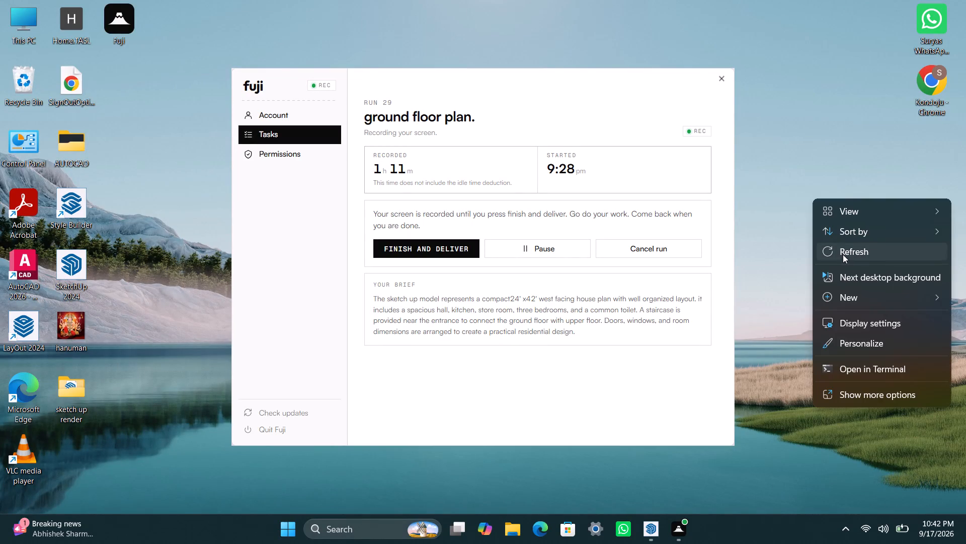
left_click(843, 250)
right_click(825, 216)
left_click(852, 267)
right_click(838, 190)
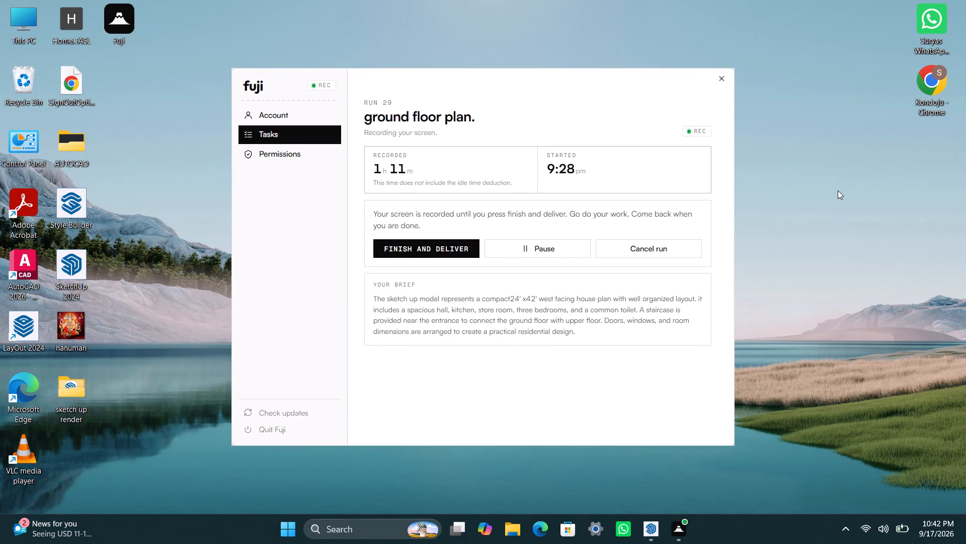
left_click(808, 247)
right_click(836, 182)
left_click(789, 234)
Switch back to SketchUp and import the Porcelain A02 Orange 10cm material from the Chaos Cosmos ceramic and porcelain category.
left_click(650, 537)
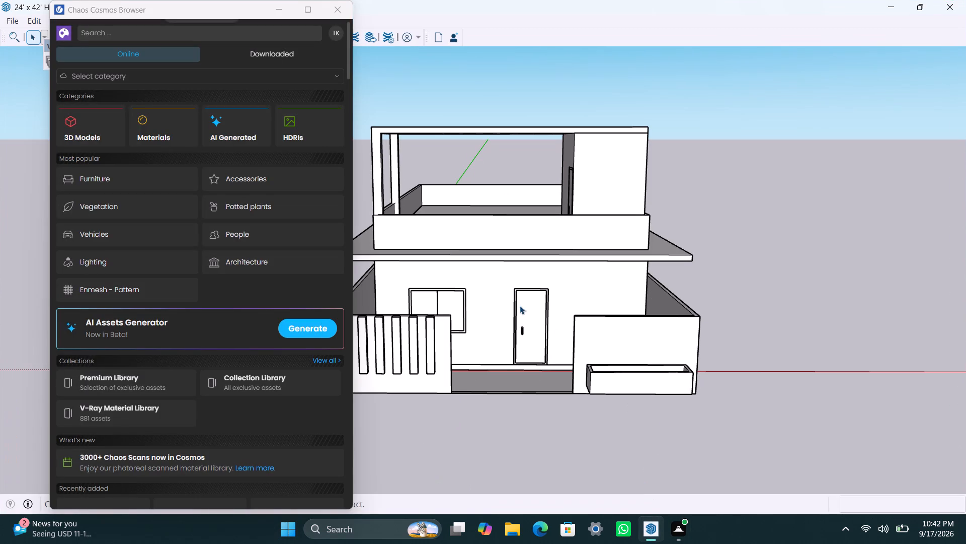
left_click(181, 79)
left_click(150, 113)
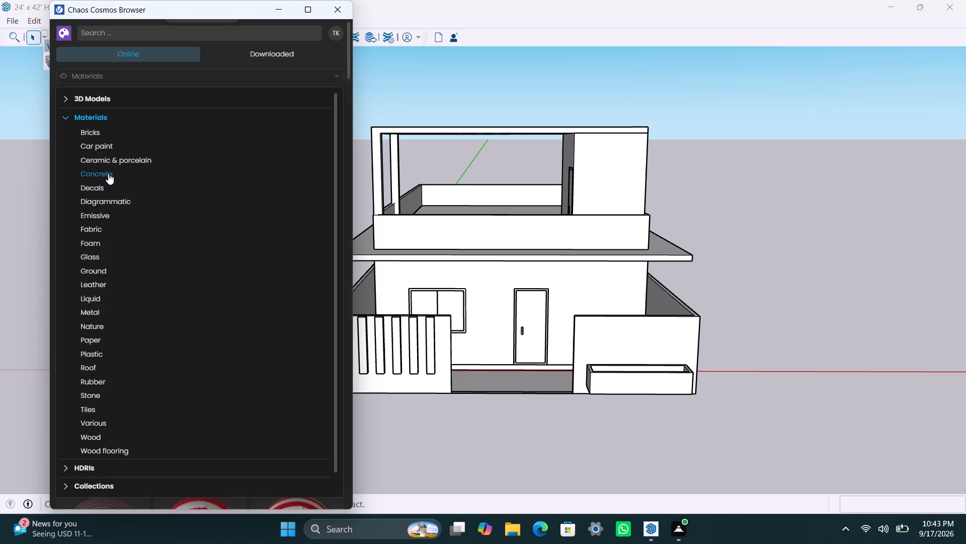
left_click(115, 160)
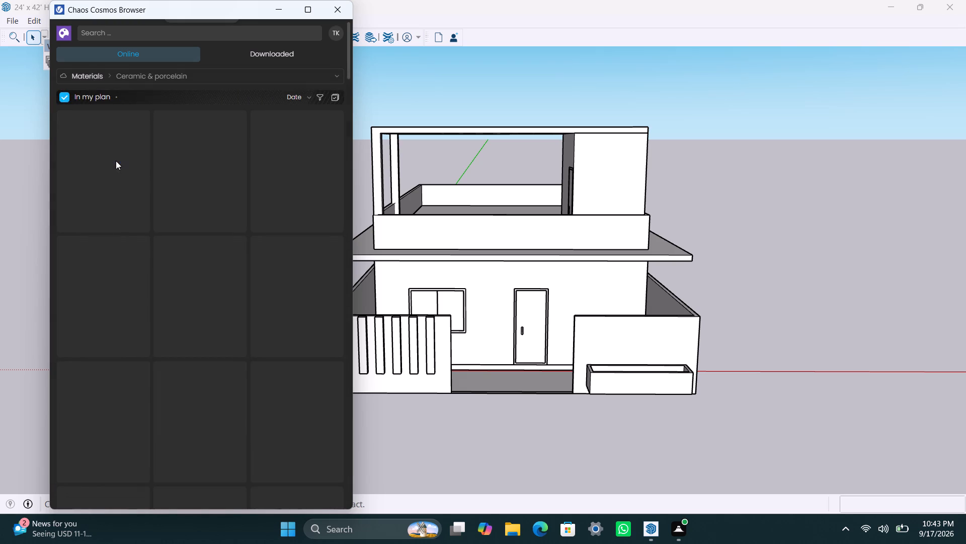
scroll(233, 418, "down", 1)
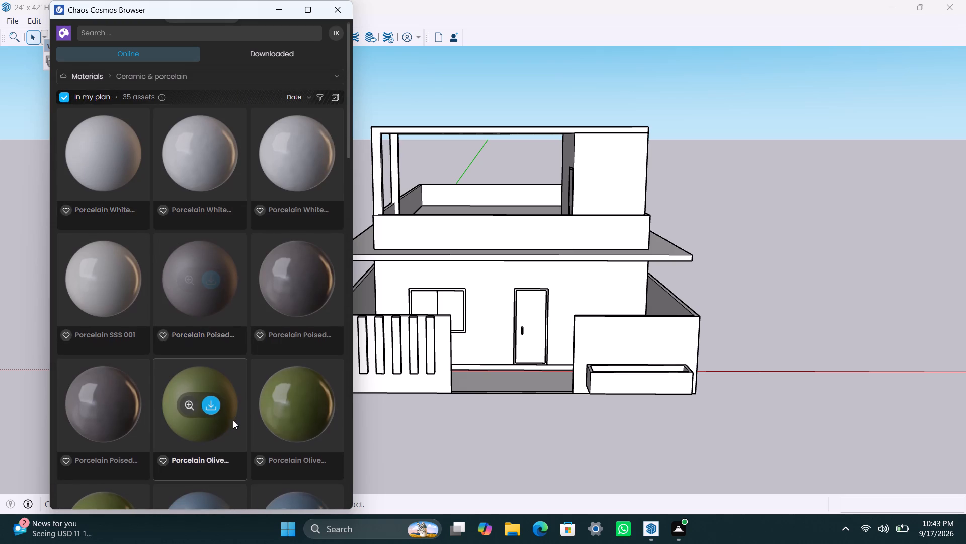
scroll(233, 420, "down", 1)
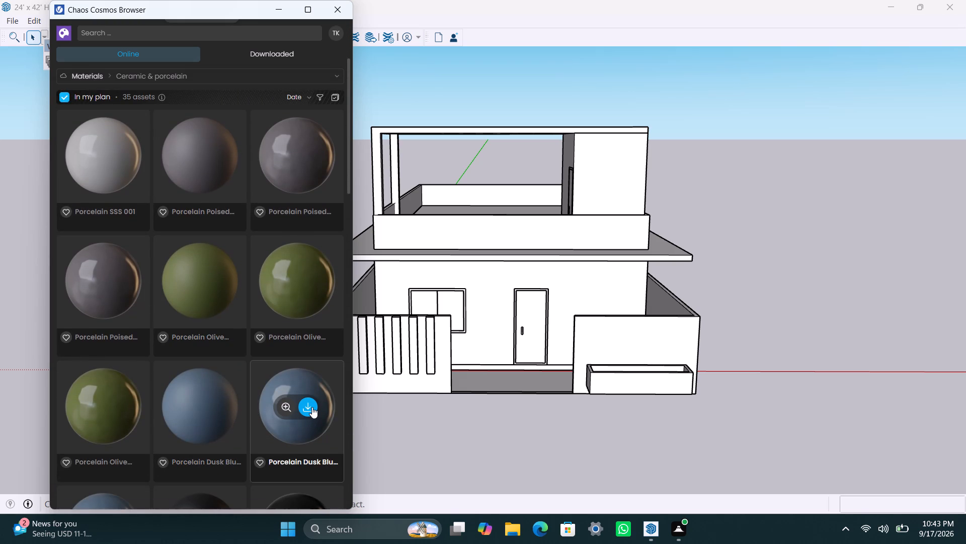
scroll(312, 407, "down", 2)
scroll(312, 407, "up", 3)
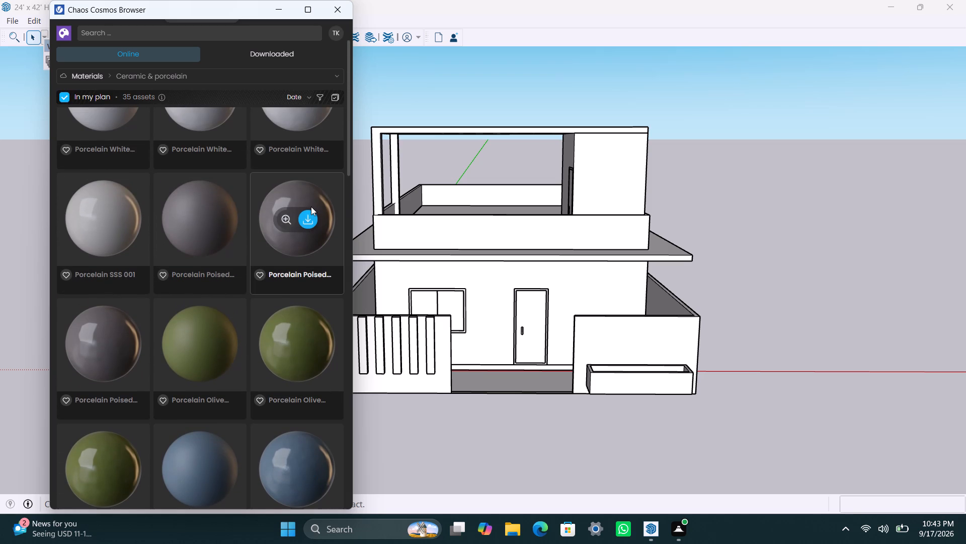
scroll(287, 359, "down", 4)
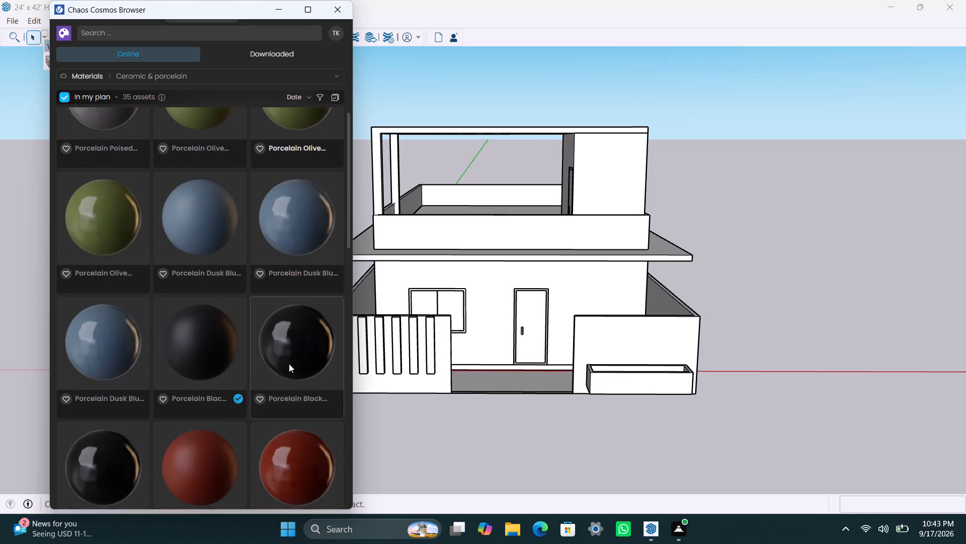
scroll(288, 374, "down", 9)
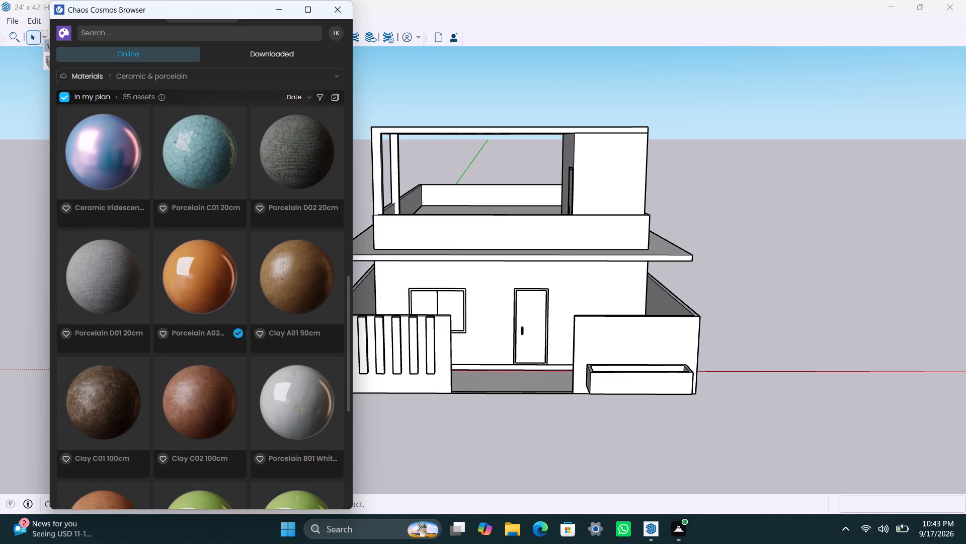
scroll(159, 333, "up", 2)
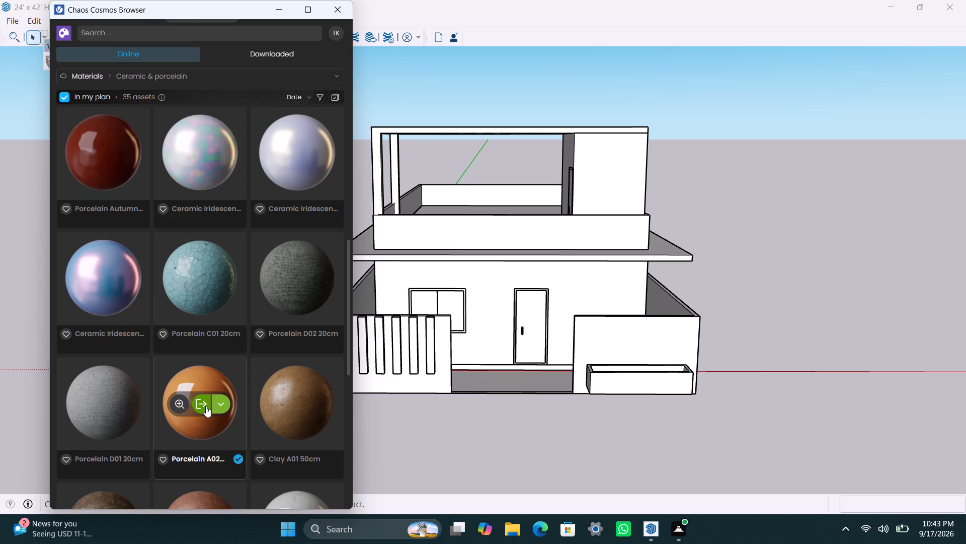
left_click(206, 406)
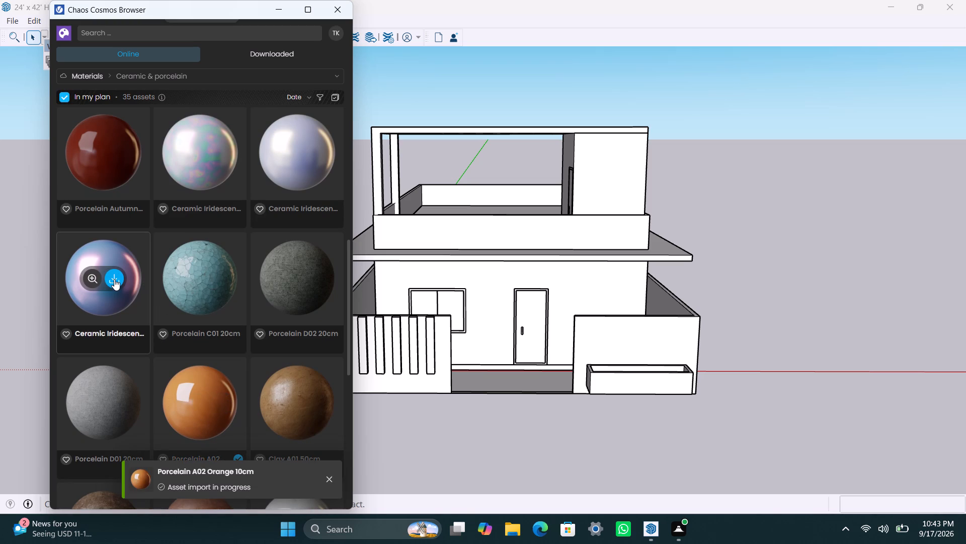
Download the Ceramic Iridescent 01 and Porcelain C01 20cm materials from the ceramic and porcelain category.
left_click(114, 279)
scroll(168, 288, "down", 3)
scroll(259, 382, "down", 2)
scroll(274, 332, "down", 1)
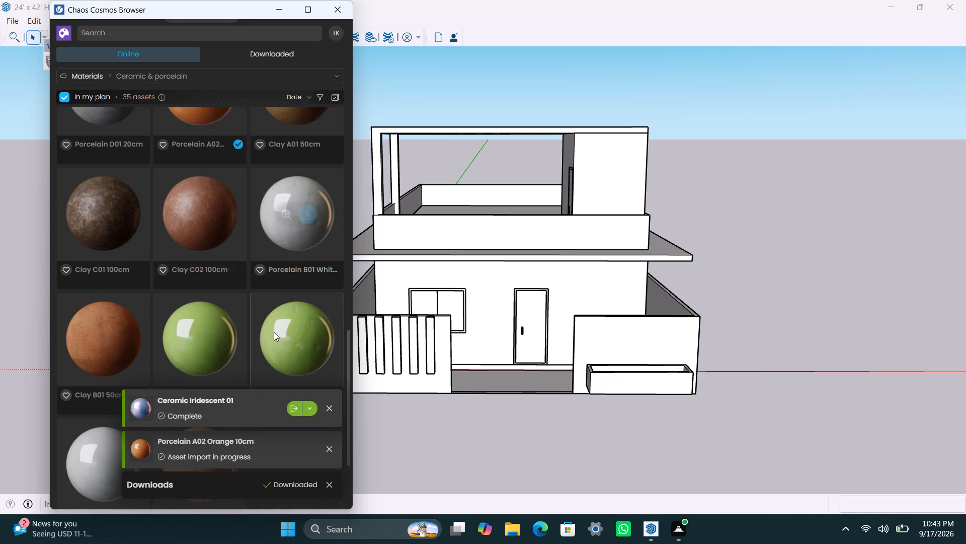
scroll(274, 332, "down", 2)
scroll(269, 288, "down", 2)
scroll(262, 293, "up", 4)
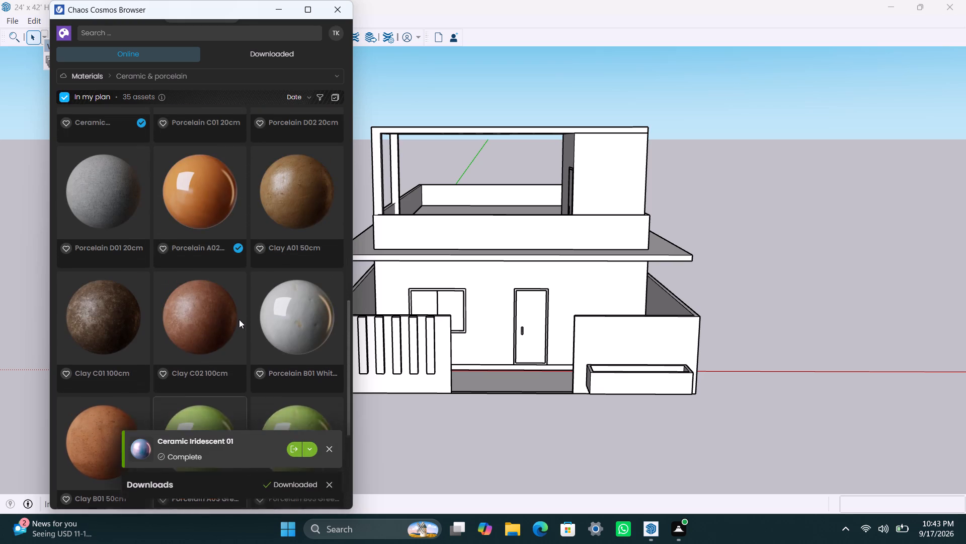
scroll(241, 301, "up", 4)
left_click(209, 324)
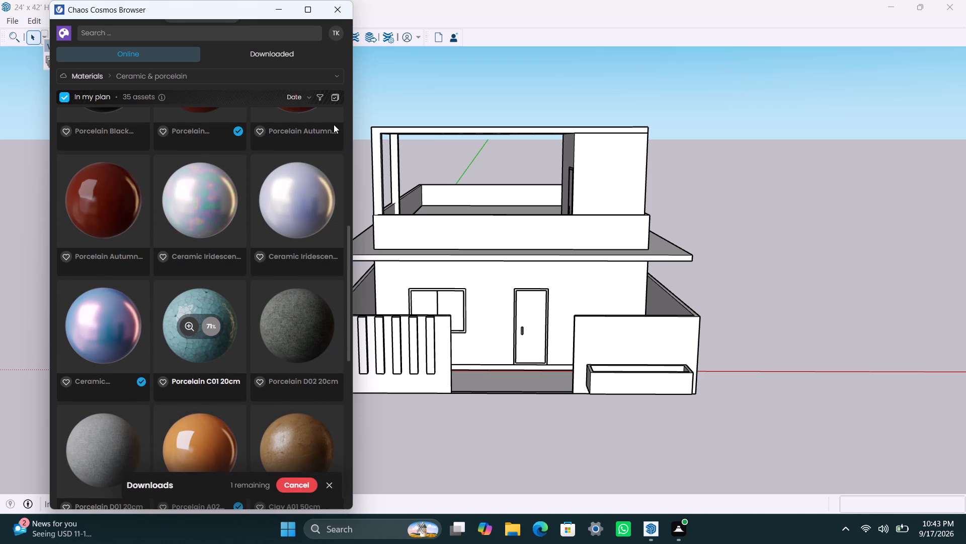
Import the Metal Sandblasted Black 200cm material from the metal category into the model.
left_click(189, 80)
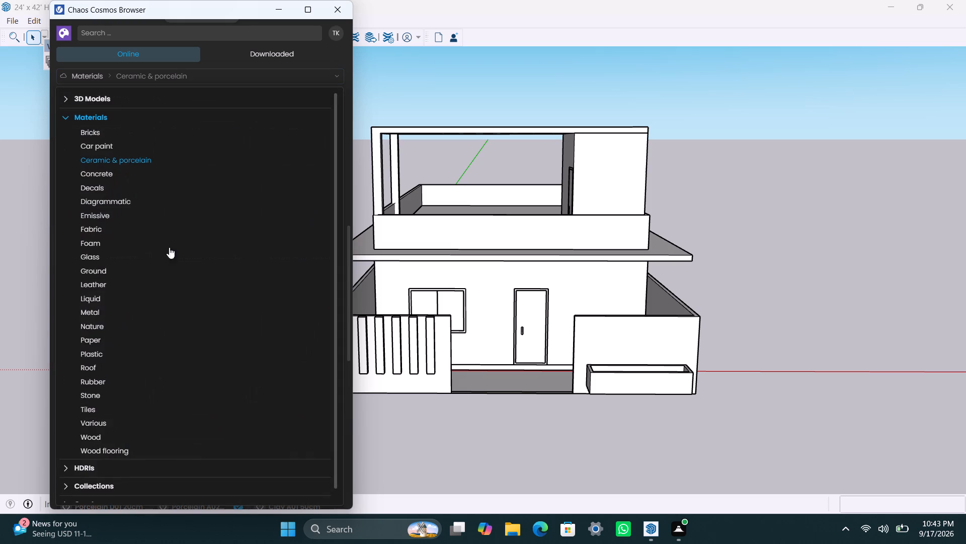
left_click(104, 312)
scroll(274, 307, "down", 3)
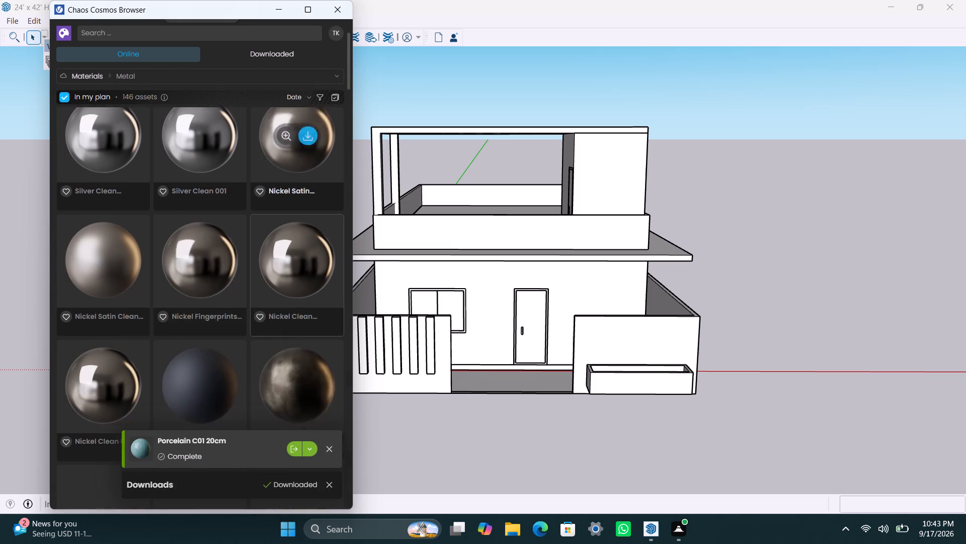
scroll(274, 308, "down", 1)
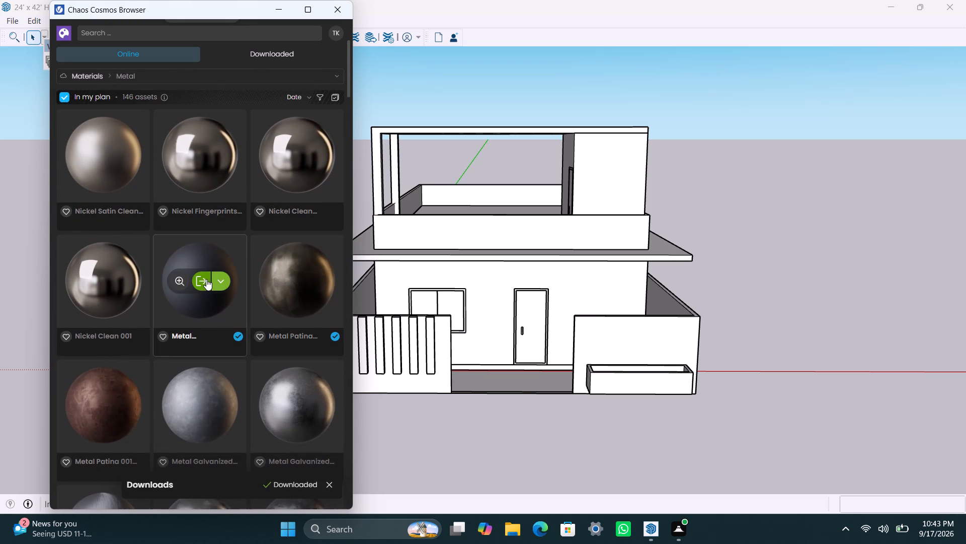
left_click(205, 279)
Download the Glass Clear 001 material from the glass category and import it into the model.
left_click(204, 79)
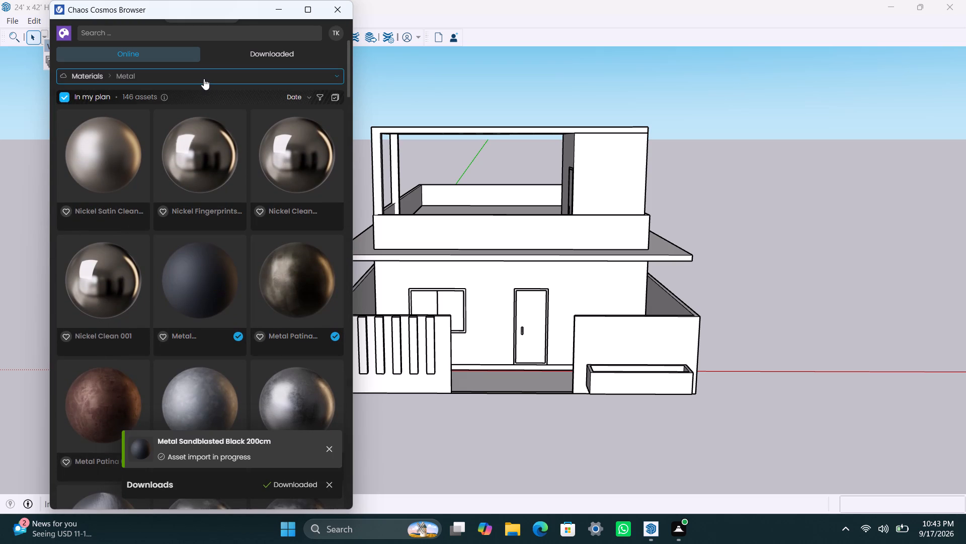
left_click(106, 262)
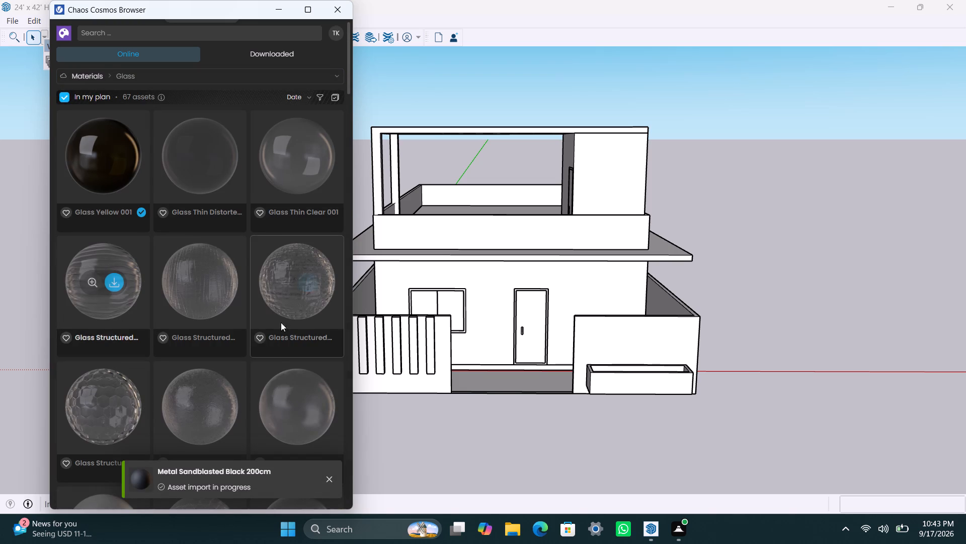
scroll(272, 316, "down", 2)
scroll(301, 359, "down", 4)
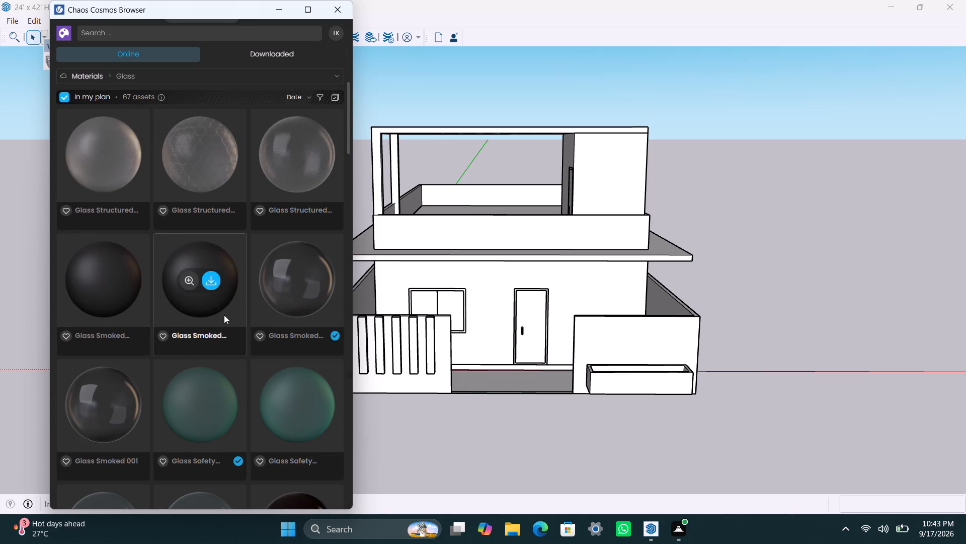
scroll(228, 321, "down", 3)
scroll(239, 266, "up", 1)
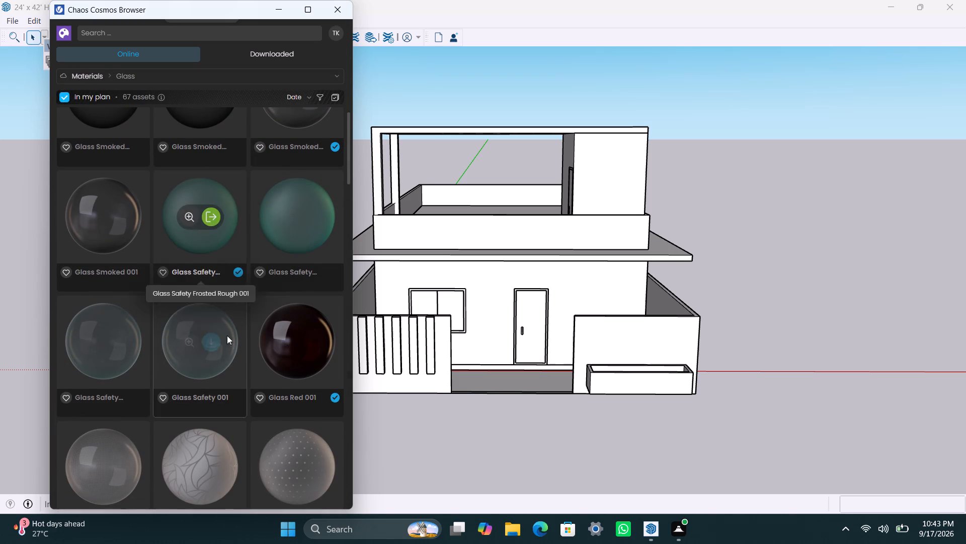
scroll(231, 348, "down", 7)
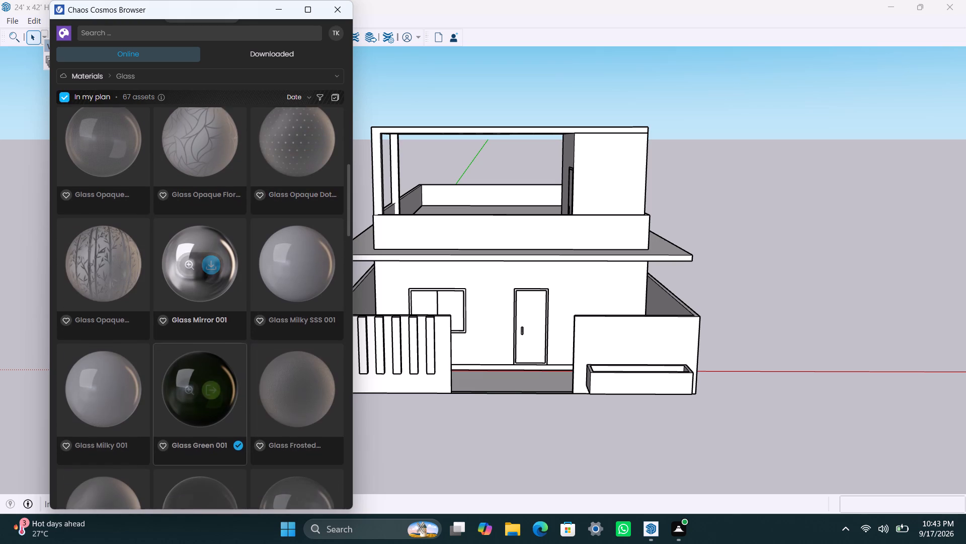
scroll(225, 365, "down", 2)
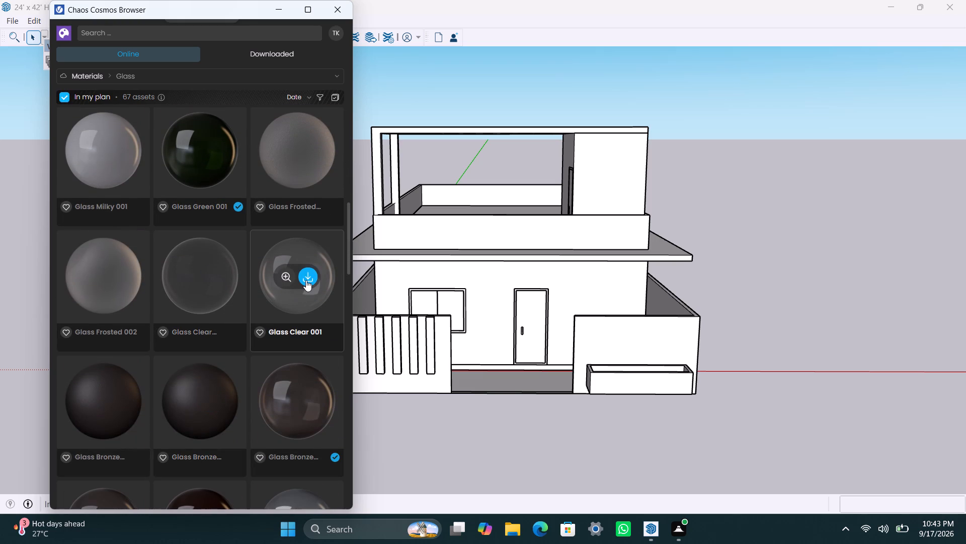
left_click(306, 280)
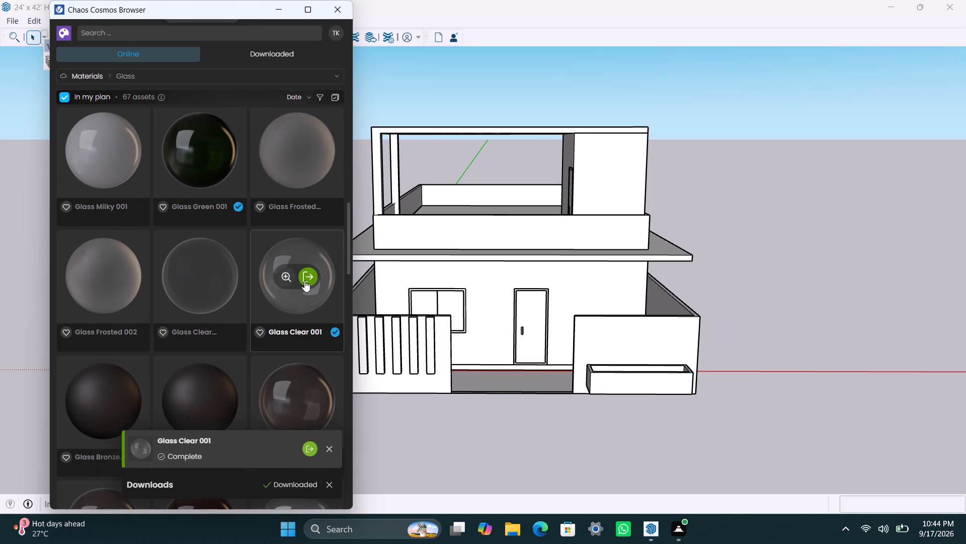
left_click(304, 281)
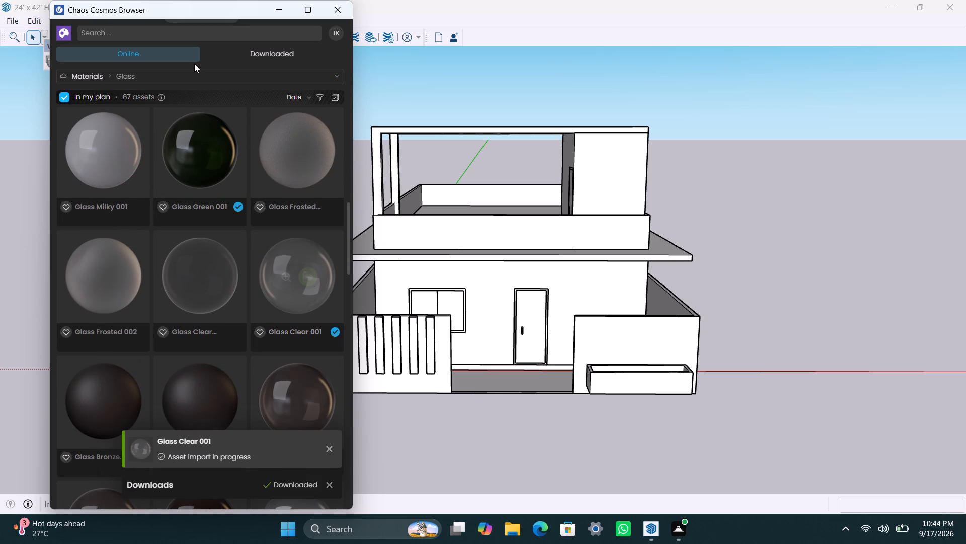
Import the Venetian Plaster Shadow 300cm material from the stone category into the model.
left_click(194, 77)
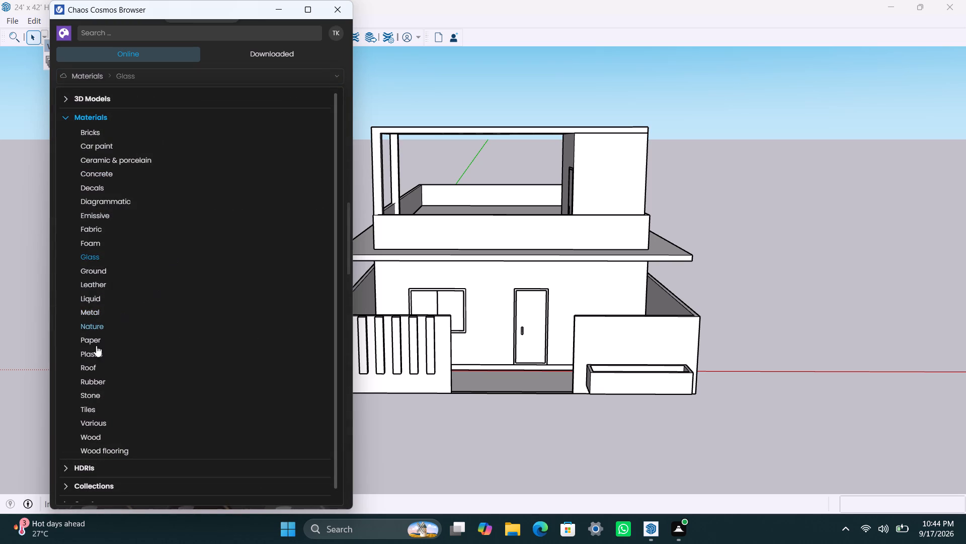
left_click(99, 391)
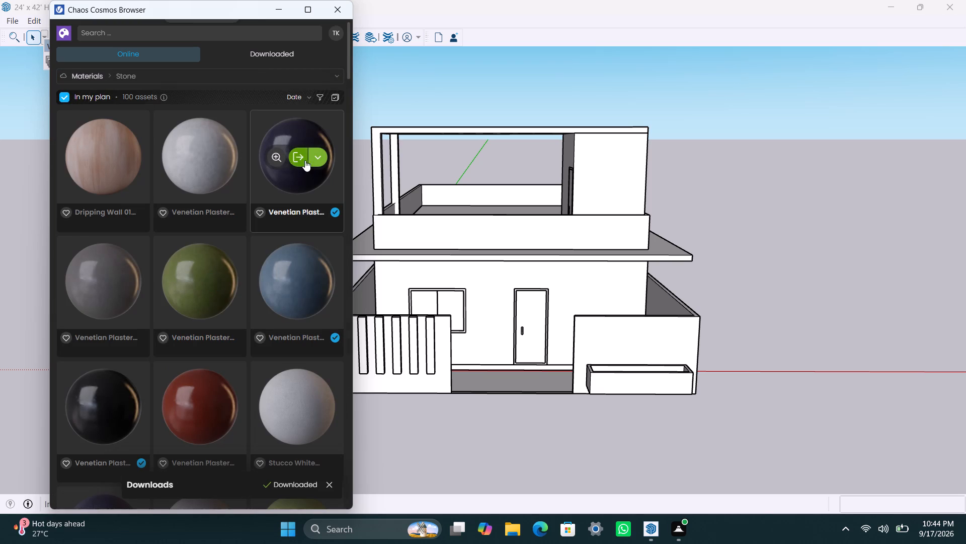
left_click(296, 159)
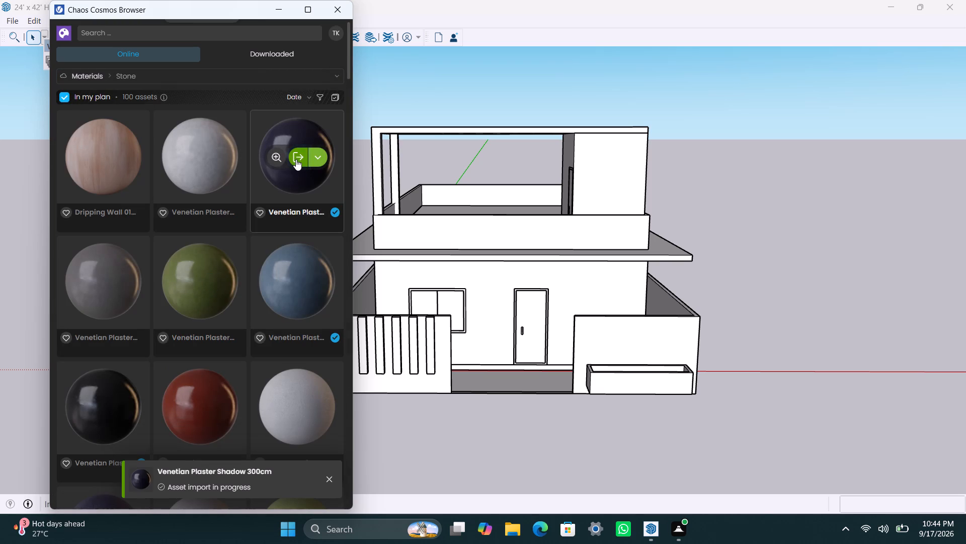
Import the Marble White SSS 100cm material from the stone category into the model.
scroll(279, 290, "down", 5)
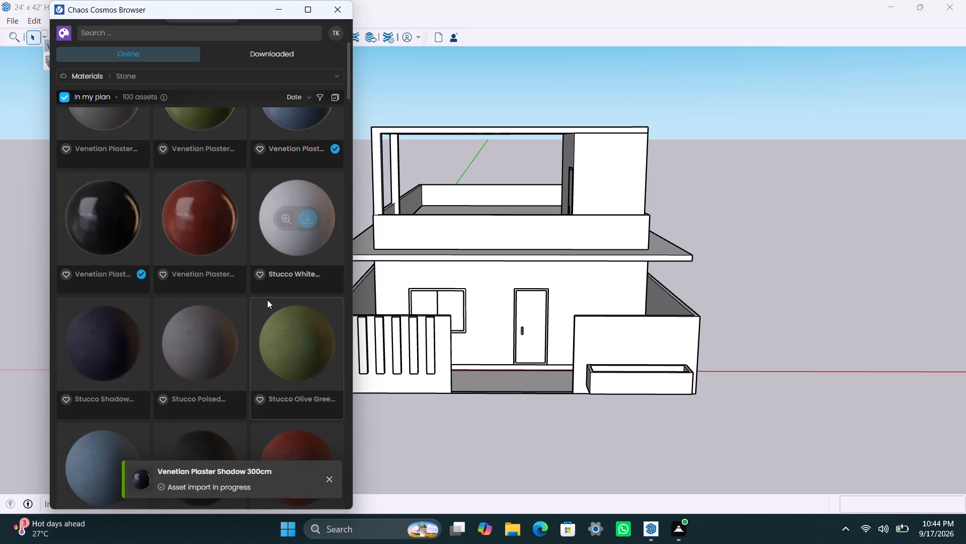
scroll(255, 303, "down", 10)
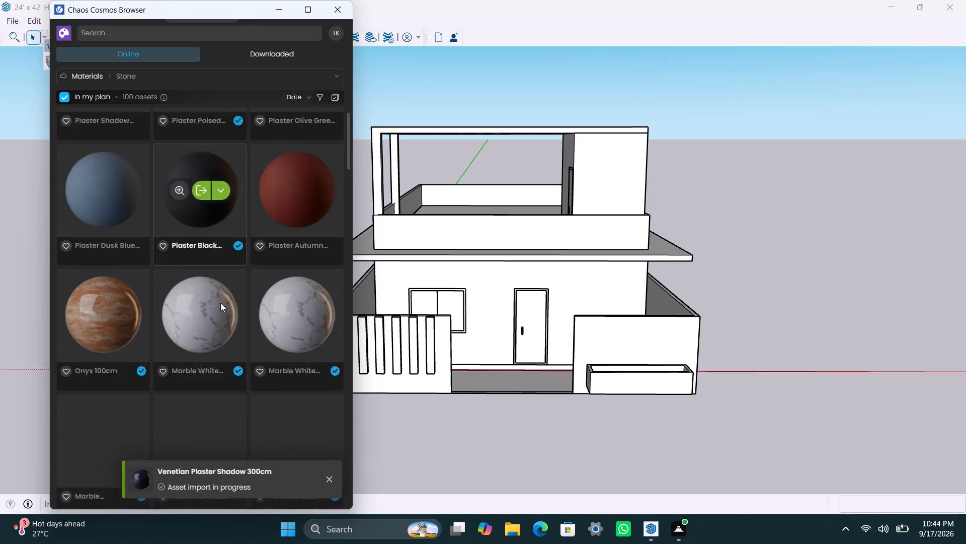
left_click(205, 221)
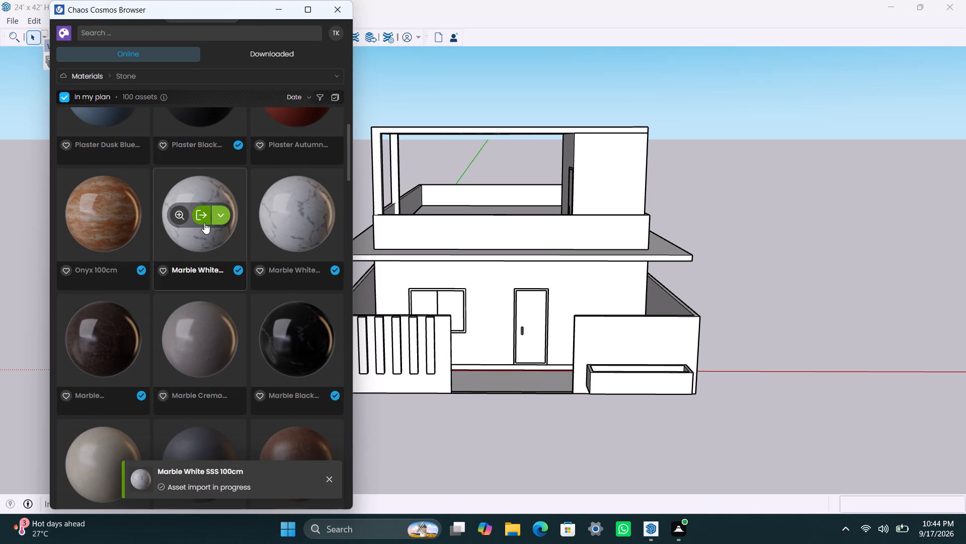
Download the Cementine Hexagonal Tiles 255cm material from the tiles category and import it into the model.
left_click(210, 74)
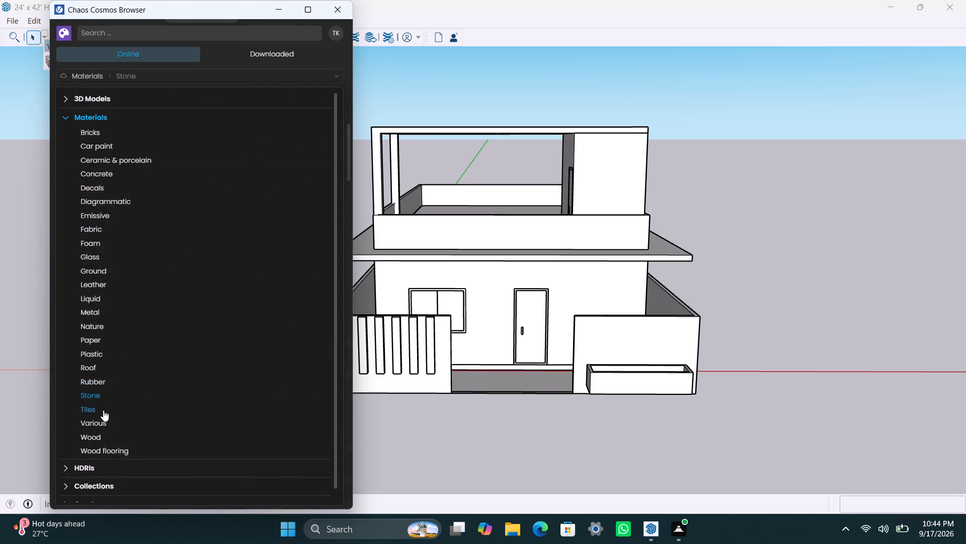
left_click(103, 410)
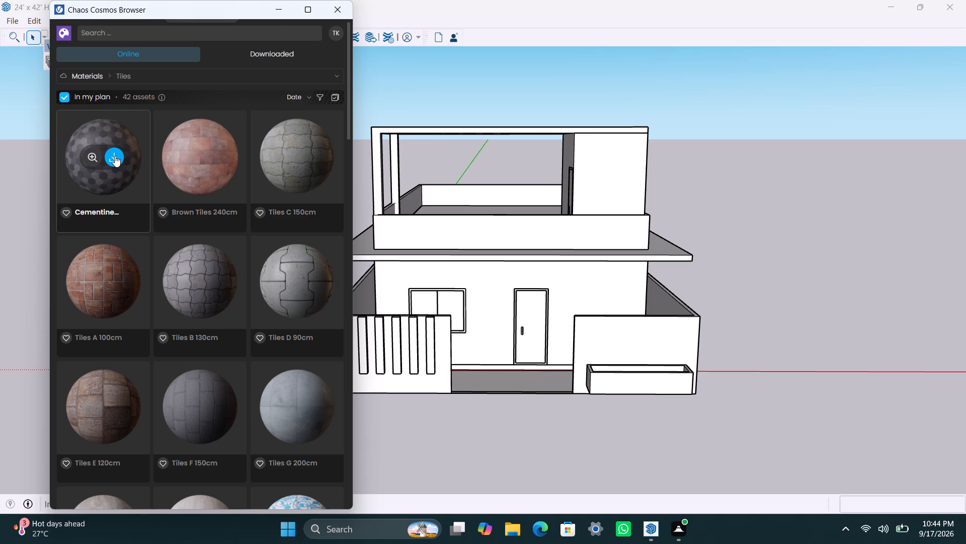
left_click(115, 156)
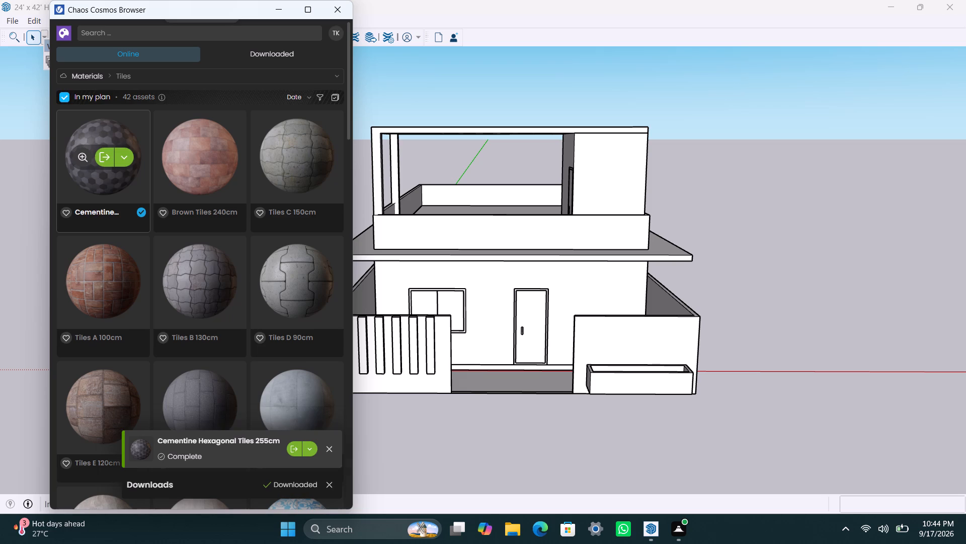
left_click(105, 160)
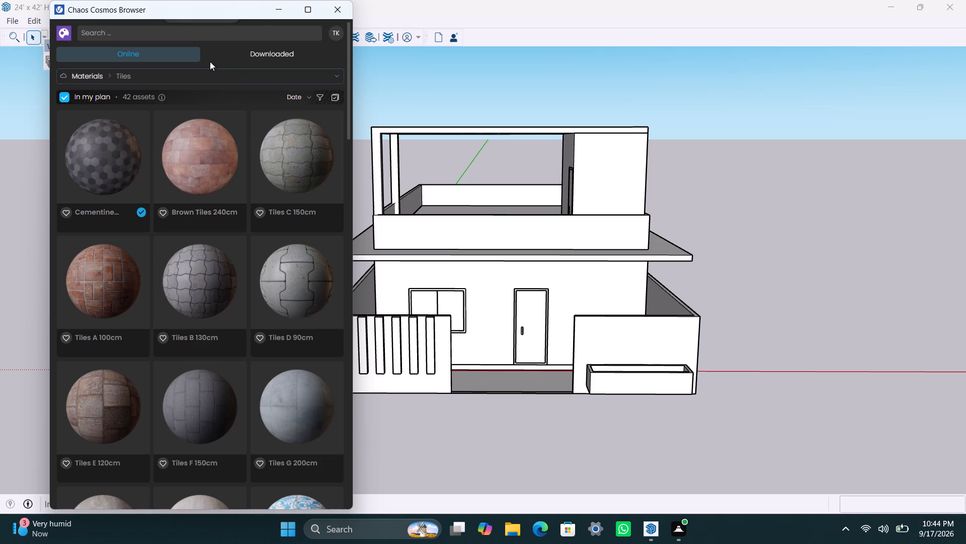
Import the Two Color Maple Panels 300cm material from the wood flooring category into the model.
left_click(179, 78)
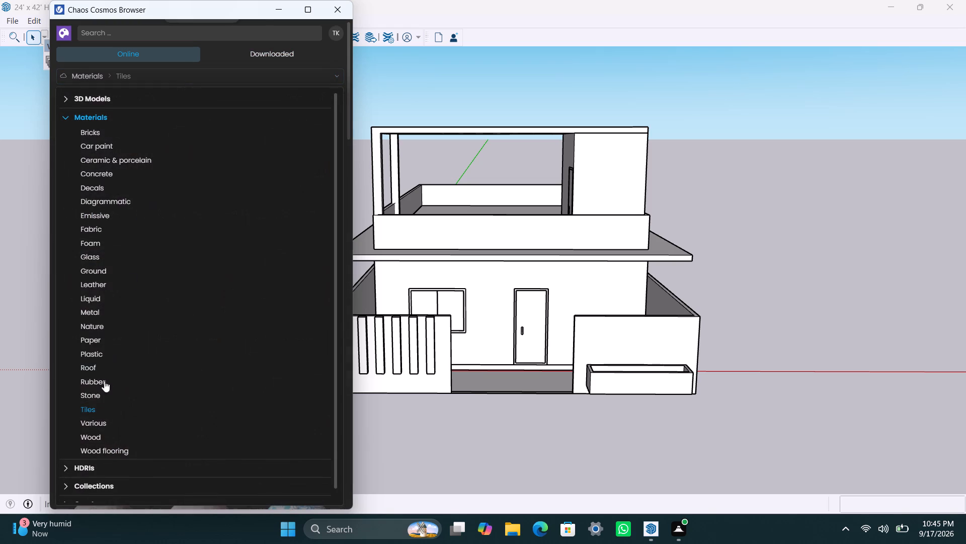
left_click(99, 449)
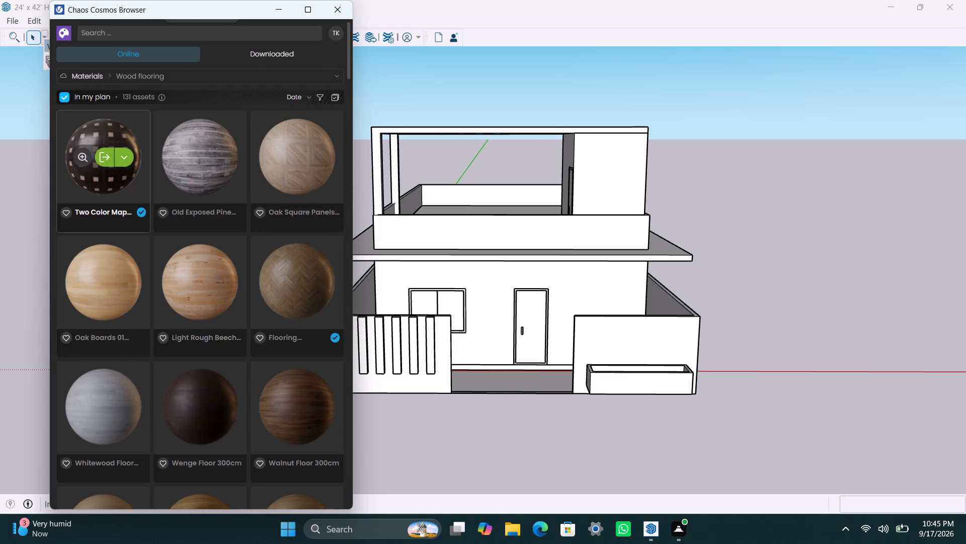
left_click(109, 160)
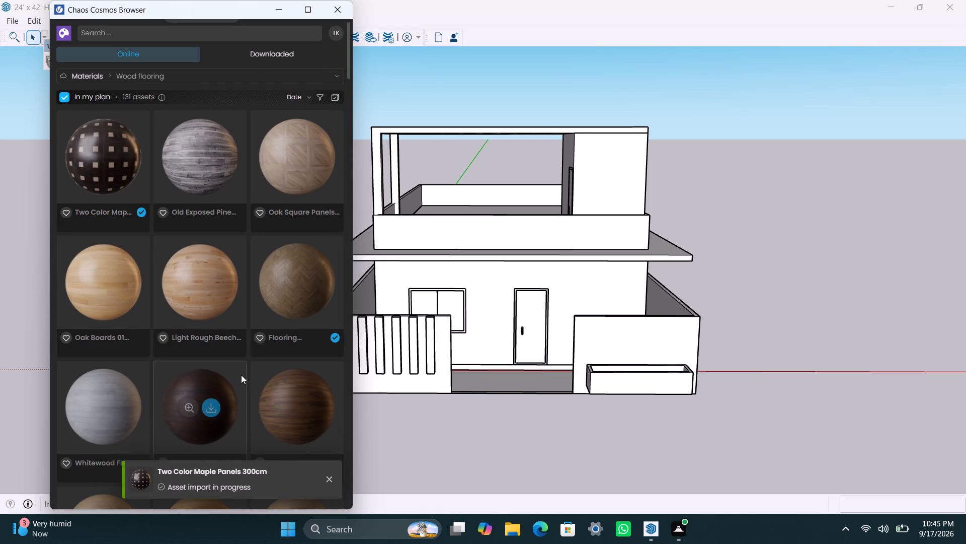
Download the Flooring Parquet Parallel E01 120cm material from the wood flooring category and import it into the model.
scroll(242, 376, "down", 11)
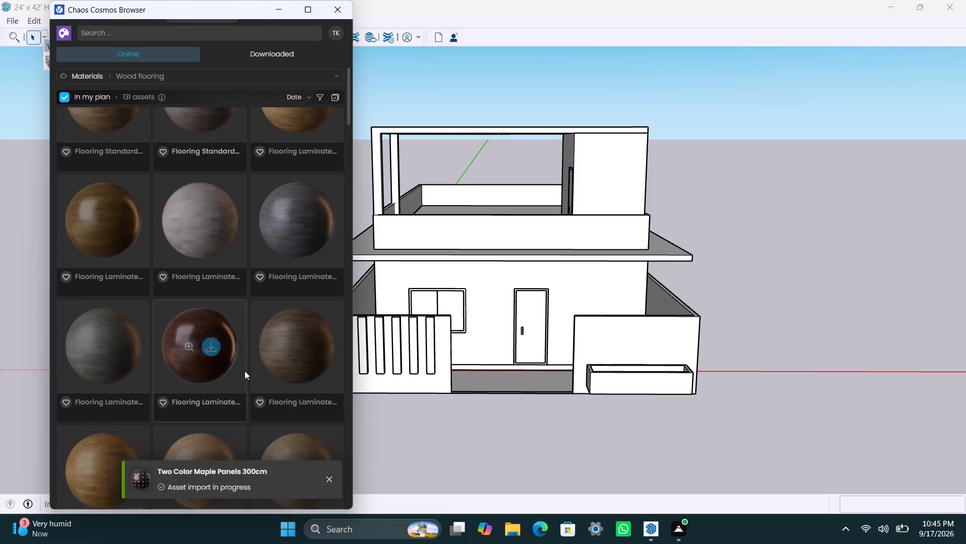
scroll(245, 362, "up", 2)
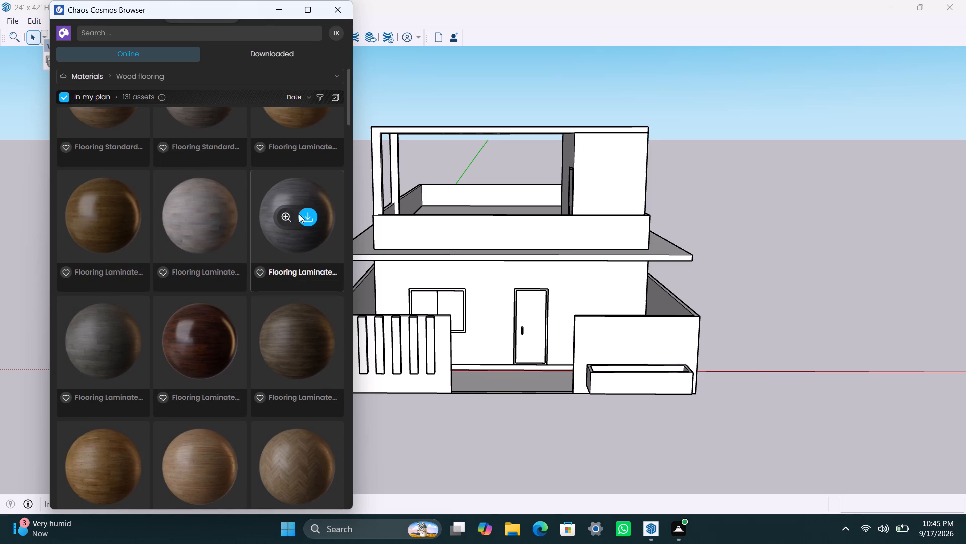
scroll(258, 359, "down", 2)
scroll(210, 333, "down", 3)
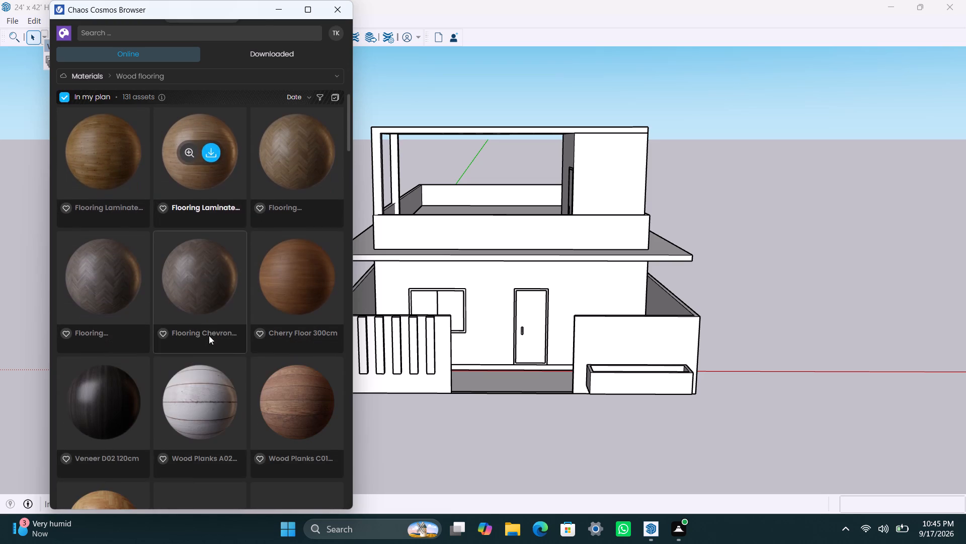
scroll(209, 335, "down", 5)
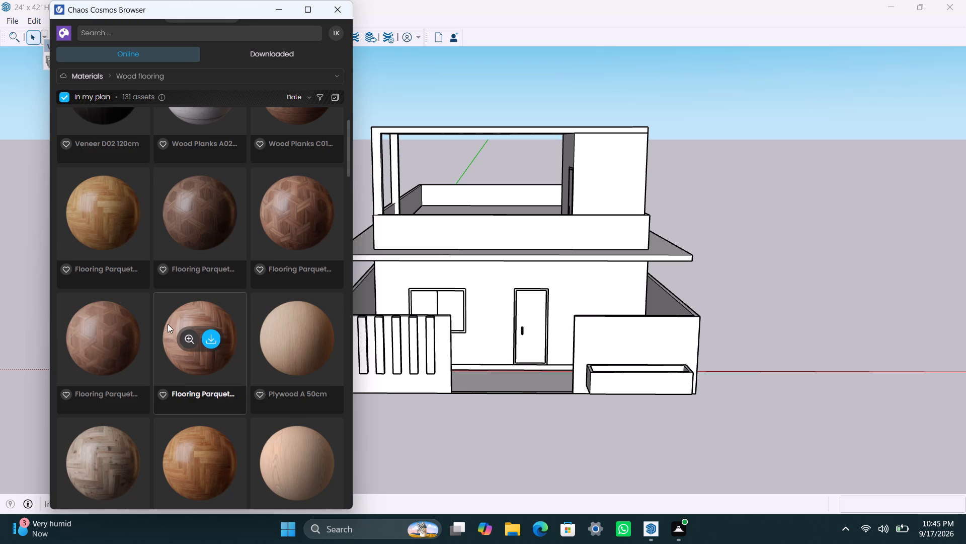
scroll(168, 324, "down", 11)
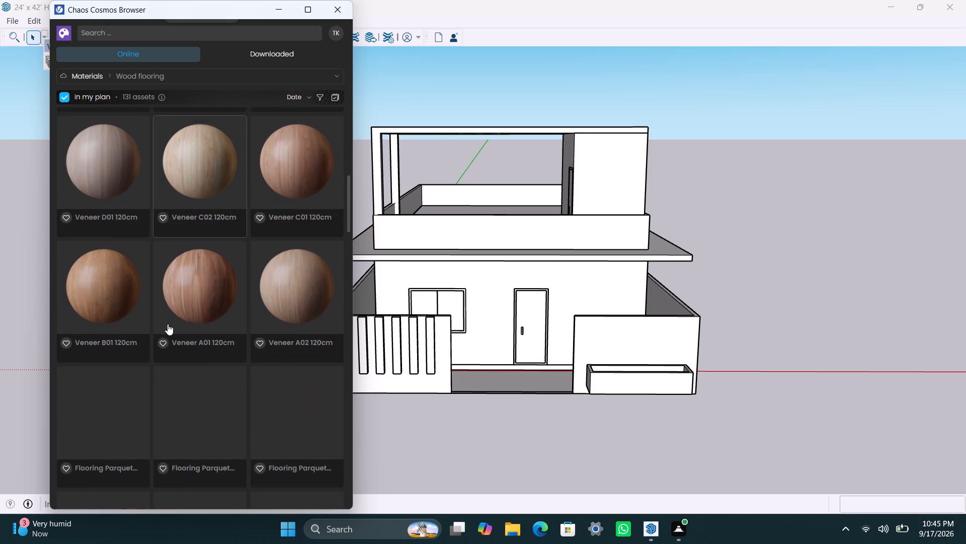
scroll(168, 324, "down", 7)
scroll(199, 380, "down", 4)
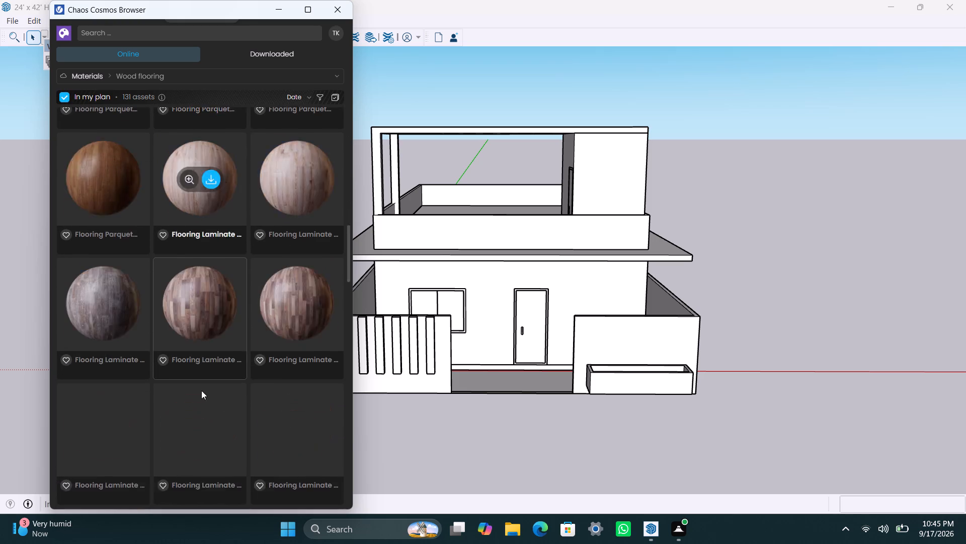
scroll(172, 398, "up", 3)
left_click(112, 267)
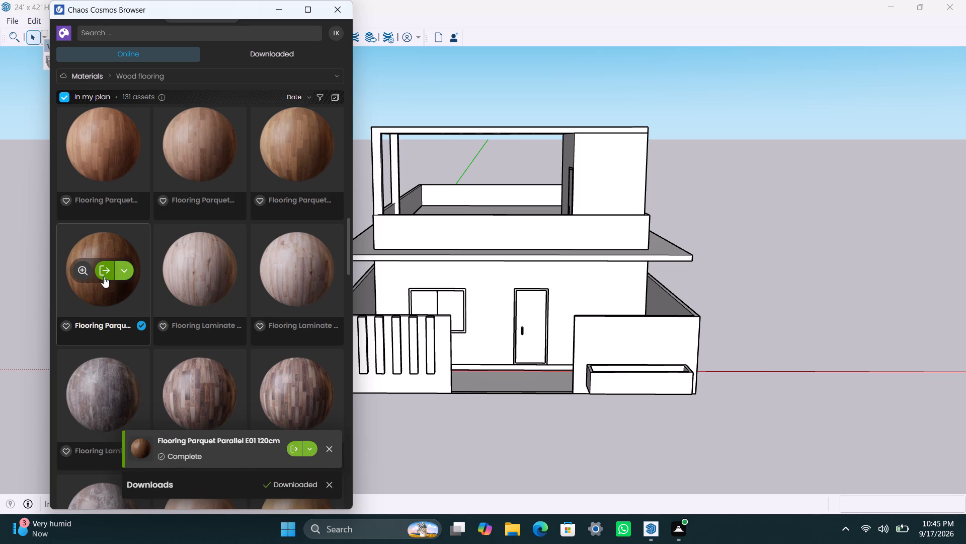
left_click(104, 277)
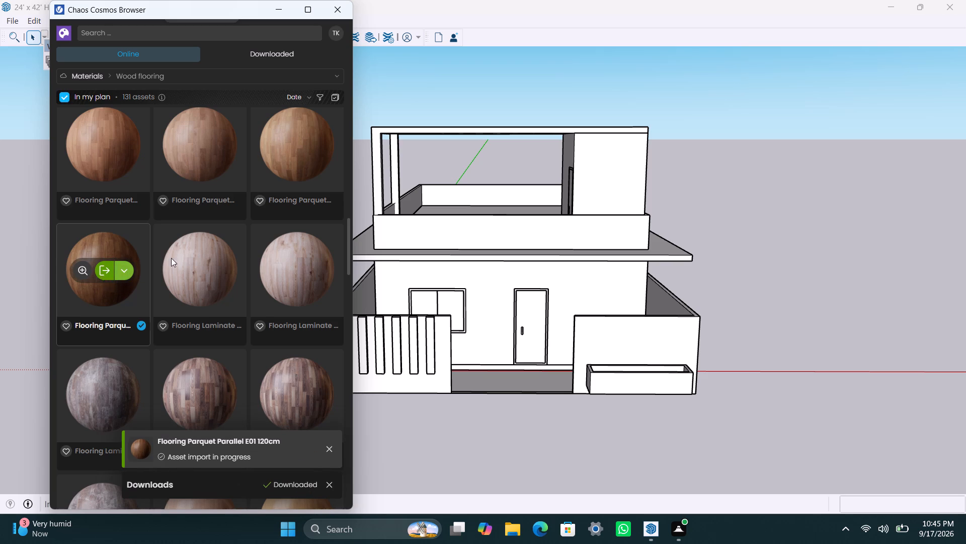
Import the Asphalt A02 100cm material from the ground category into the model and put the asset browser away.
left_click(169, 74)
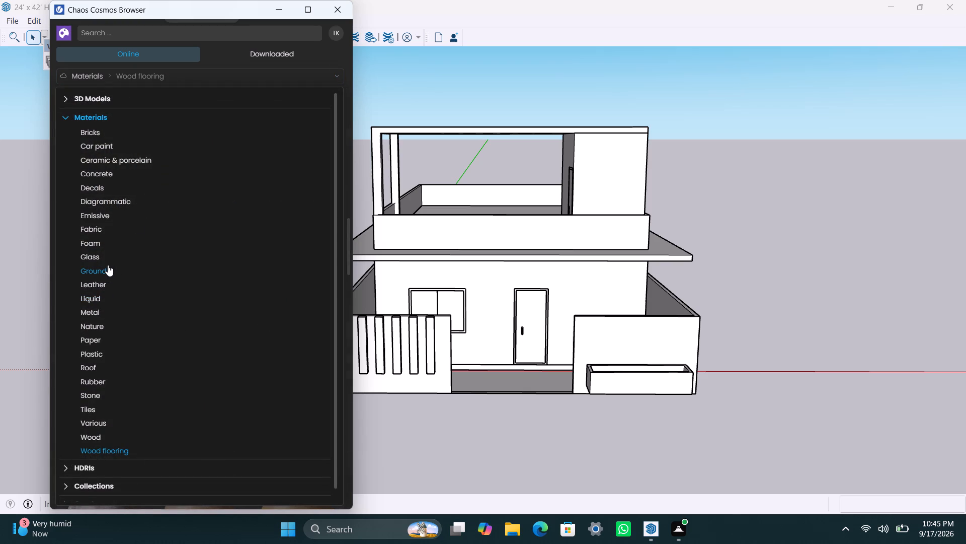
left_click(108, 265)
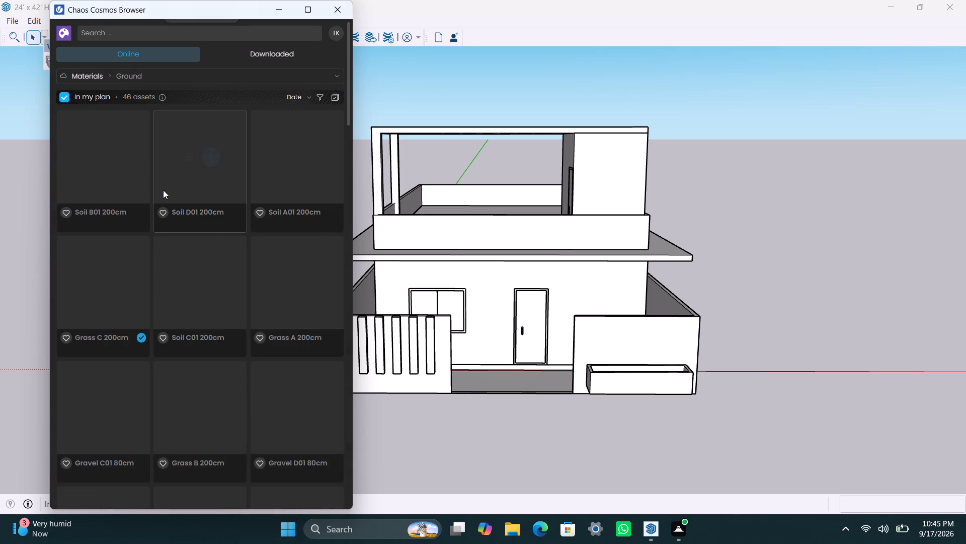
scroll(199, 300, "down", 3)
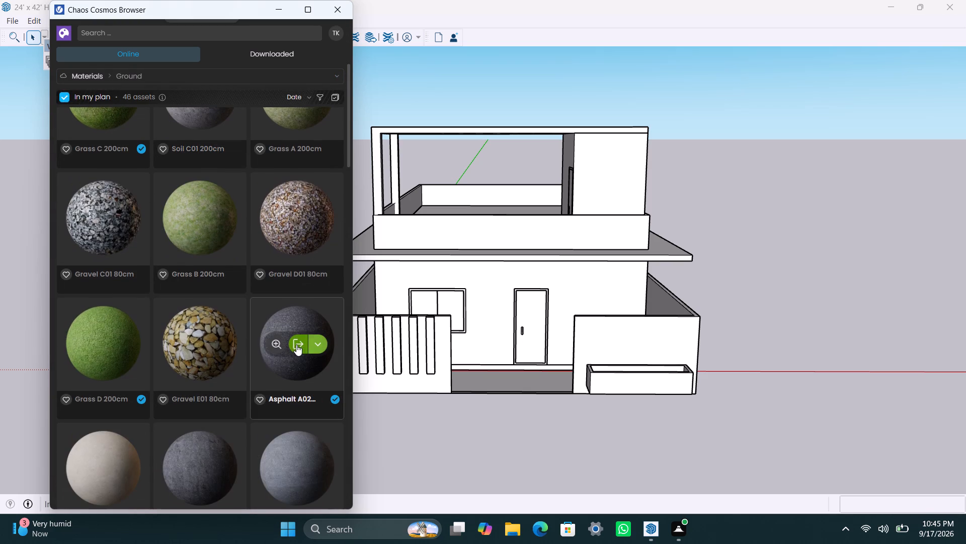
left_click(301, 345)
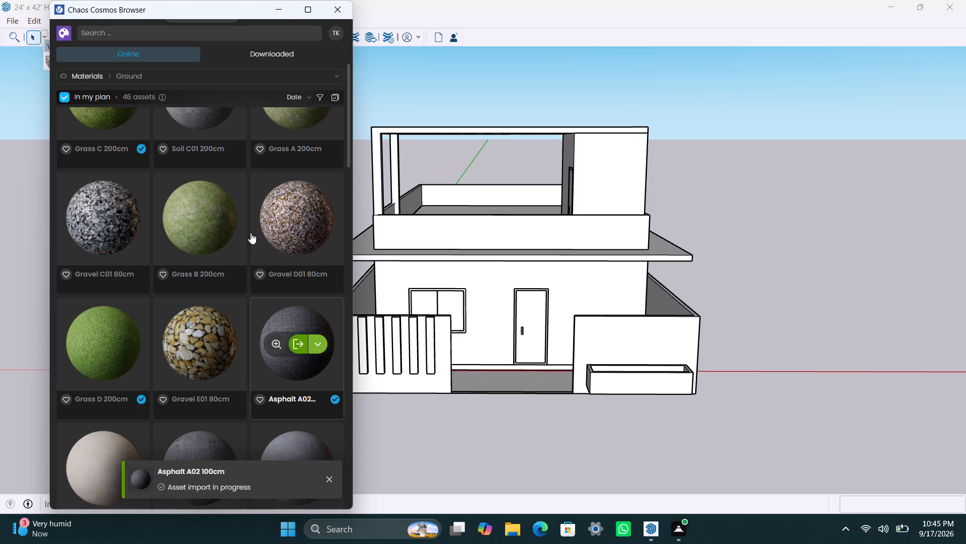
left_click(286, 13)
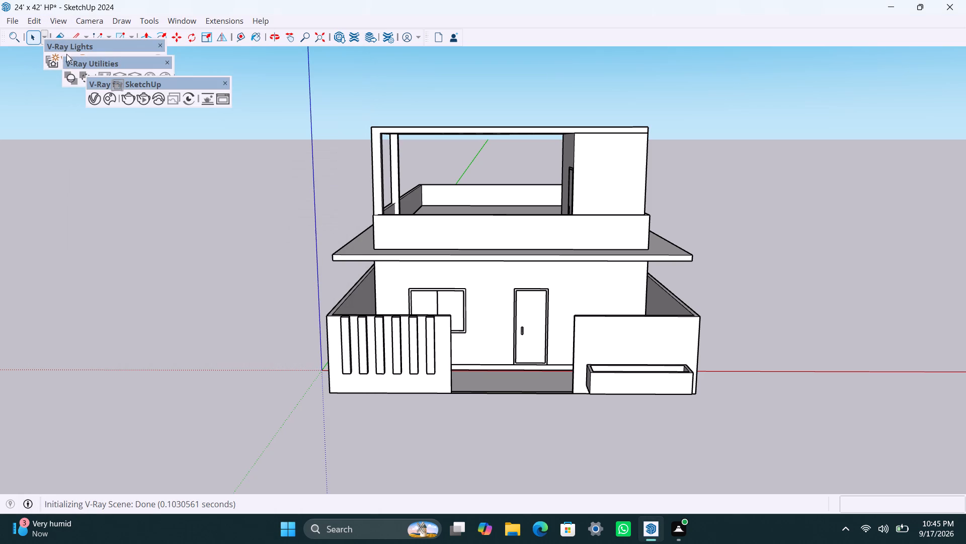
Delete all the Teddy materials, from Teddy_BookCover to Teddy_SkinShadow, from the scene in the V-Ray Asset Editor.
left_click(94, 99)
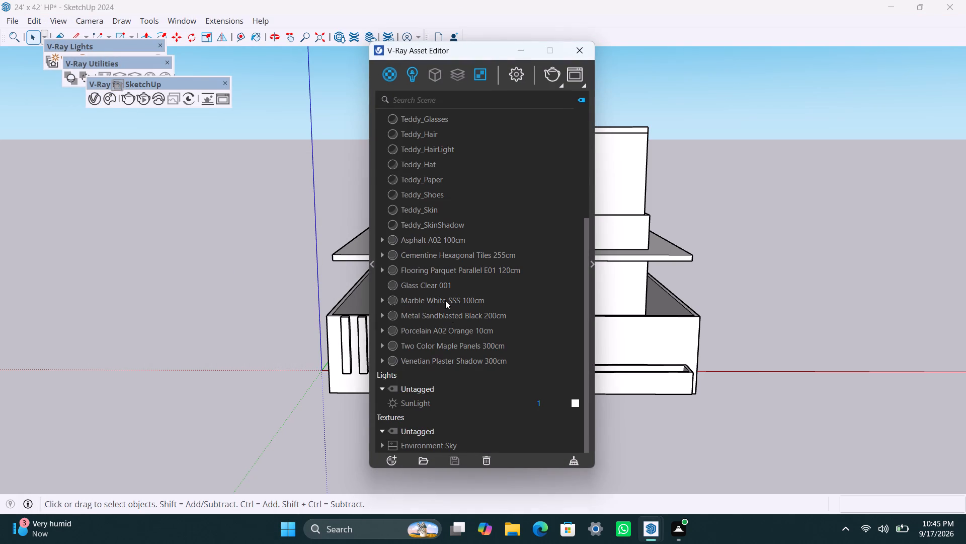
scroll(439, 293, "up", 2)
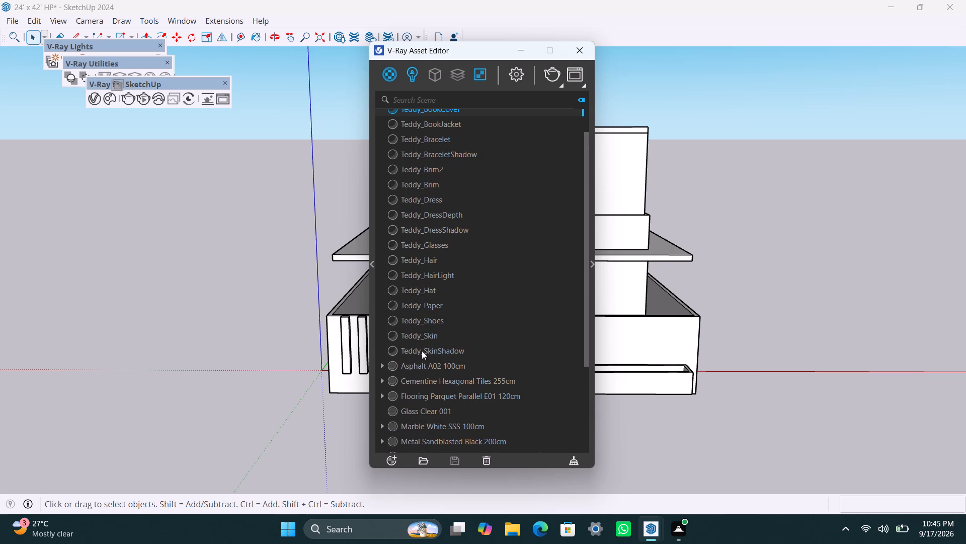
left_click(422, 351)
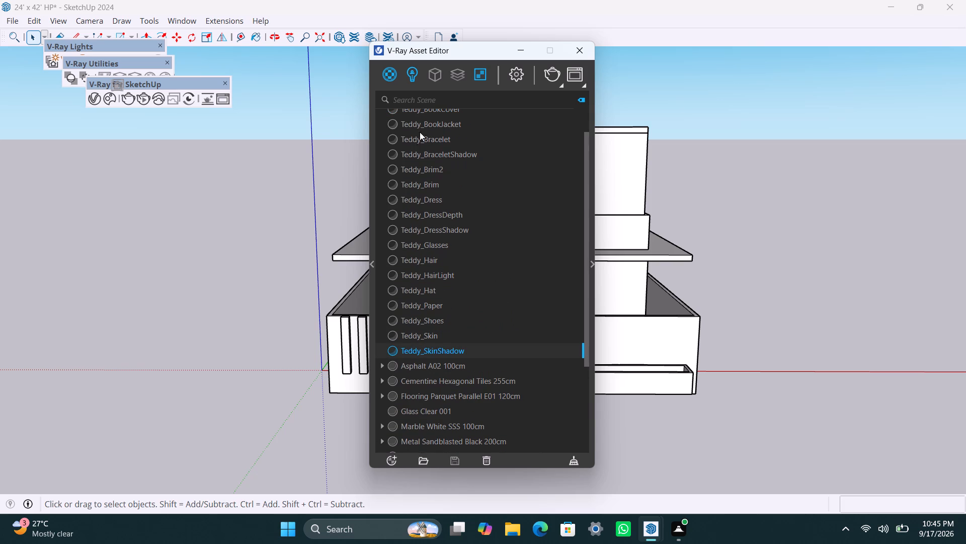
scroll(418, 235, "up", 4)
left_click(443, 139, "shift")
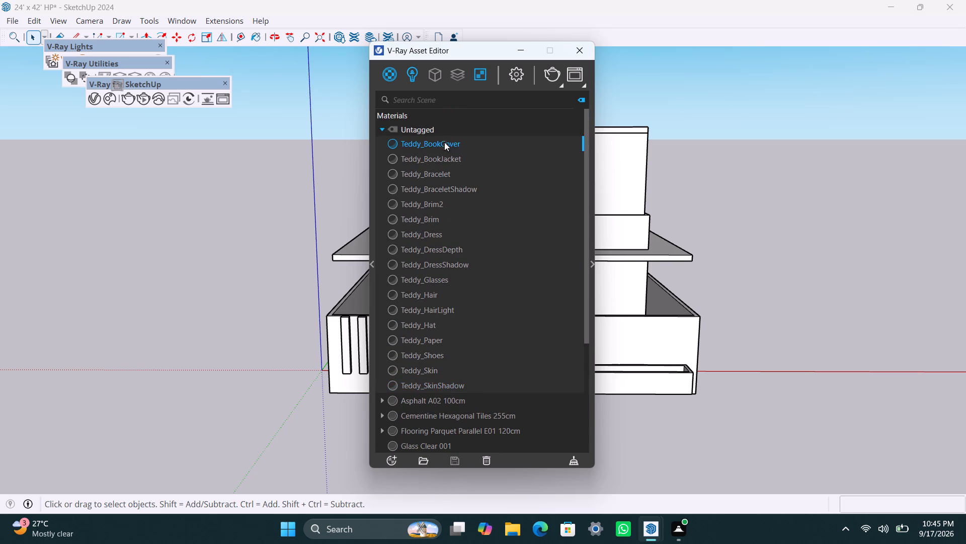
left_click(484, 463)
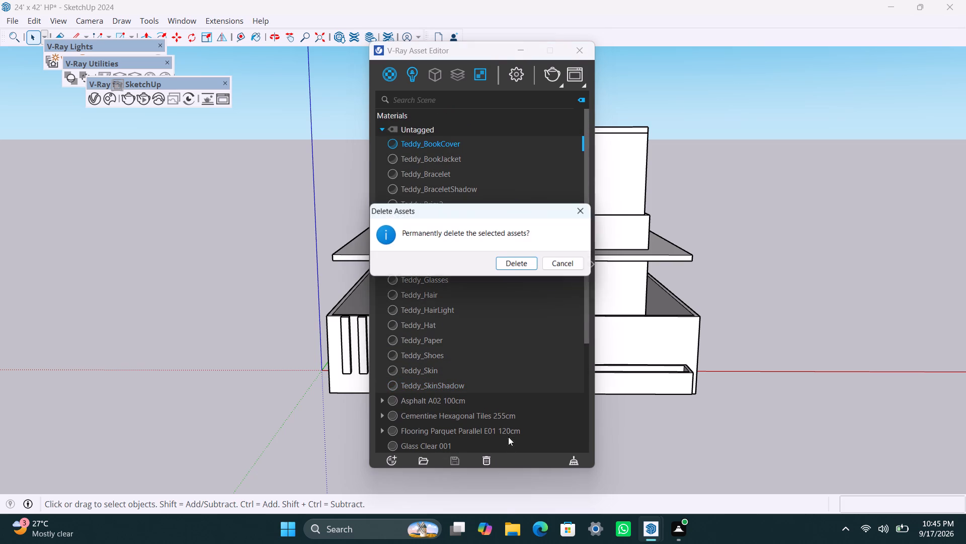
left_click(516, 262)
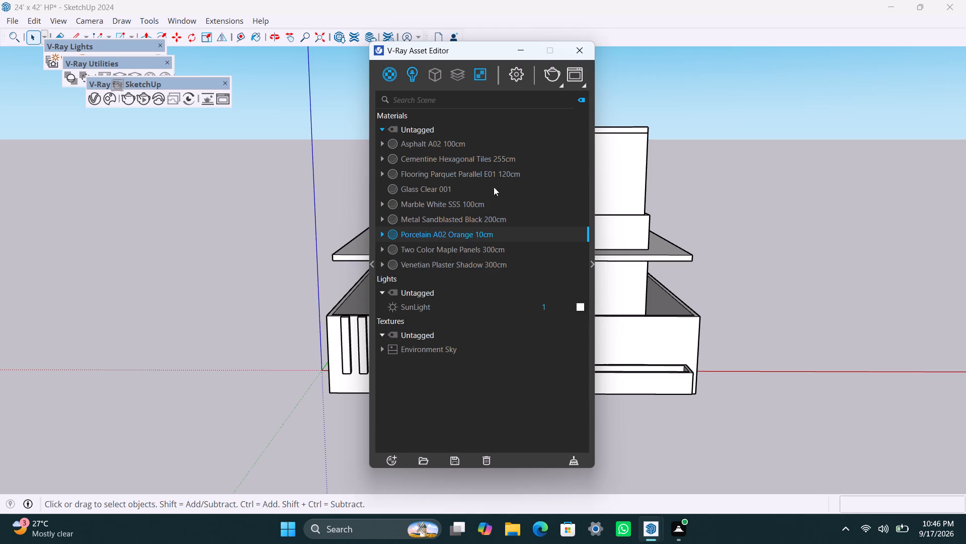
Combine the roof slab structure and the slatted pergola above it into one group.
scroll(318, 346, "down", 3)
middle_click_drag(270, 375, 41, 449)
scroll(188, 404, "up", 2)
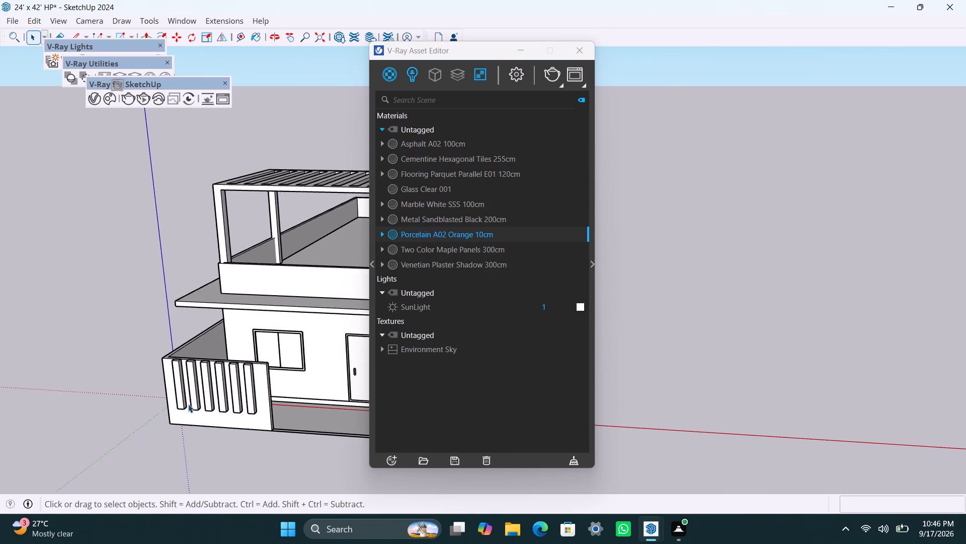
middle_click_drag(175, 409, 53, 404)
scroll(153, 345, "down", 3)
middle_click_drag(161, 349, 0, 358, "shift")
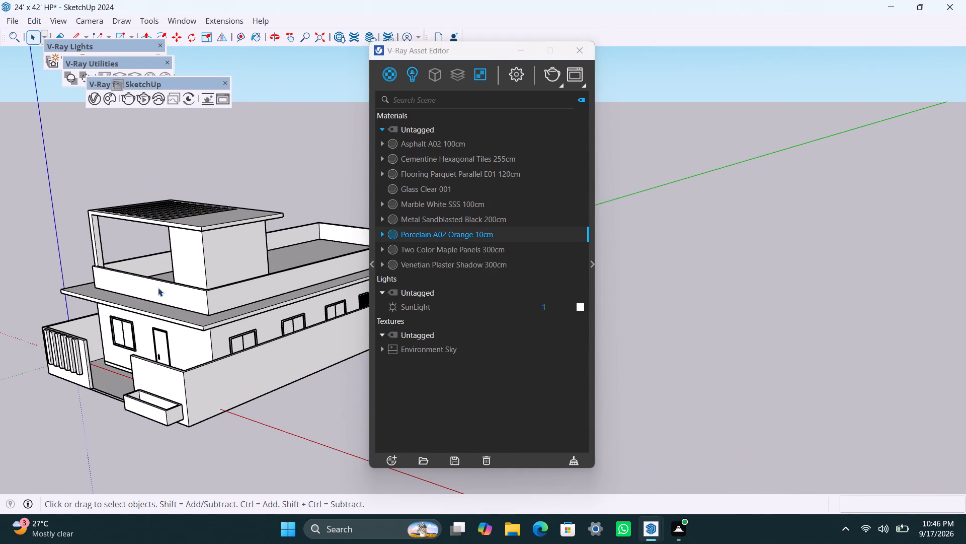
left_click(149, 308)
left_click(163, 209, "shift")
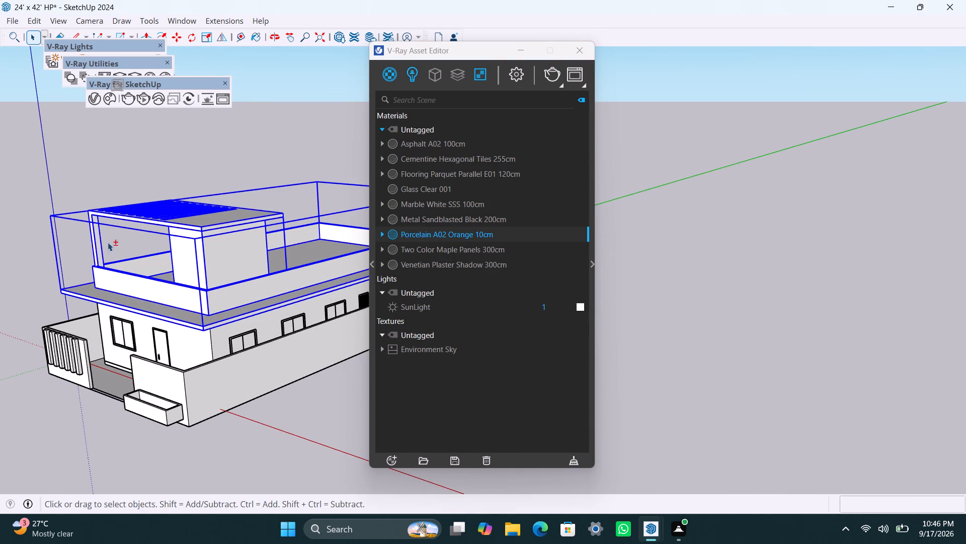
right_click(153, 282)
left_click(228, 140)
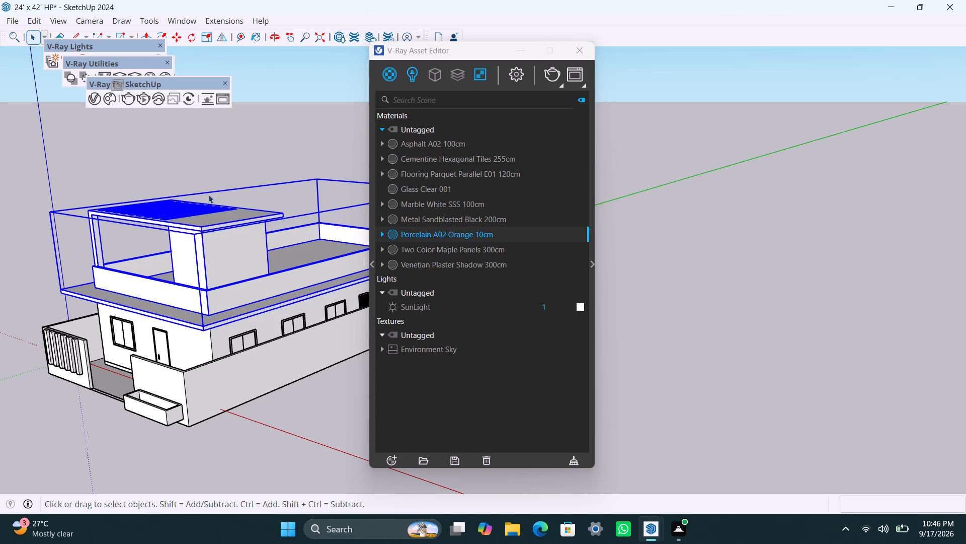
Hide the combined roof and pergola group to expose the ground-floor rooms.
key("m")
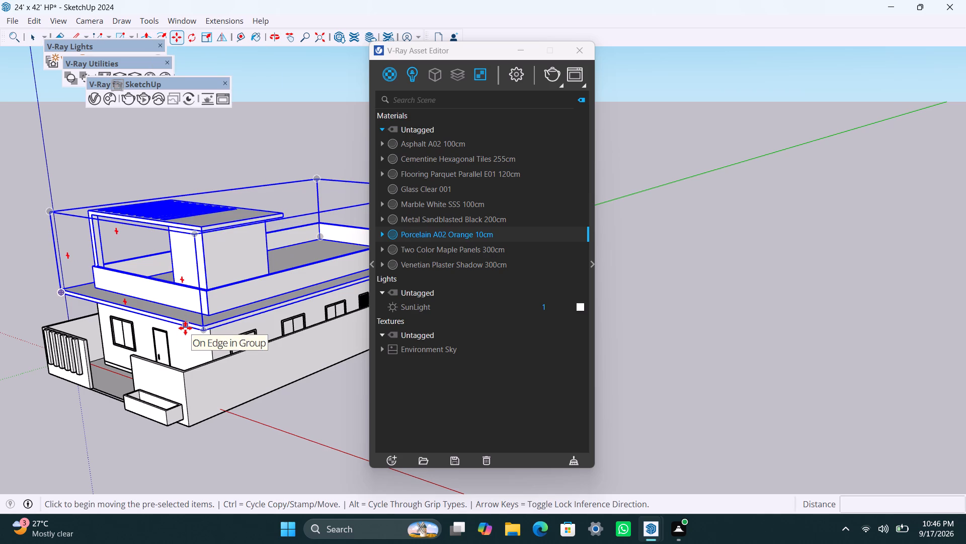
key("space")
right_click(165, 295)
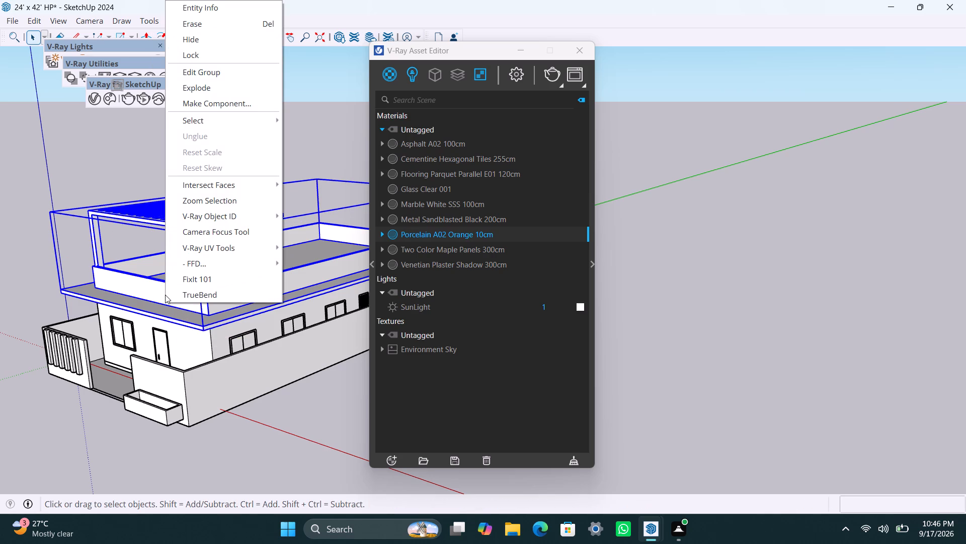
left_click(212, 45)
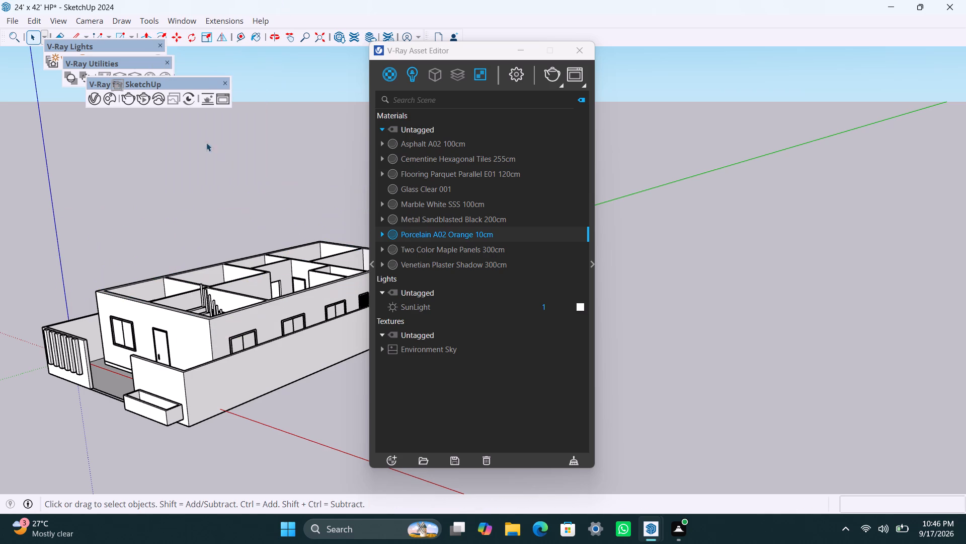
Expand the V-Ray Asset Editor to show the material preview and settings beside the list.
scroll(110, 353, "up", 2)
middle_click_drag(125, 389, 320, 431)
scroll(248, 384, "down", 4)
middle_click_drag(218, 373, 254, 199)
middle_click_drag(246, 220, 256, 493)
scroll(225, 324, "up", 4)
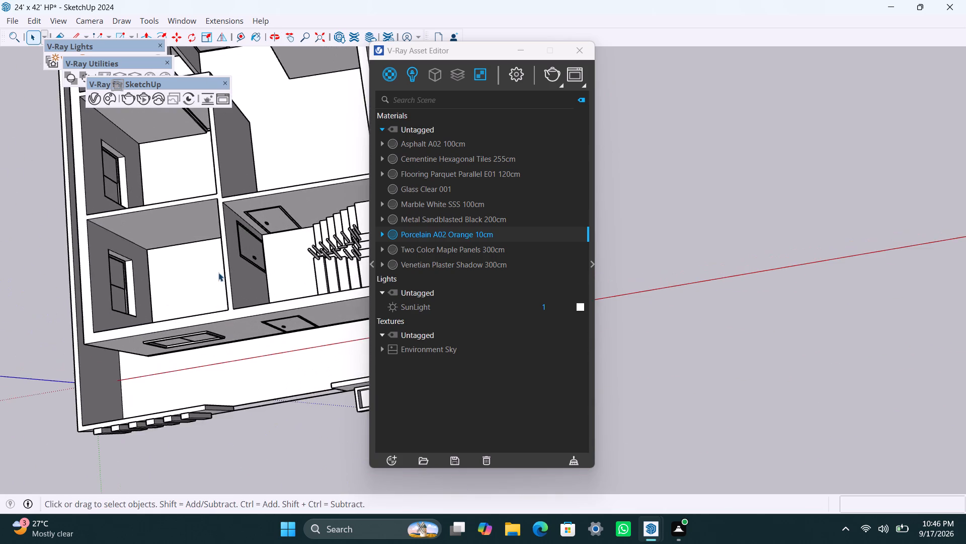
middle_click_drag(219, 278, 329, 389, "shift")
scroll(266, 338, "up", 1)
middle_click_drag(265, 351, 250, 353)
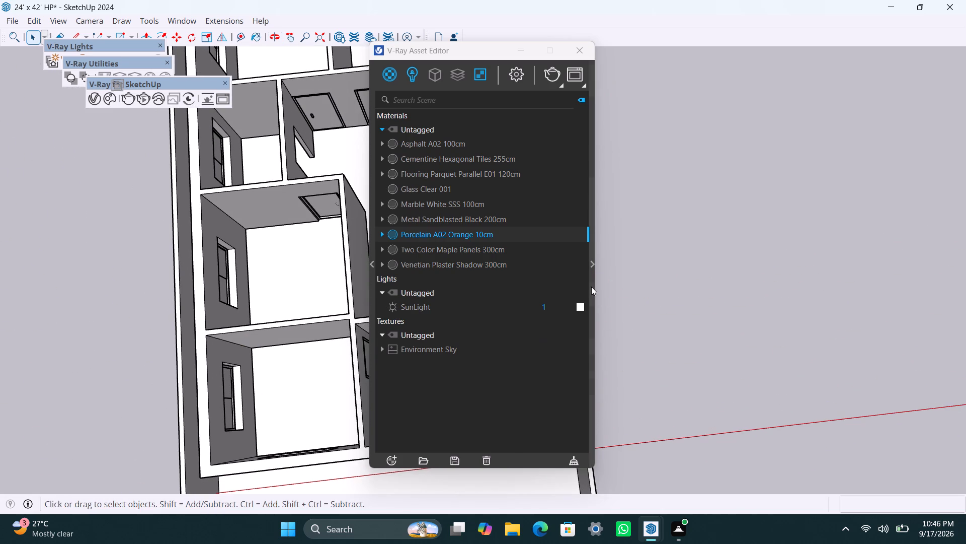
left_click(592, 265)
Apply Venetian Plaster Shadow 300cm to the corner bedroom's end wall, farthest from the stairs, and fit its texture with cubic projection.
scroll(284, 375, "down", 2)
middle_click_drag(224, 372, 146, 423, "shift")
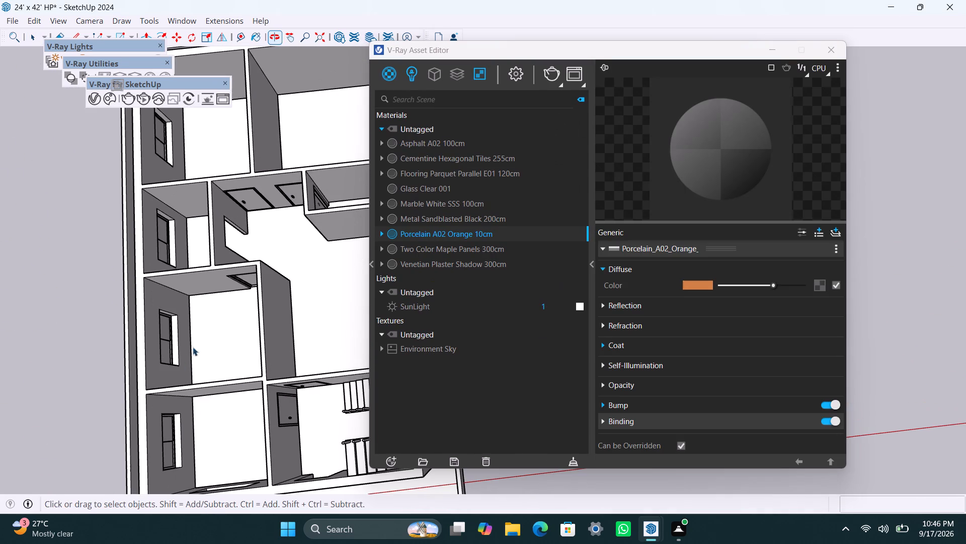
triple_click(221, 65)
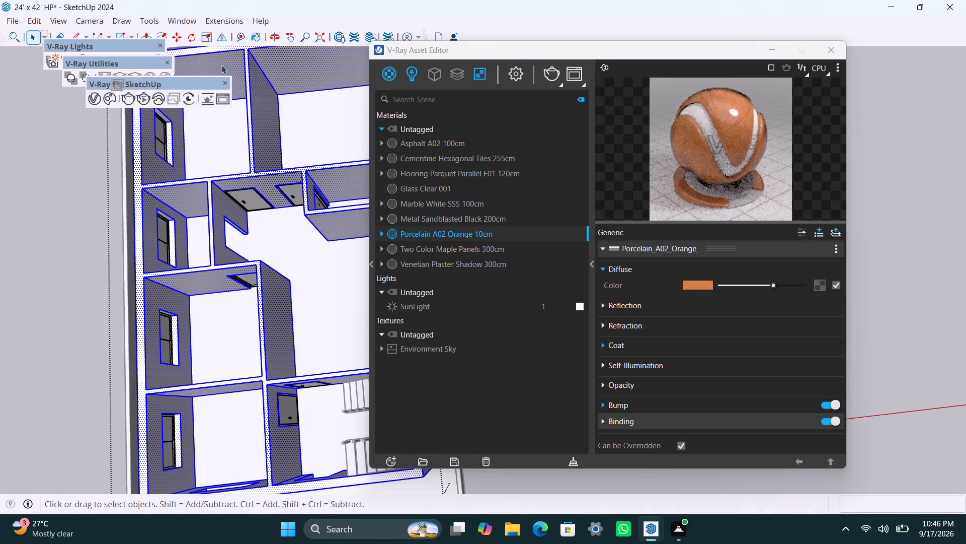
left_click(221, 65)
left_click(225, 64)
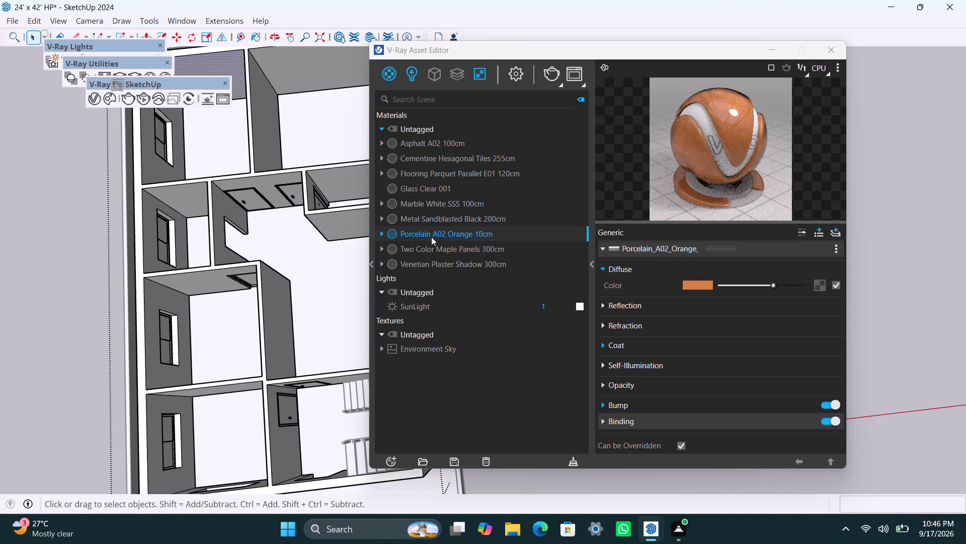
left_click(432, 249)
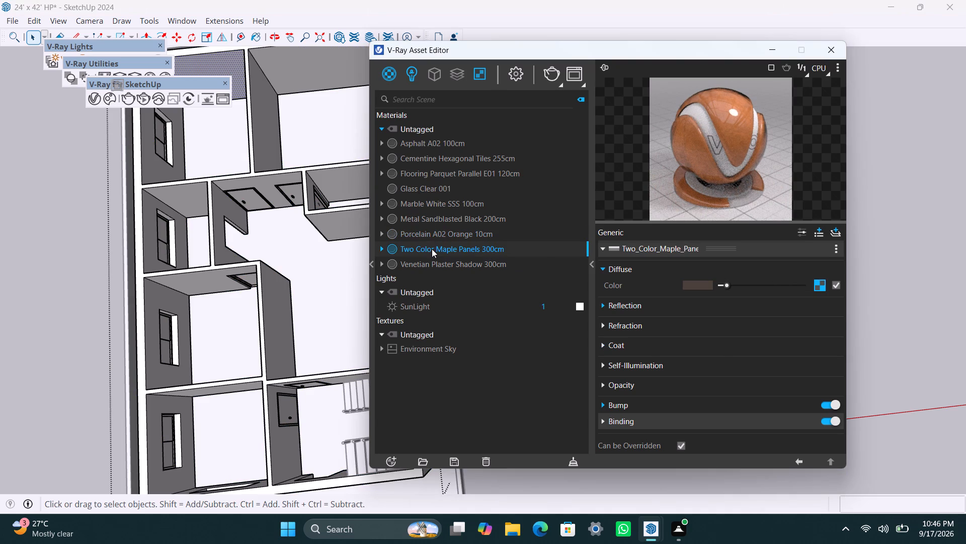
left_click(437, 229)
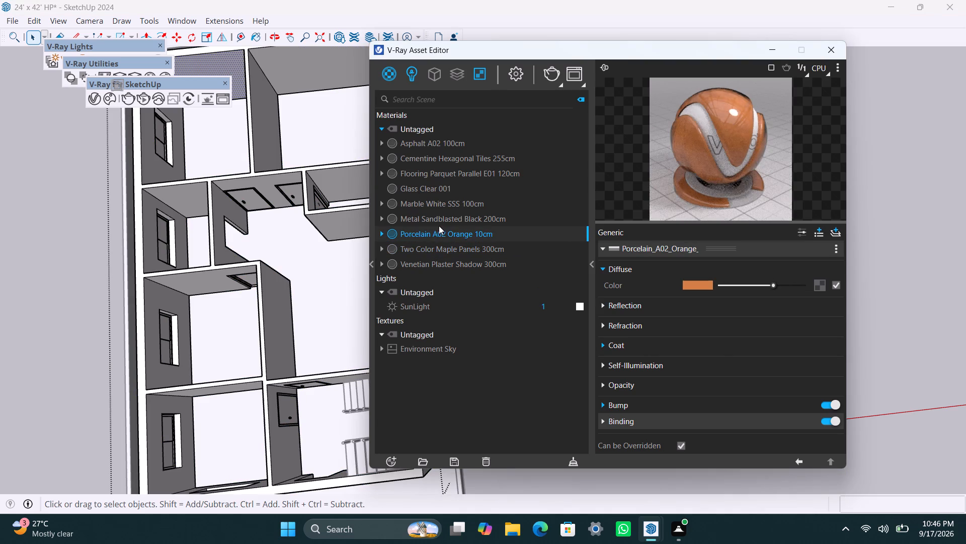
left_click(430, 262)
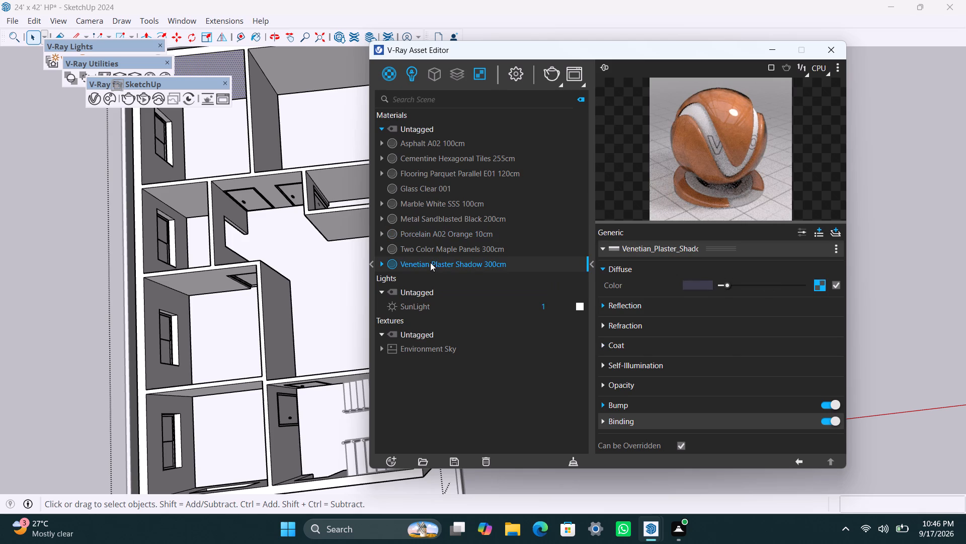
right_click(430, 262)
left_click(444, 293)
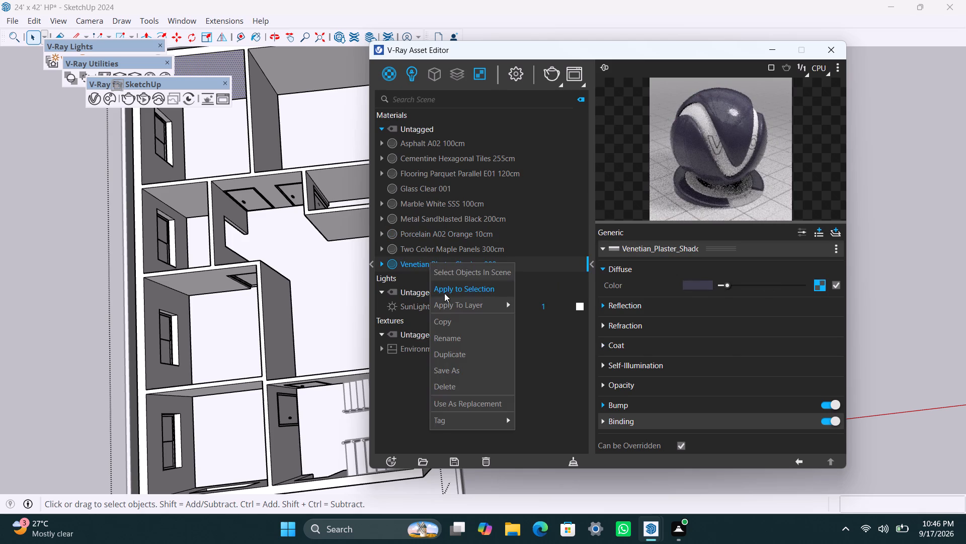
left_click(135, 75)
Apply Venetian Plaster Shadow 300cm to the window wall of the same corner bedroom and fit its texture with cubic projection.
left_click(149, 166)
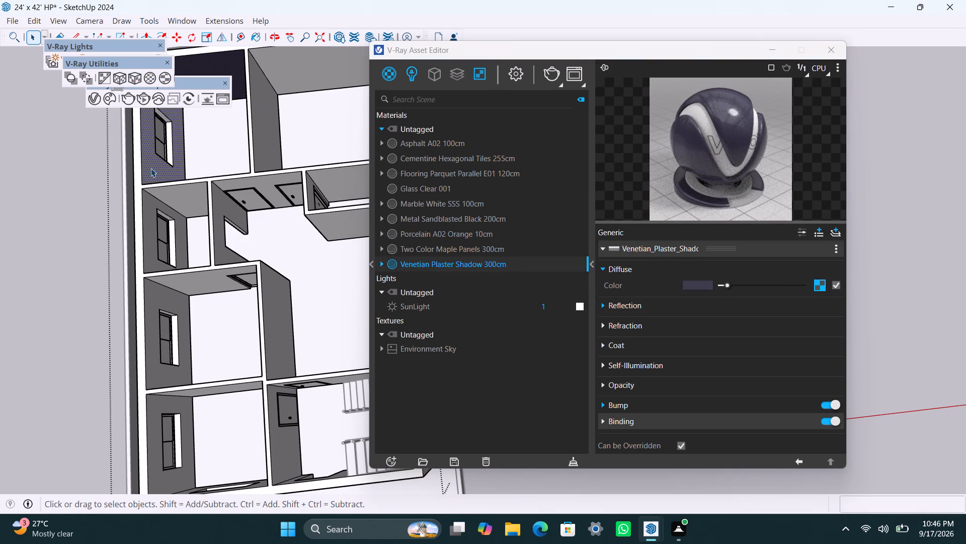
right_click(421, 269)
left_click(444, 295)
left_click_drag(138, 75, 138, 86)
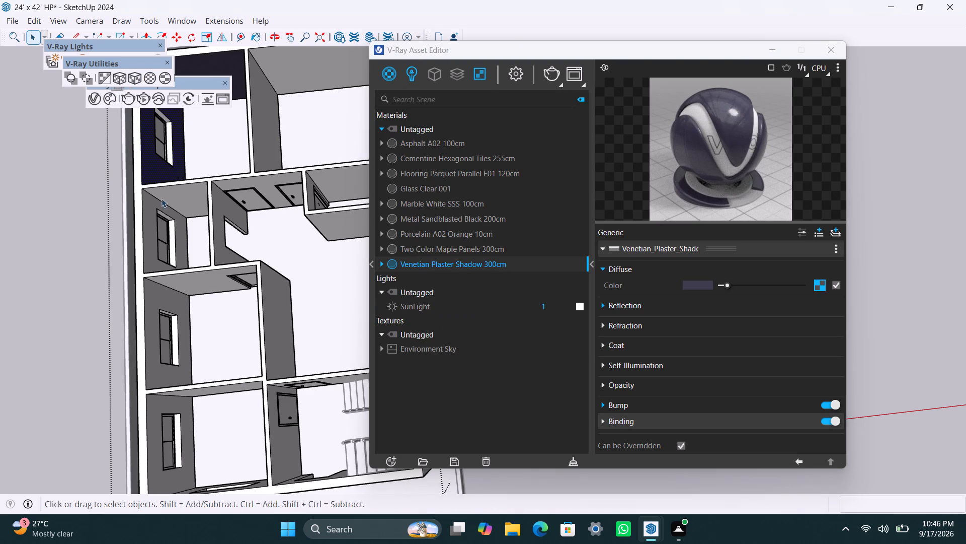
Apply Venetian Plaster Shadow 300cm to the window wall and adjoining partition of the small room next to the corner bedroom.
left_click(193, 203)
left_click(151, 220)
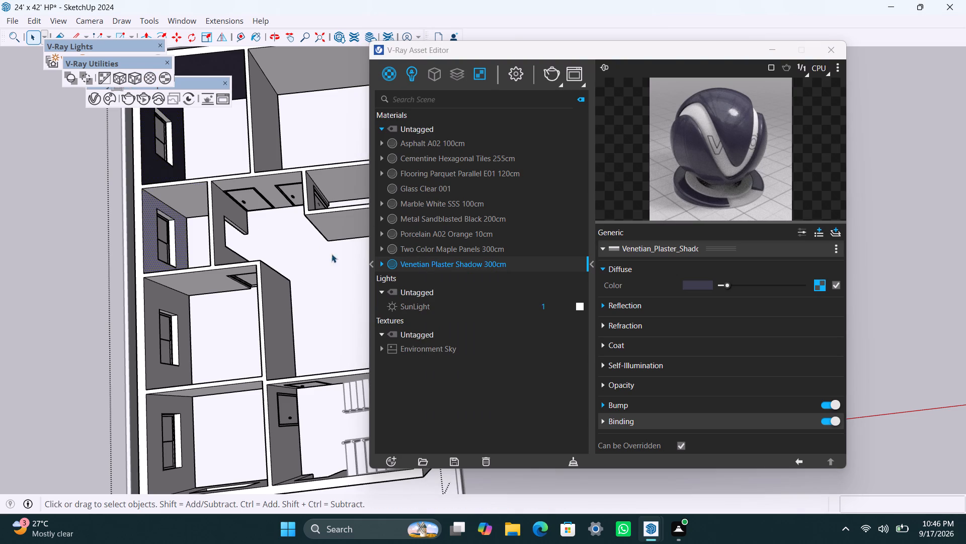
left_click(190, 197, "shift")
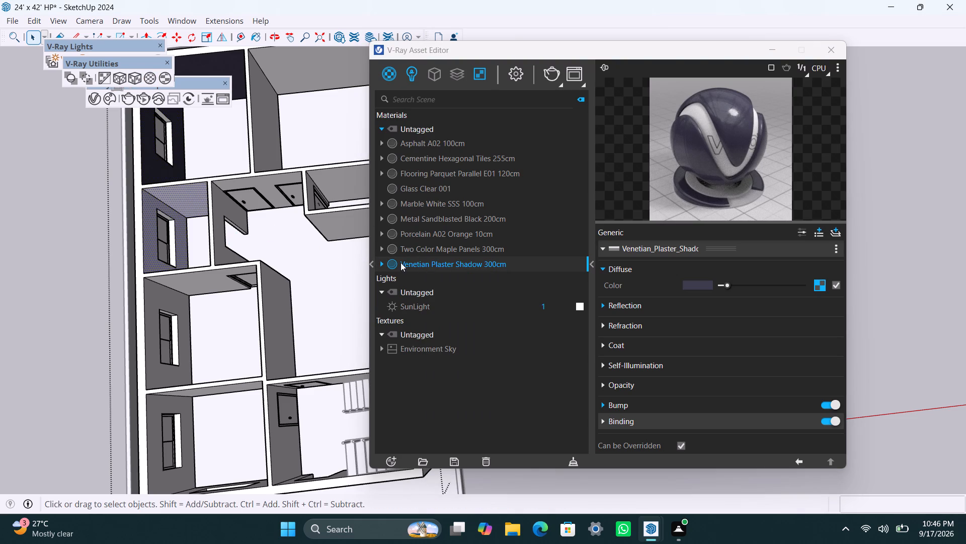
right_click(401, 262, "shift")
right_click(445, 261)
left_click(461, 282)
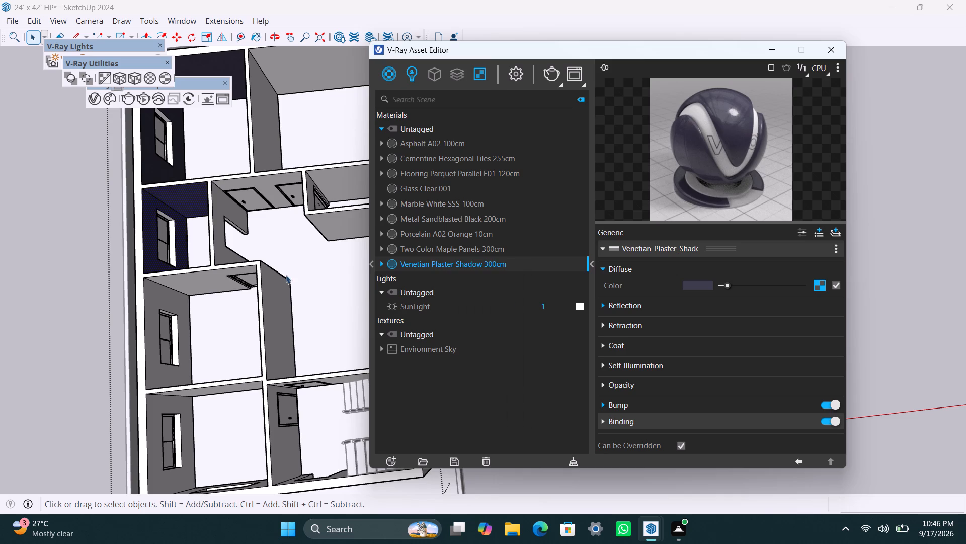
Apply Venetian Plaster Shadow 300cm to the inner side partitions of the corner bedroom and small room, fitting the texture with cubic projection.
scroll(184, 230, "up", 1)
middle_click_drag(183, 252, 329, 213)
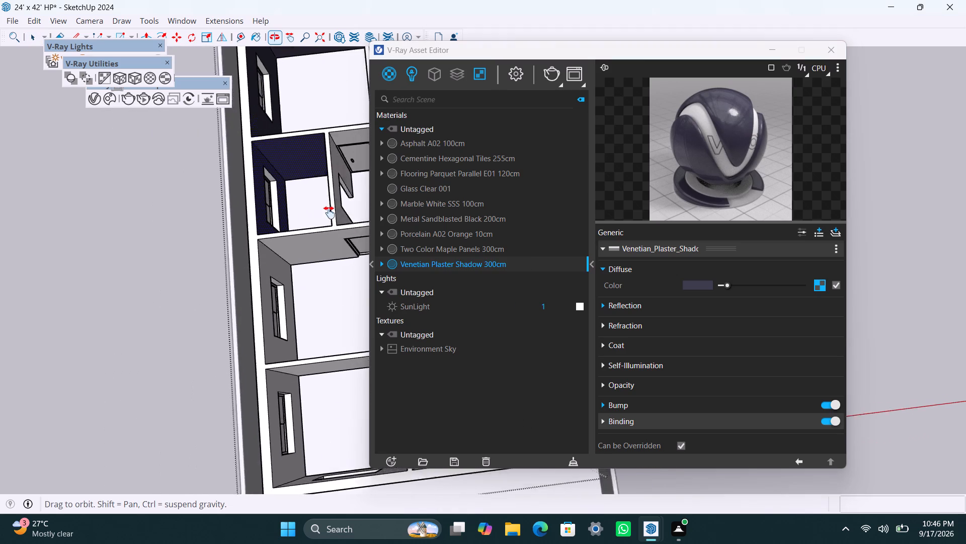
middle_click_drag(329, 213, 191, 331)
scroll(233, 335, "up", 4)
middle_click_drag(229, 337, 492, 141)
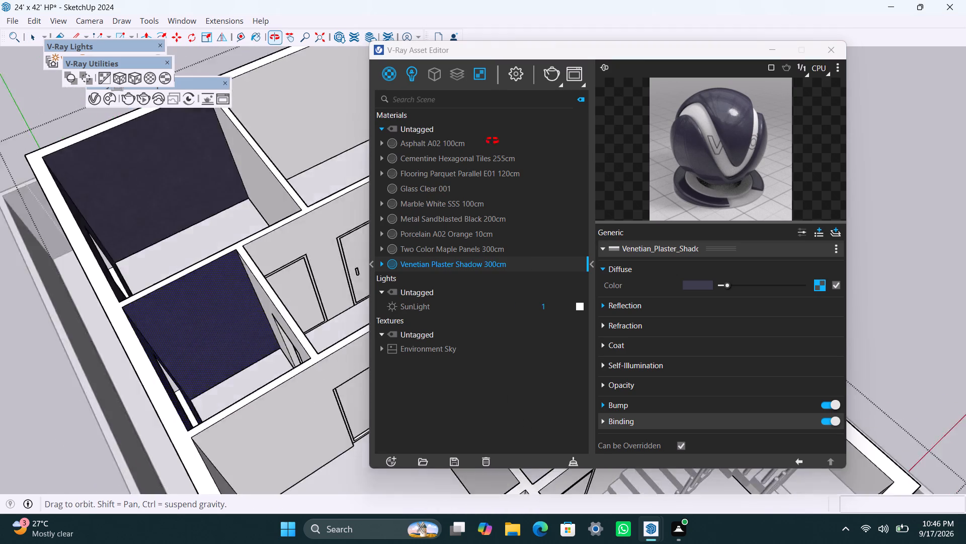
middle_click_drag(492, 141, 529, 118)
left_click(253, 182, "shift")
left_click(362, 243, "shift")
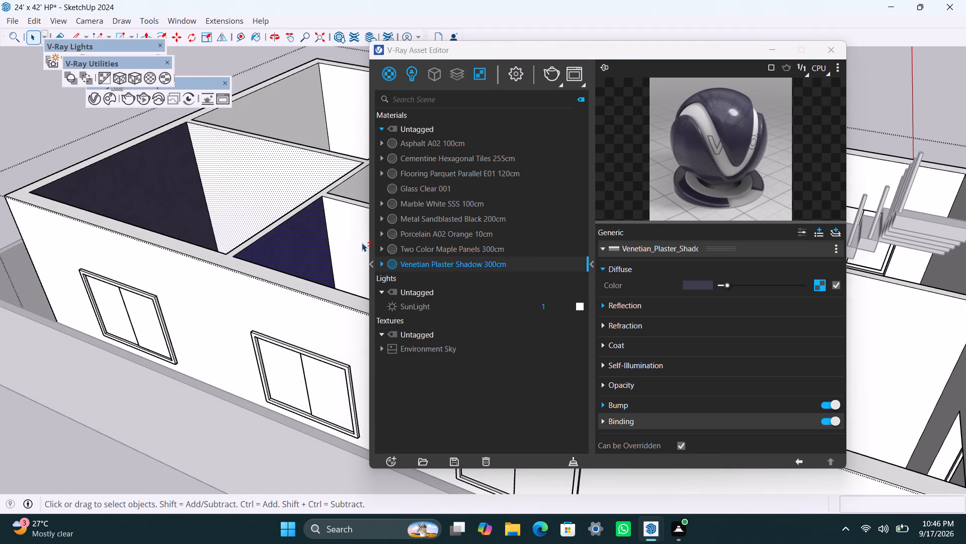
right_click(421, 261)
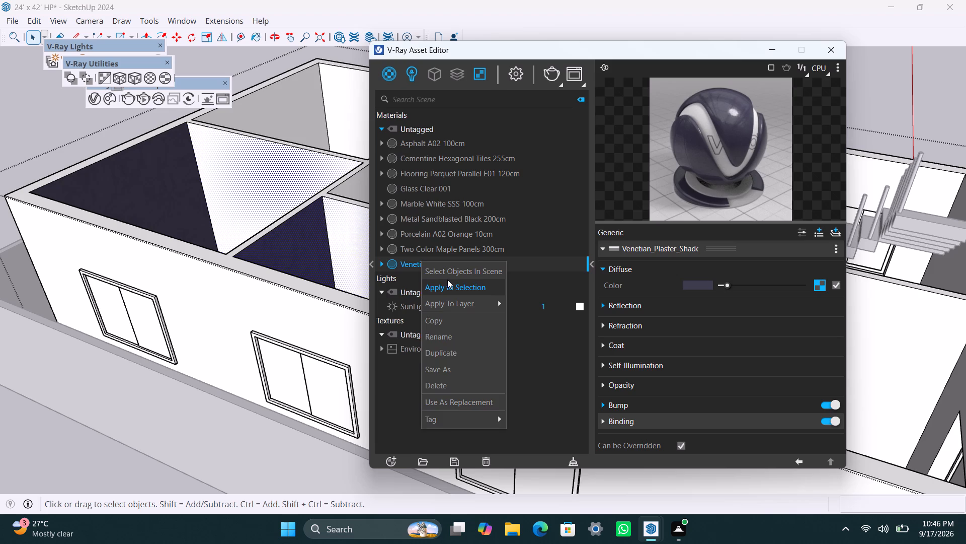
left_click(447, 280)
left_click(133, 78)
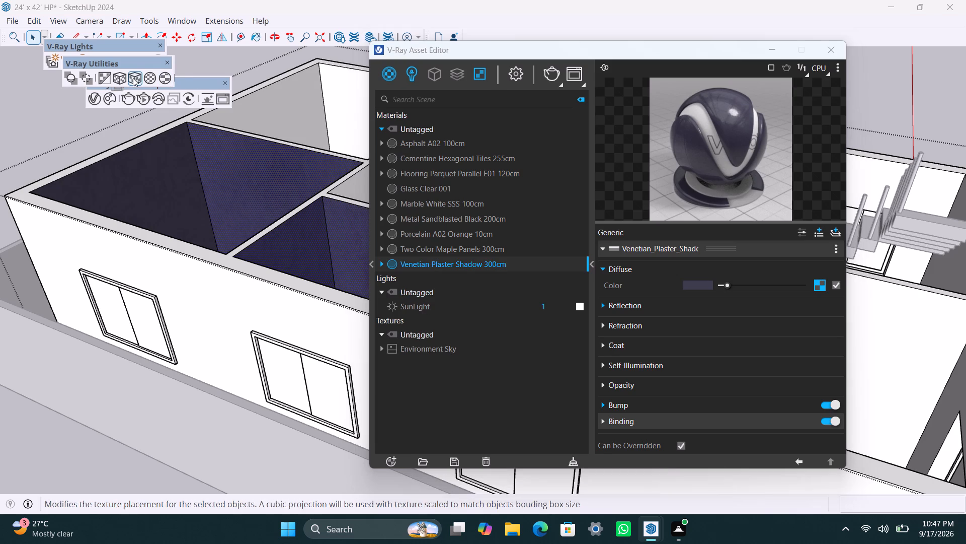
Apply Venetian Plaster Shadow 300cm to the end wall and window wall of the other rear bedroom, with fitted cubic projection.
left_click(289, 106)
left_click(346, 101, "shift")
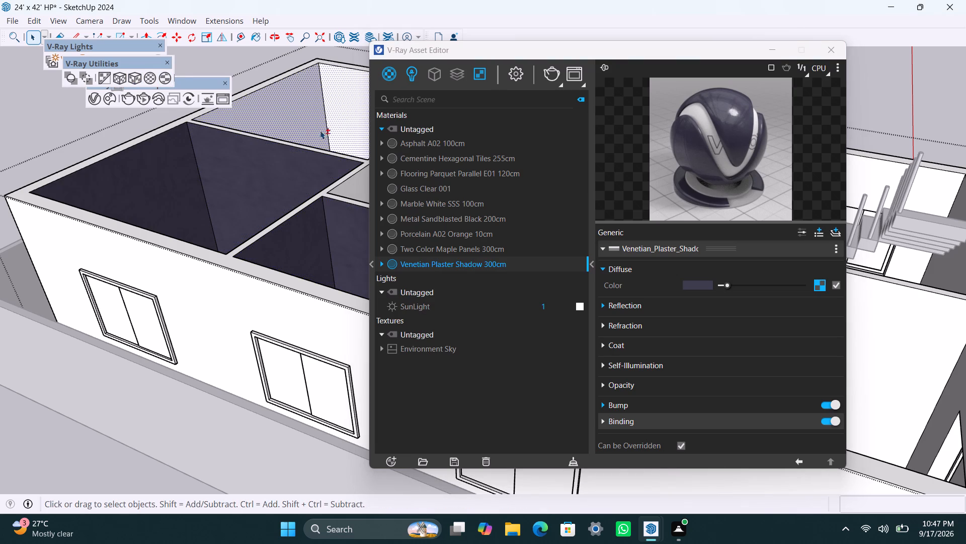
middle_click_drag(319, 135, 127, 290, "shift")
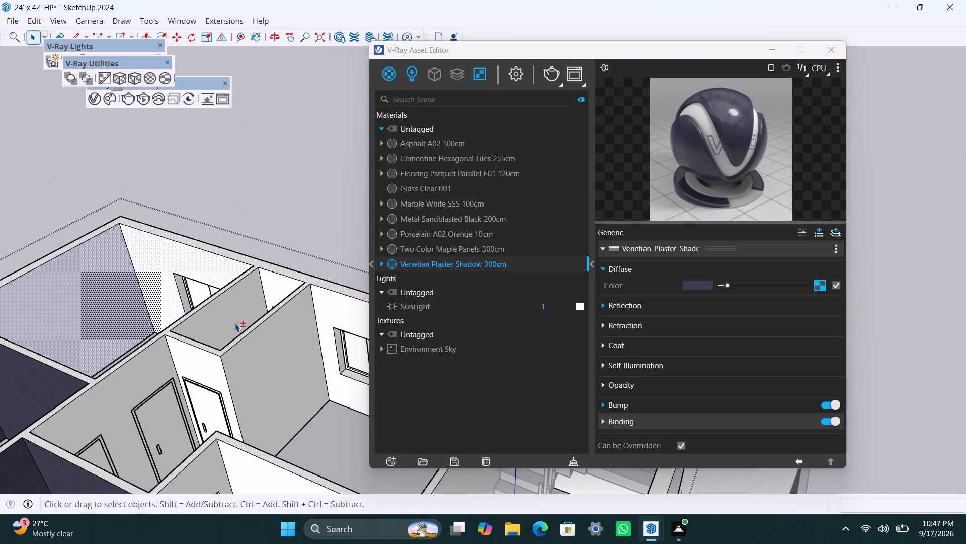
right_click(421, 266, "shift")
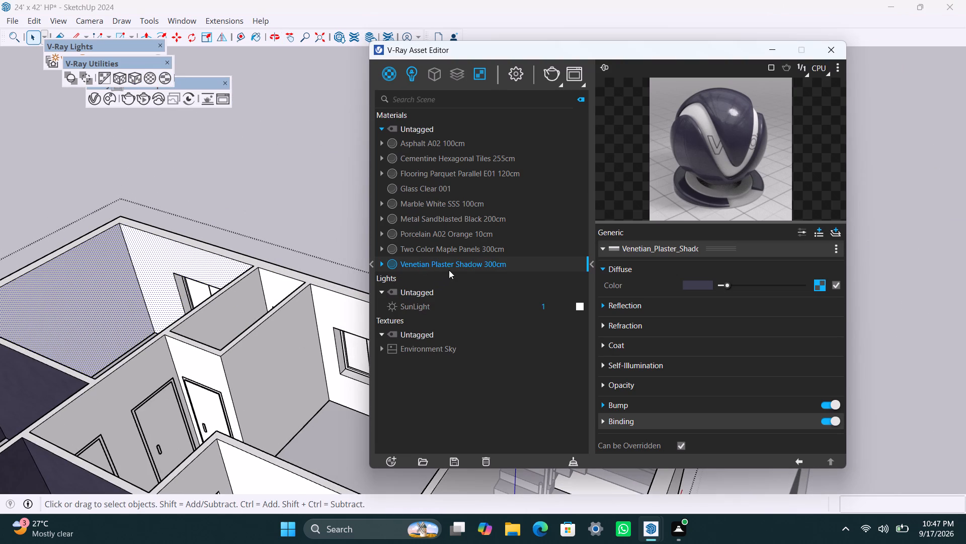
right_click(457, 260)
left_click(464, 285)
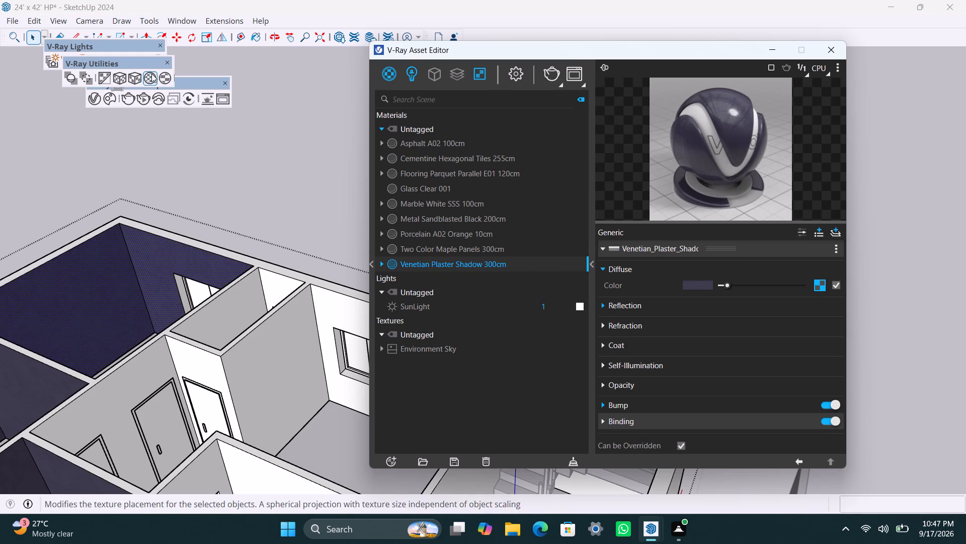
left_click_drag(137, 76, 136, 80)
Apply Venetian Plaster Shadow 300cm to that bedroom's inner partition, the adjacent small vented room's walls and the neighbouring living area walls, with fitted cubic projection.
scroll(177, 230, "down", 4)
scroll(113, 279, "down", 5)
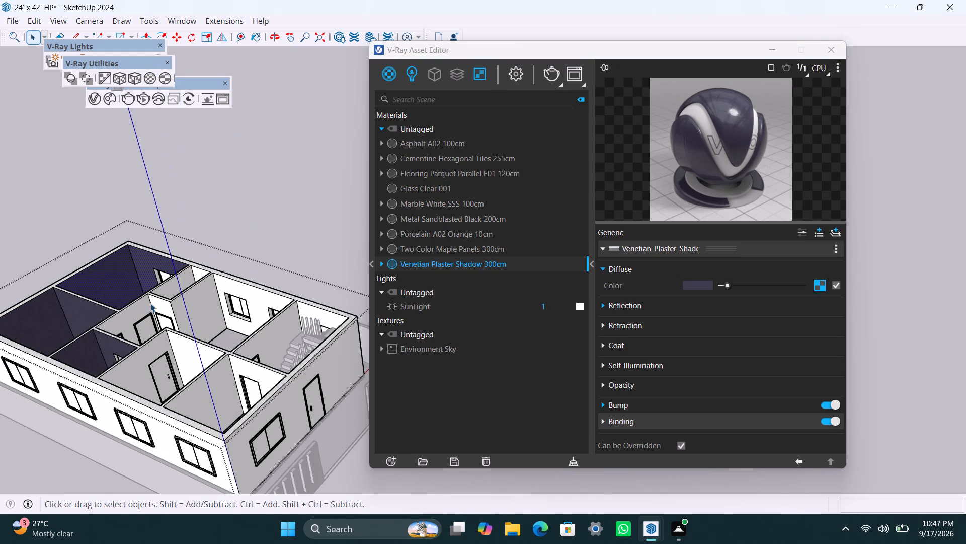
middle_click_drag(162, 303, 164, 508)
scroll(156, 361, "up", 7)
middle_click_drag(86, 404, 230, 324)
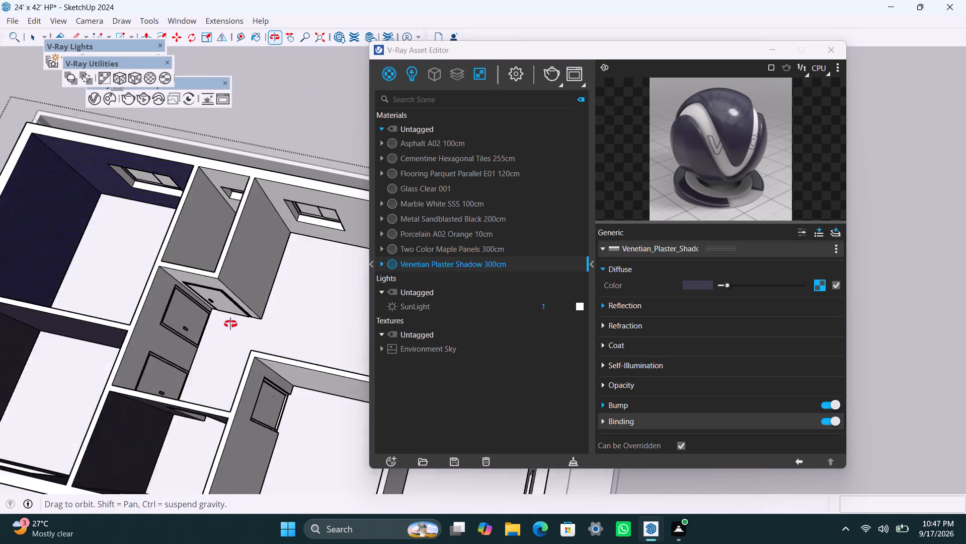
middle_click_drag(230, 324, 285, 264)
scroll(228, 363, "down", 5)
middle_click_drag(220, 391, 259, 210, "shift")
scroll(184, 235, "up", 4)
middle_click_drag(155, 292, 356, 333)
scroll(223, 366, "up", 4)
scroll(168, 278, "up", 3)
scroll(144, 292, "down", 4)
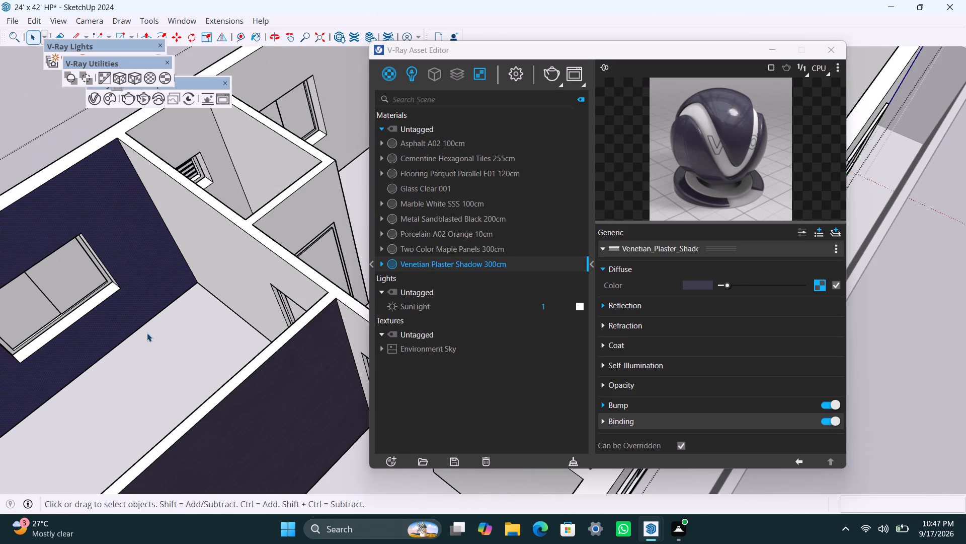
left_click(215, 263, "shift")
left_click(261, 172, "shift")
left_click(211, 143, "shift")
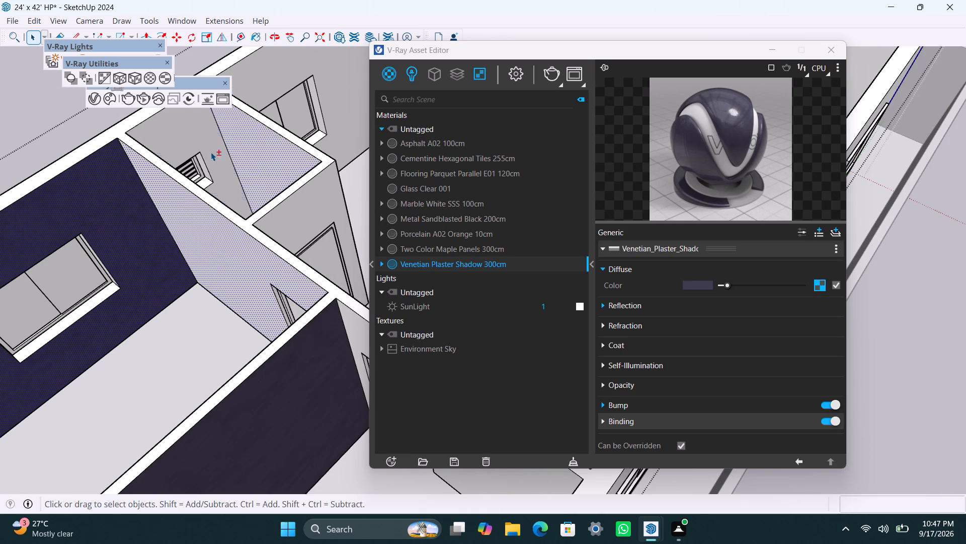
left_click(257, 82, "shift")
left_click(324, 211, "shift")
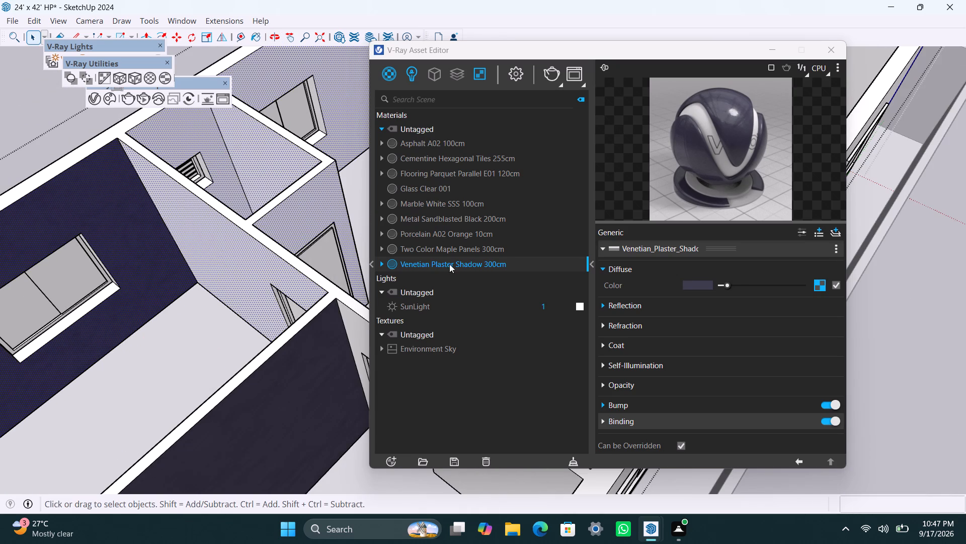
right_click(450, 261, "shift")
right_click(498, 262)
left_click(513, 288)
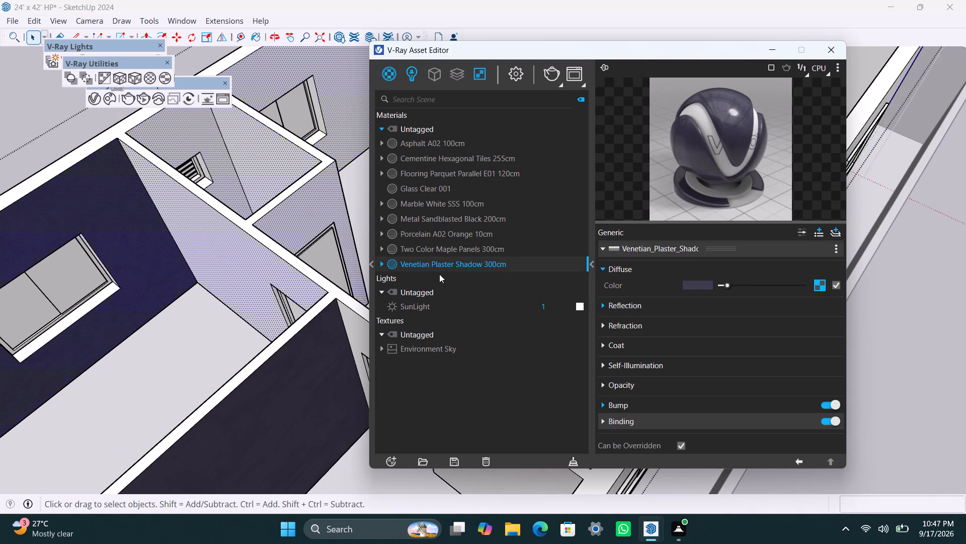
left_click(134, 76)
Apply Venetian Plaster Shadow 300cm to the bare walls and partitions facing this side across the bedrooms, living area and stair room, with fitted cubic projection.
scroll(0, 225, "down", 5)
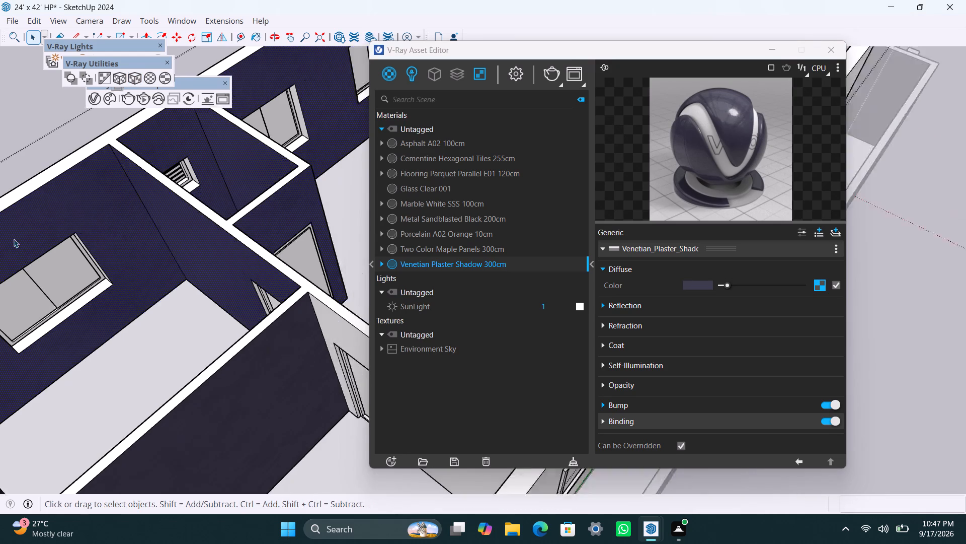
scroll(14, 239, "down", 13)
middle_click_drag(135, 376, 276, 216)
scroll(221, 237, "up", 5)
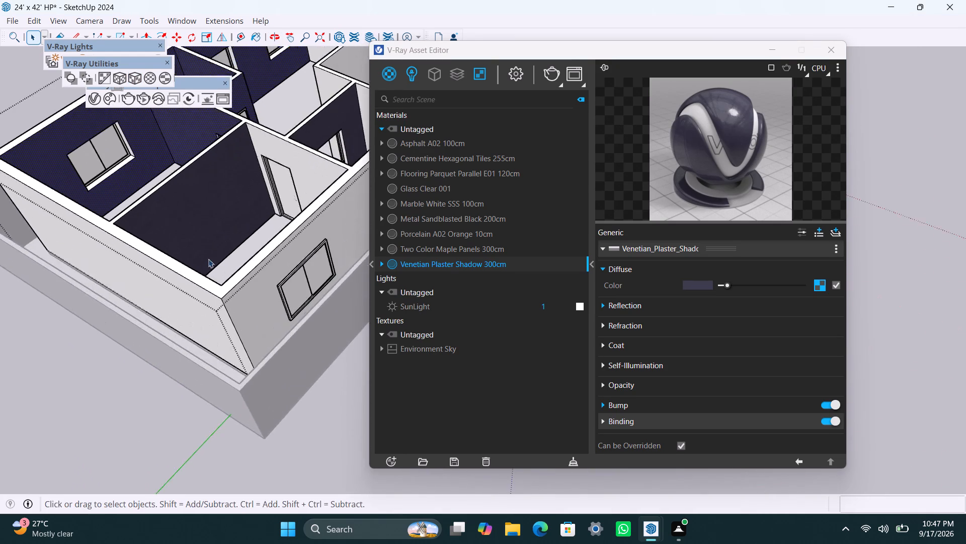
middle_click_drag(220, 271, 400, 270)
scroll(309, 242, "up", 3)
middle_click_drag(258, 248, 162, 245, "shift")
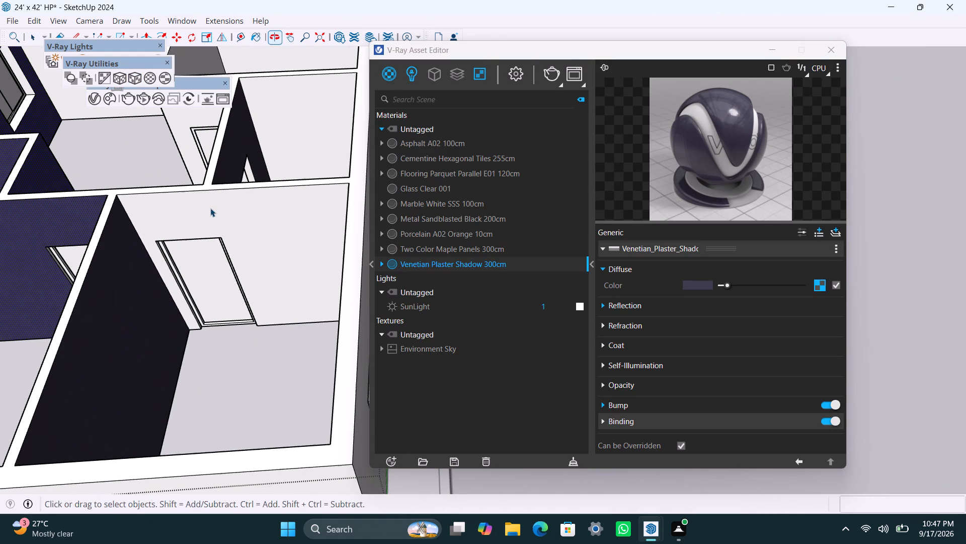
left_click(216, 205)
scroll(226, 270, "down", 9)
middle_click_drag(174, 288, 399, 197)
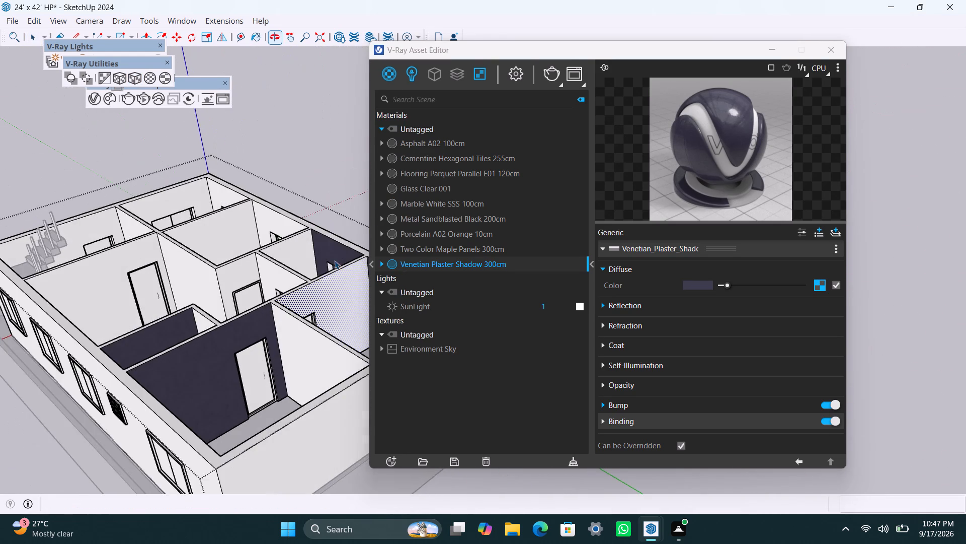
scroll(315, 295, "up", 1)
left_click_drag(296, 235, 294, 242, "shift")
left_click(226, 261, "shift")
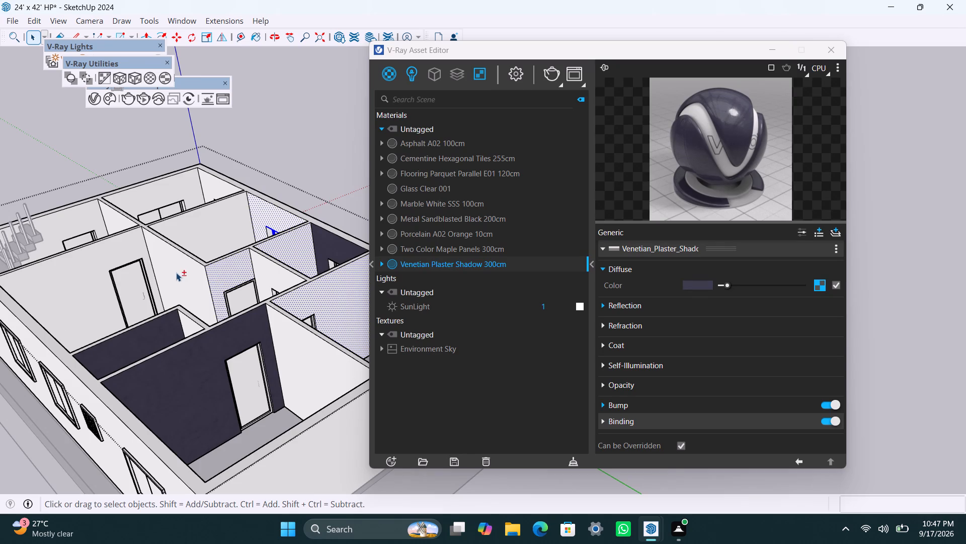
left_click(176, 273, "shift")
left_click(200, 235, "shift")
left_click_drag(313, 144, 314, 154)
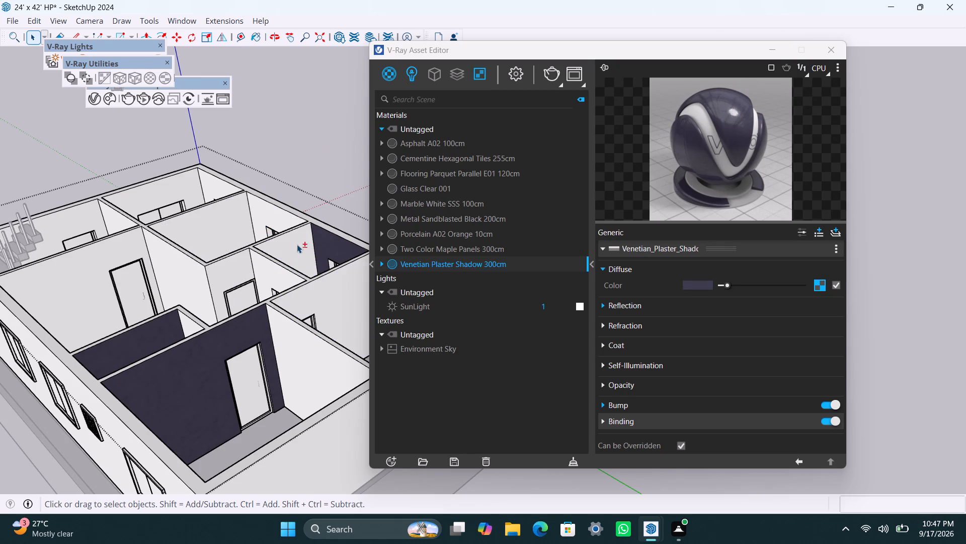
left_click(297, 244, "shift")
left_click_drag(243, 265, 242, 274, "shift")
left_click(276, 346, "shift")
left_click(324, 304, "shift")
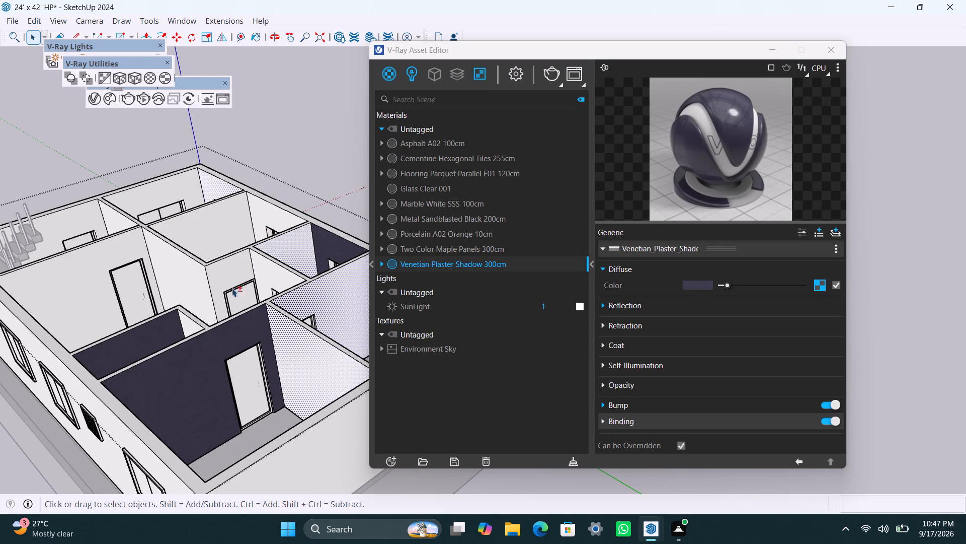
left_click(226, 276, "shift")
left_click(196, 282, "shift")
left_click(214, 225, "shift")
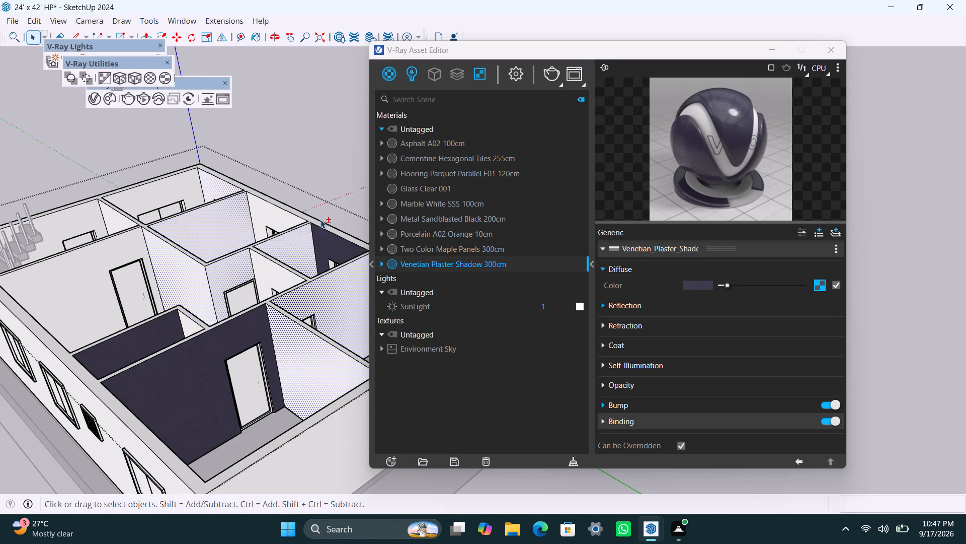
left_click_drag(279, 219, 279, 224, "shift")
left_click(266, 276, "shift")
left_click(189, 191, "shift")
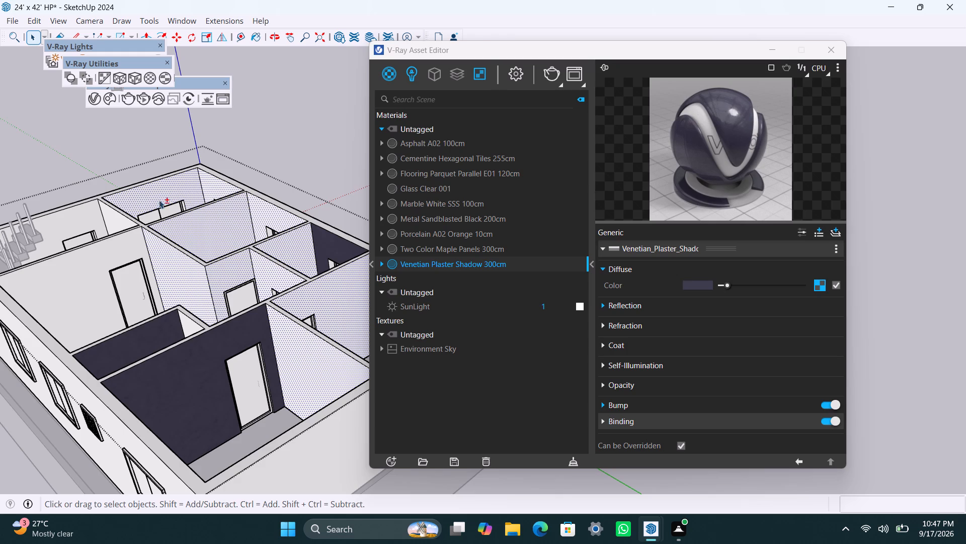
left_click(91, 218, "shift")
left_click(113, 221, "shift")
left_click(87, 270, "shift")
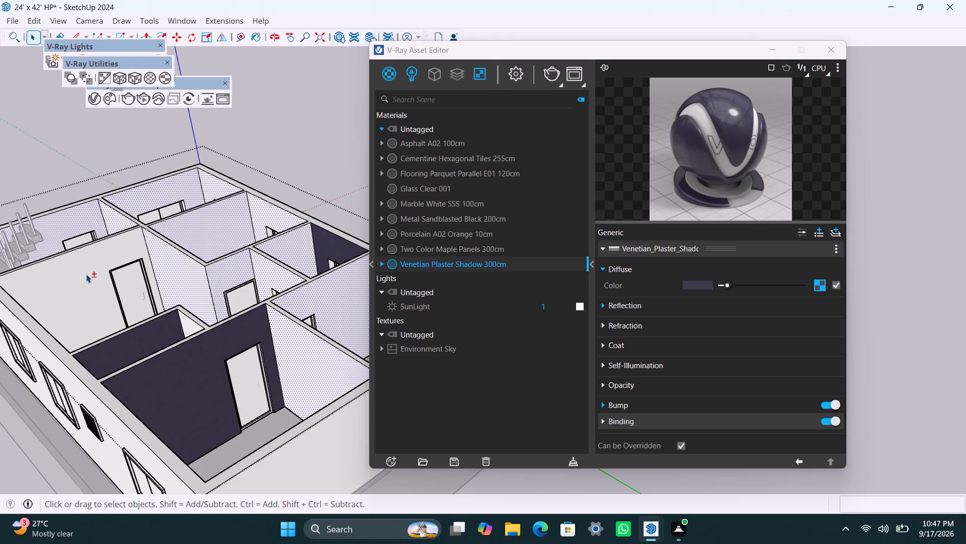
right_click(429, 263, "shift")
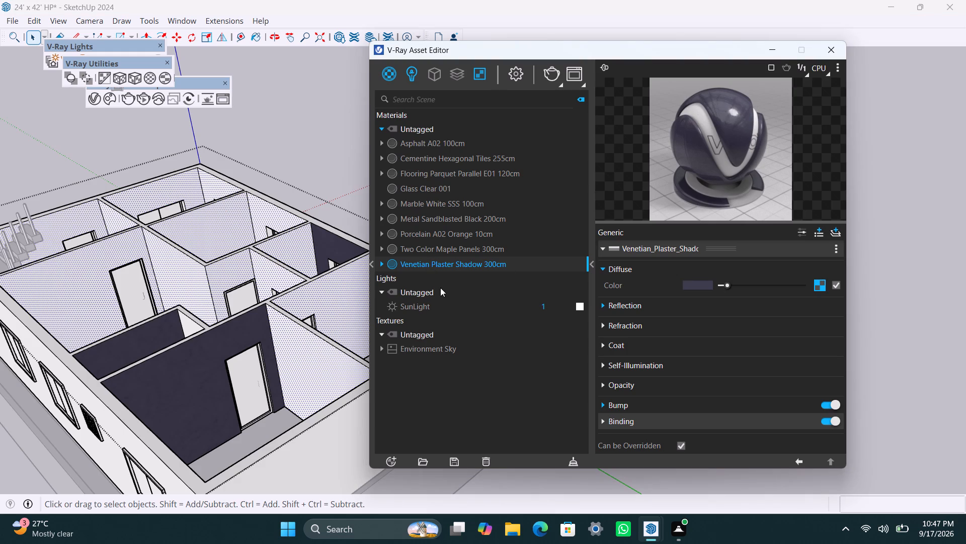
right_click(446, 260, "shift")
right_click(449, 261)
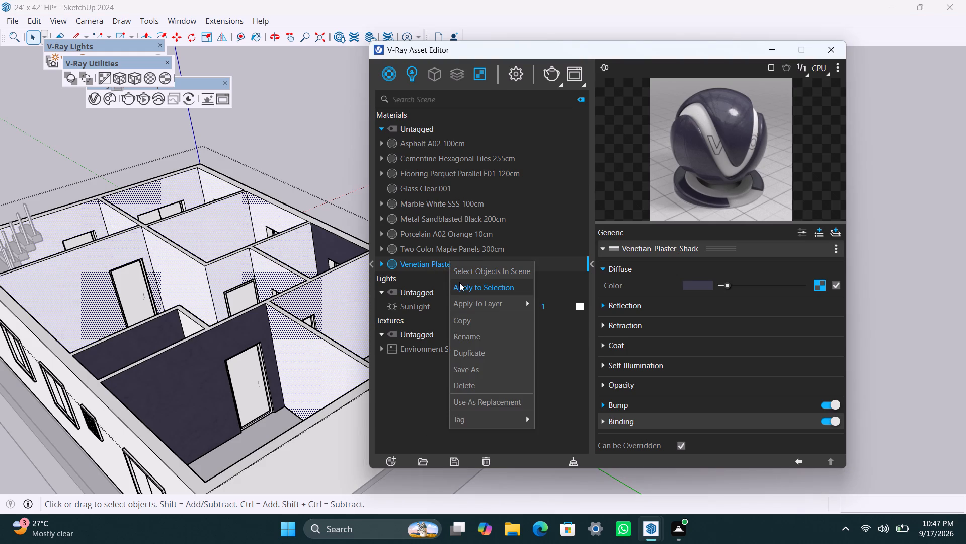
left_click(460, 281)
left_click(133, 80)
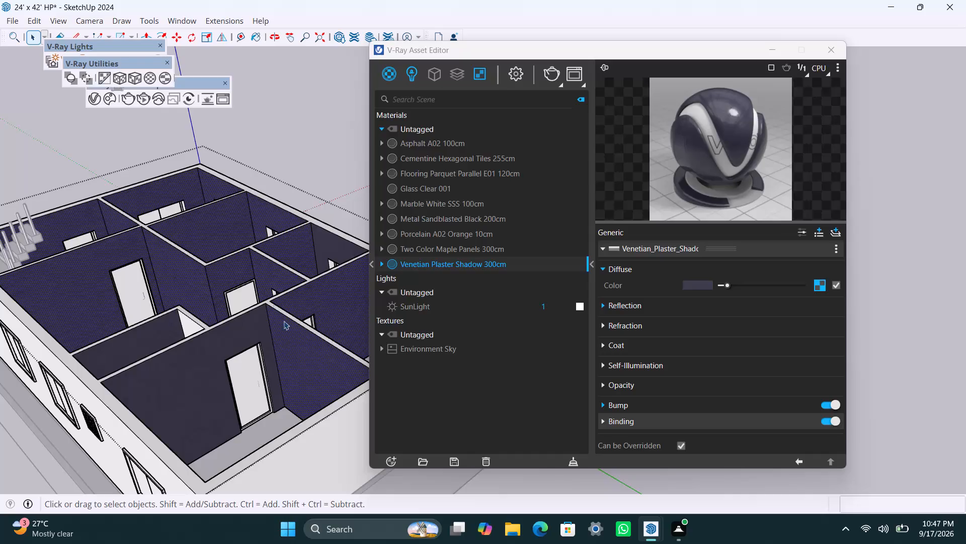
Examine the rooms from several angles for interior walls still missing the plaster material.
scroll(181, 306, "down", 8)
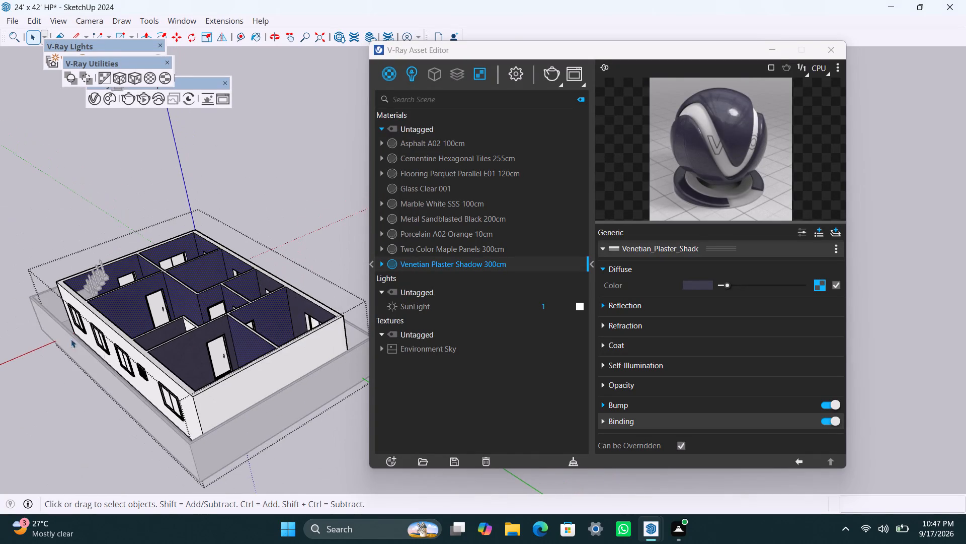
scroll(114, 271, "up", 2)
middle_click_drag(68, 345, 304, 394)
scroll(291, 377, "down", 4)
middle_click_drag(308, 362, 290, 227, "shift")
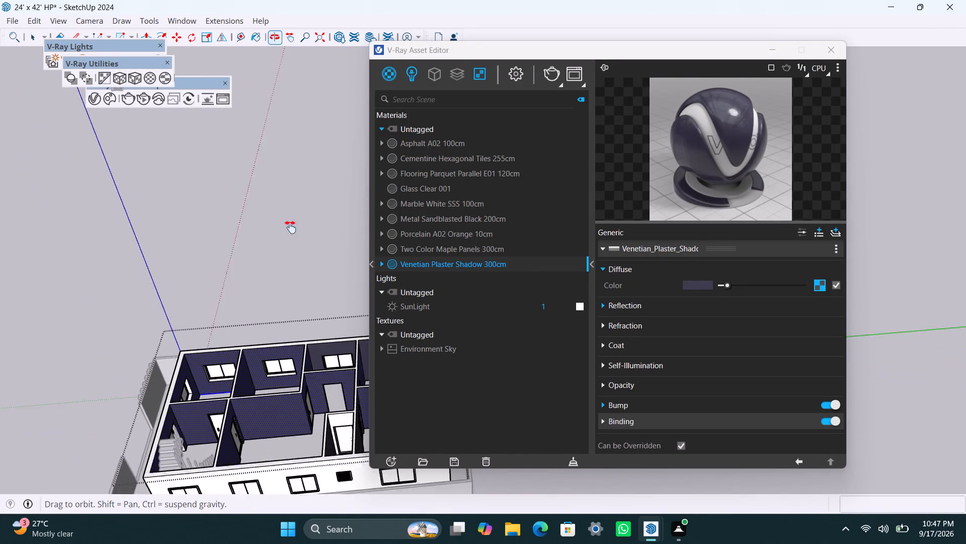
middle_click_drag(290, 227, 244, 116, "shift")
scroll(231, 193, "up", 3)
middle_click_drag(225, 295, 341, 491)
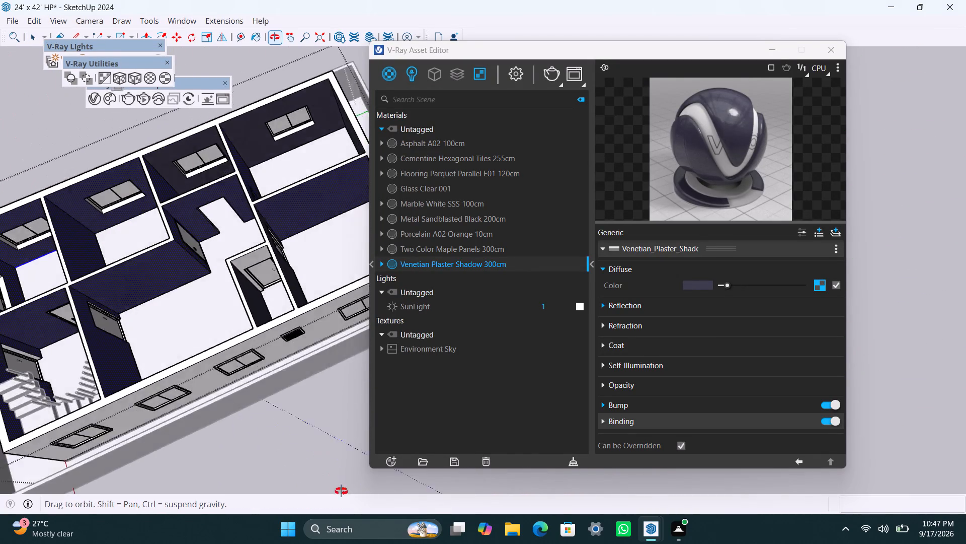
middle_click_drag(341, 491, 329, 488)
scroll(196, 363, "up", 4)
middle_click_drag(133, 296, 369, 214, "shift")
scroll(267, 196, "up", 4)
middle_click_drag(233, 187, 284, 158)
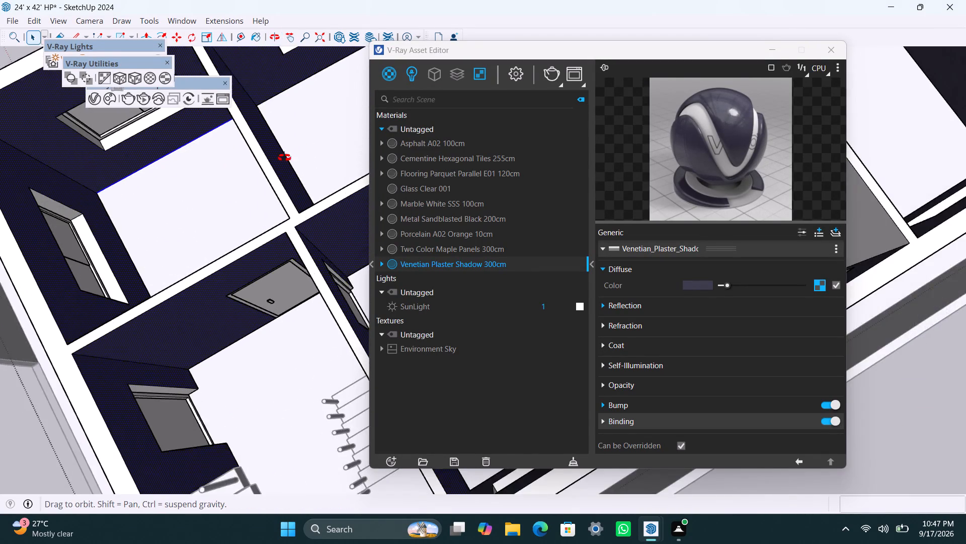
middle_click_drag(284, 158, 324, 189)
scroll(219, 235, "up", 3)
scroll(202, 310, "up", 2)
scroll(217, 277, "down", 9)
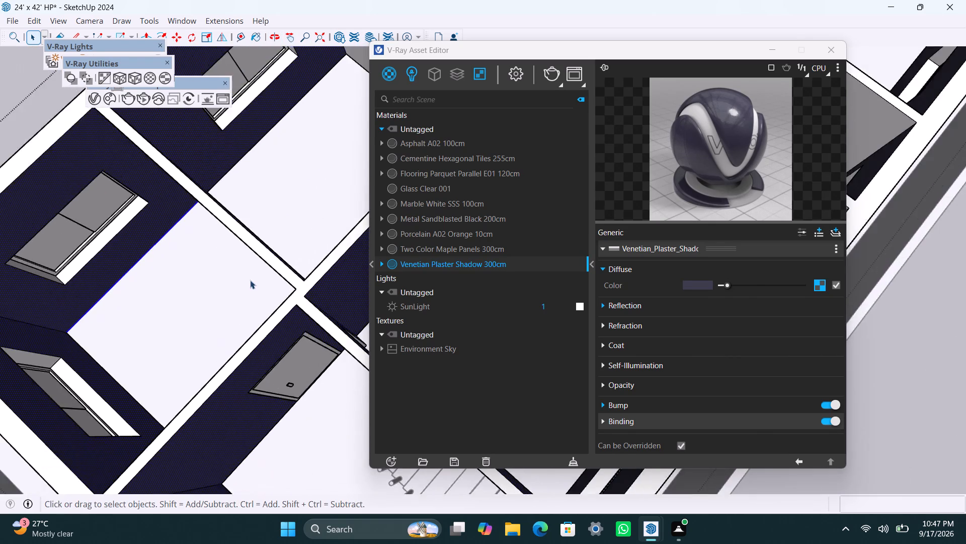
scroll(250, 280, "down", 8)
Apply Venetian Plaster Shadow 300cm to the partitions and inner side walls of the front corner room and the room behind it, with fitted cubic projection.
middle_click_drag(256, 277, 486, 144)
scroll(257, 302, "up", 4)
middle_click_drag(223, 353, 261, 276)
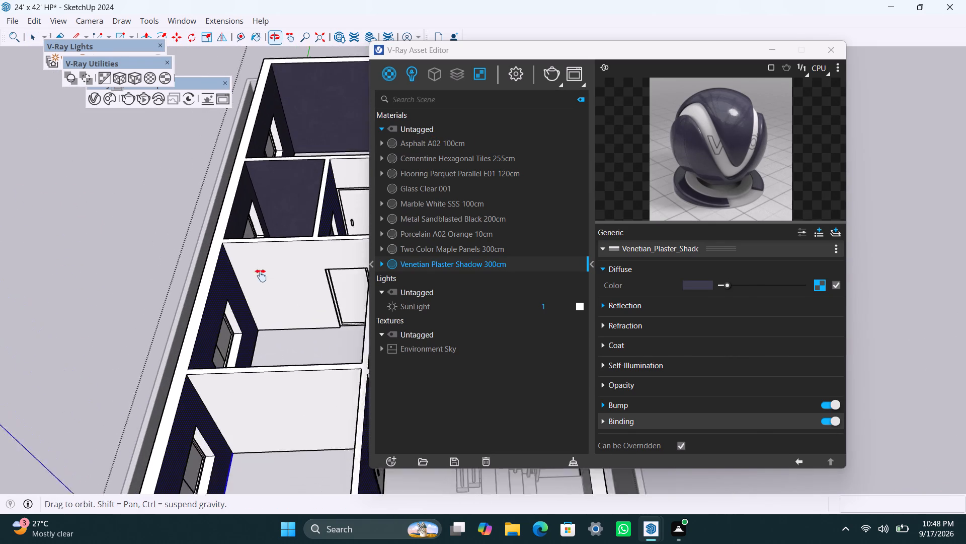
middle_click_drag(261, 276, 212, 205)
scroll(243, 304, "up", 4)
middle_click_drag(198, 390, 358, 372)
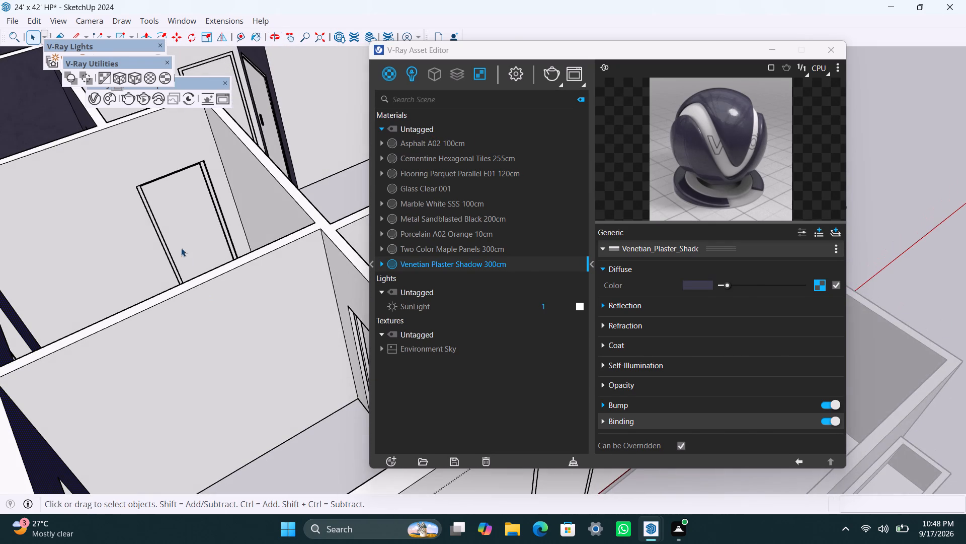
left_click(88, 210, "shift")
left_click_drag(261, 202, 260, 221, "shift")
left_click(229, 312, "shift")
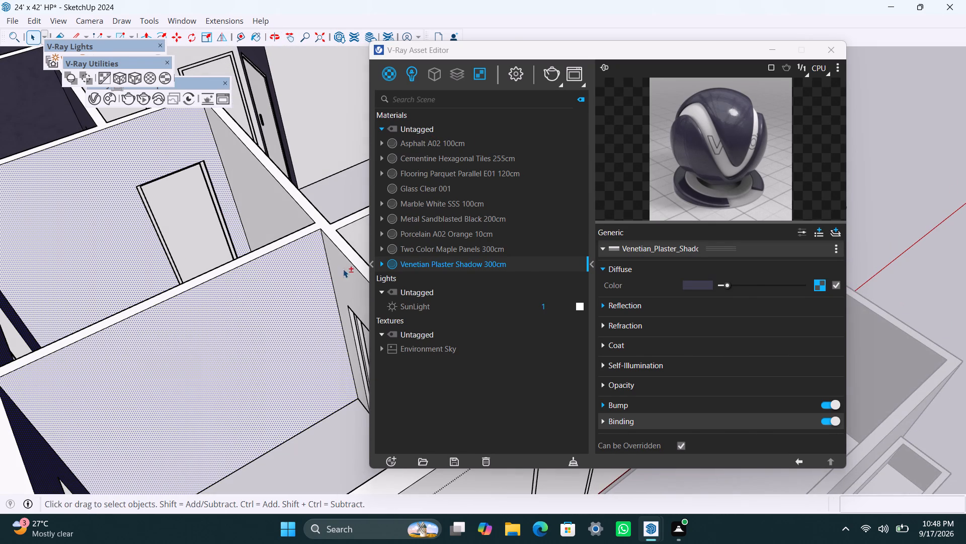
left_click(344, 267, "shift")
left_click(274, 200, "shift")
right_click(455, 265, "shift")
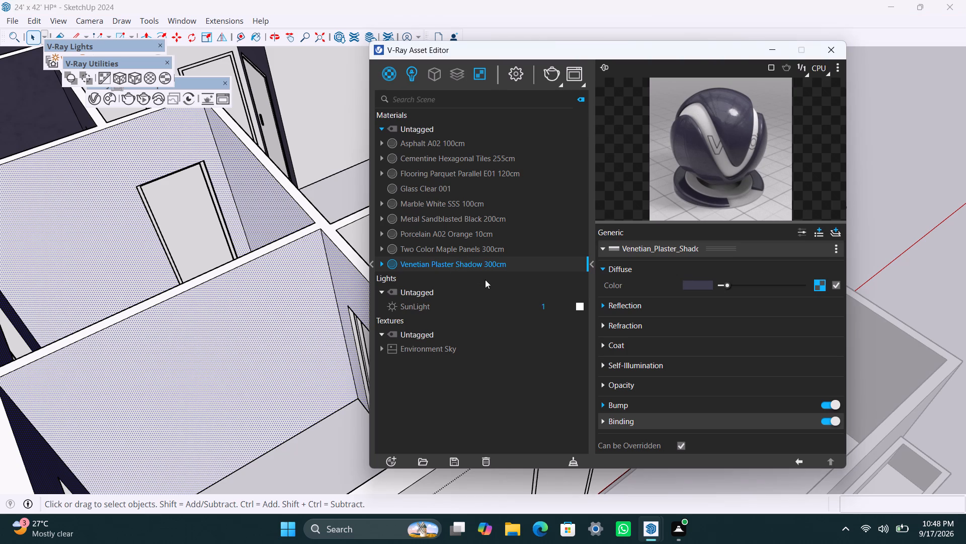
right_click(469, 267)
left_click(488, 288)
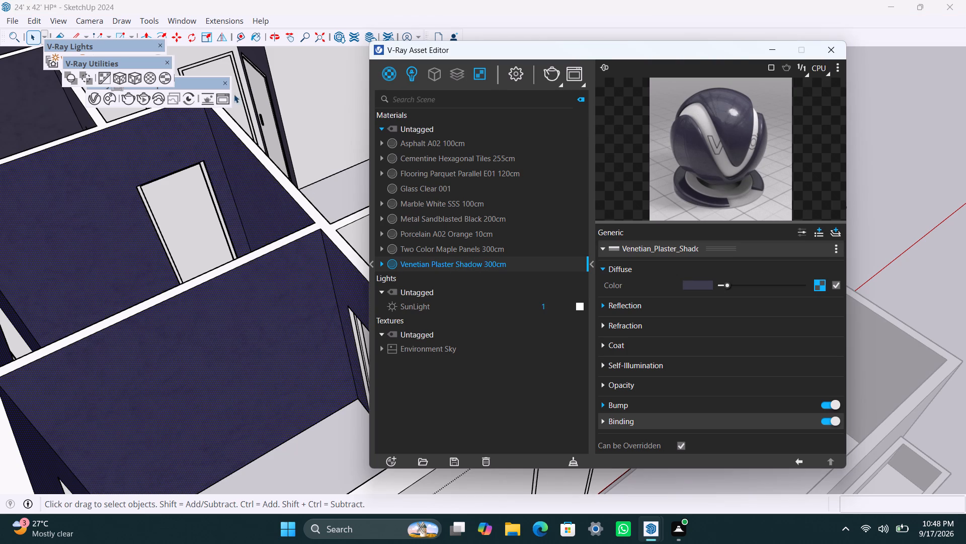
left_click_drag(139, 75, 142, 81)
Apply Venetian Plaster Shadow 300cm to the living area partition, stair room door wall, two-door passage wall and the small vented room's bare wall.
left_click(328, 100)
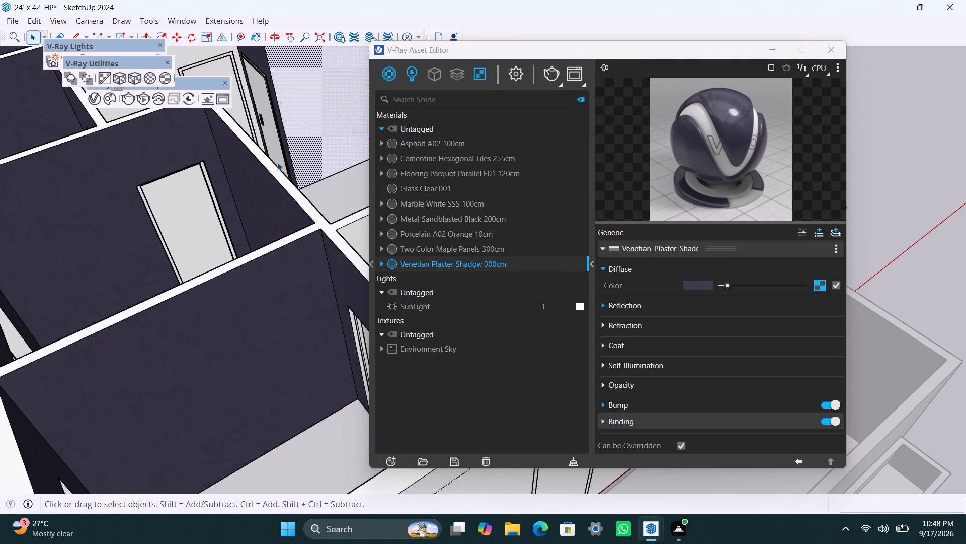
scroll(194, 251, "down", 10)
left_click(303, 233, "shift")
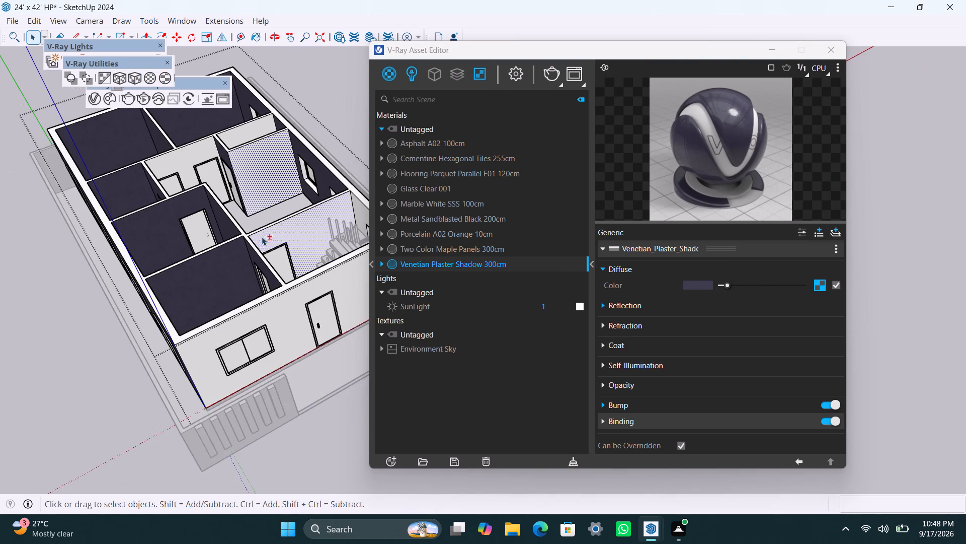
left_click(203, 153, "shift")
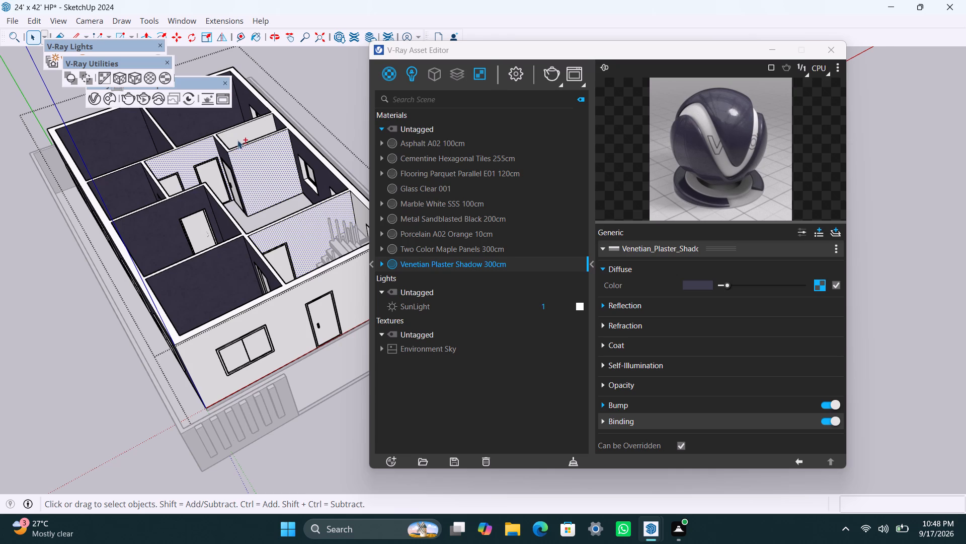
left_click(237, 140, "shift")
right_click(417, 264, "shift")
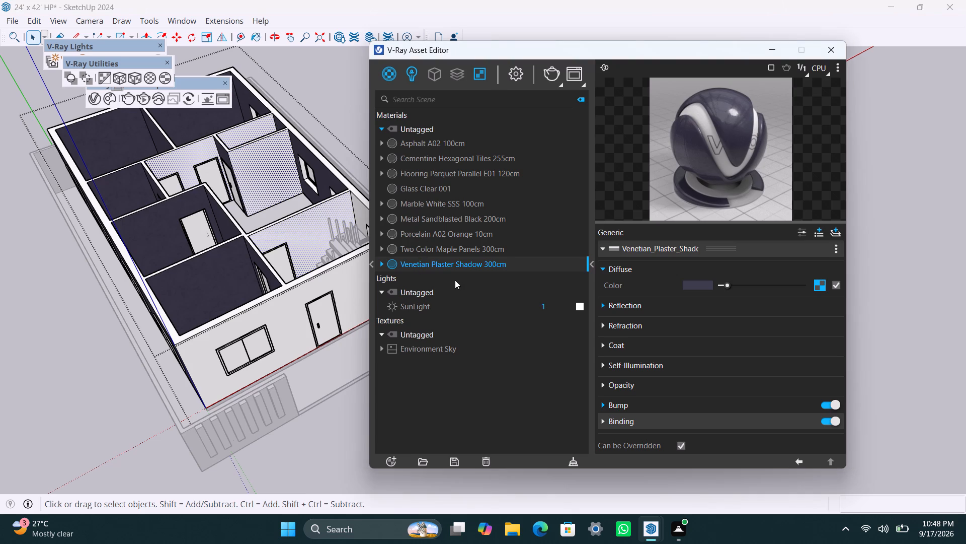
right_click(444, 263)
left_click(452, 285)
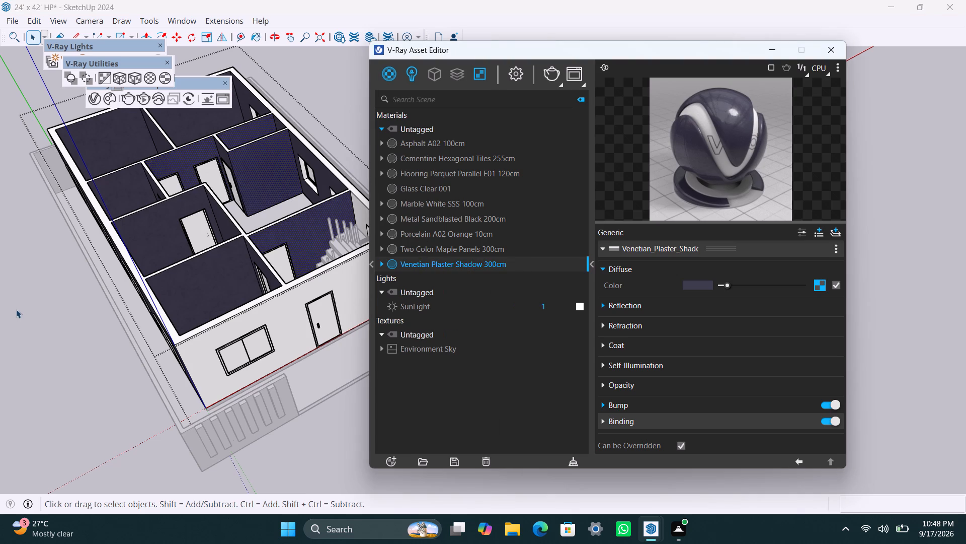
left_click(16, 309)
Apply Venetian Plaster Shadow 300cm to the remaining bare door wall inside the small vented room, with fitted cubic projection.
scroll(151, 254, "down", 4)
middle_click_drag(220, 220, 303, 428)
scroll(196, 331, "up", 4)
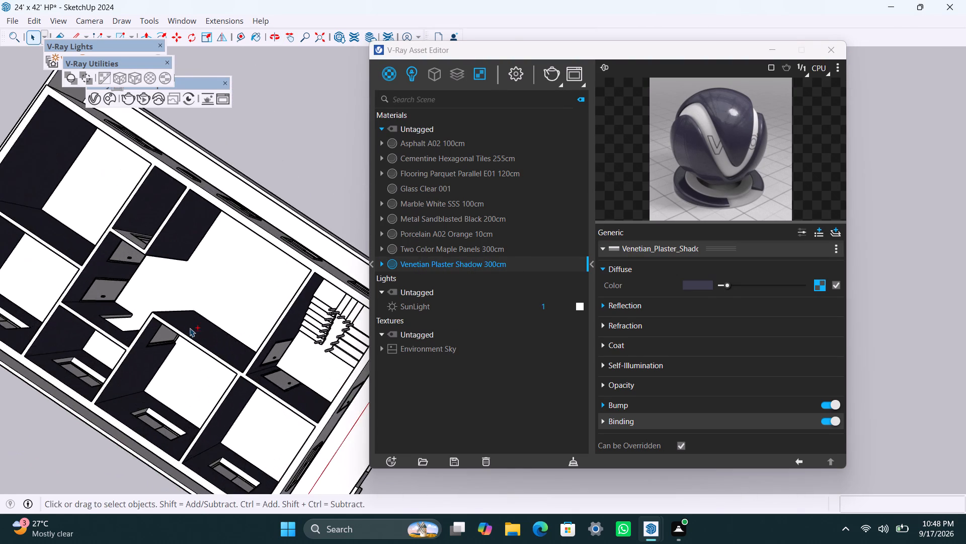
middle_click_drag(189, 327, 289, 213, "shift")
scroll(240, 153, "up", 3)
middle_click_drag(228, 180, 187, 315)
scroll(162, 193, "up", 3)
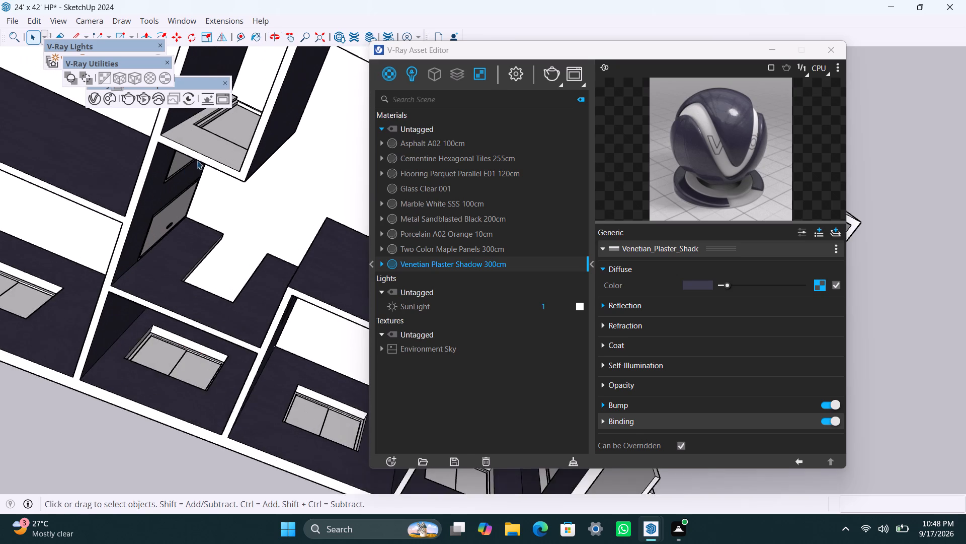
scroll(197, 161, "up", 2)
left_click(208, 149)
triple_click(234, 155)
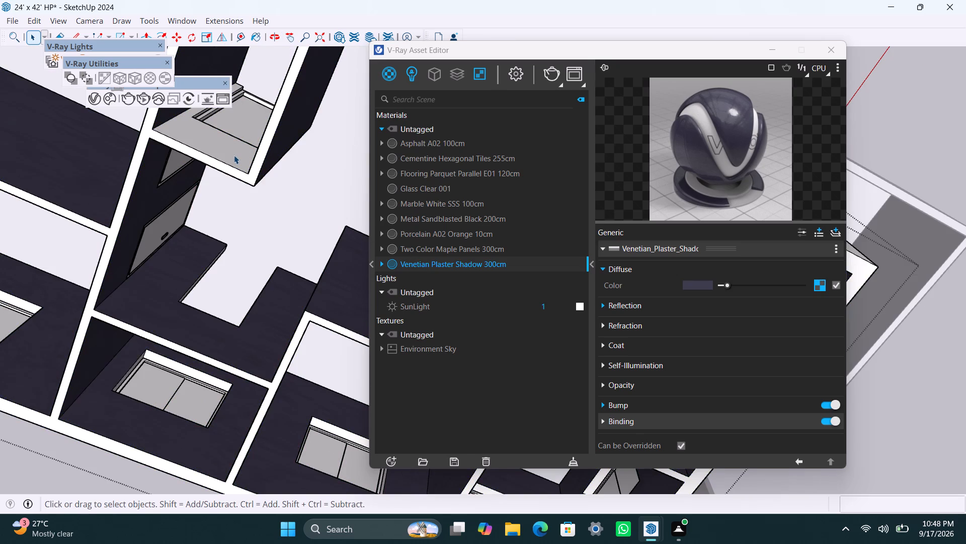
left_click(238, 158)
right_click(406, 262)
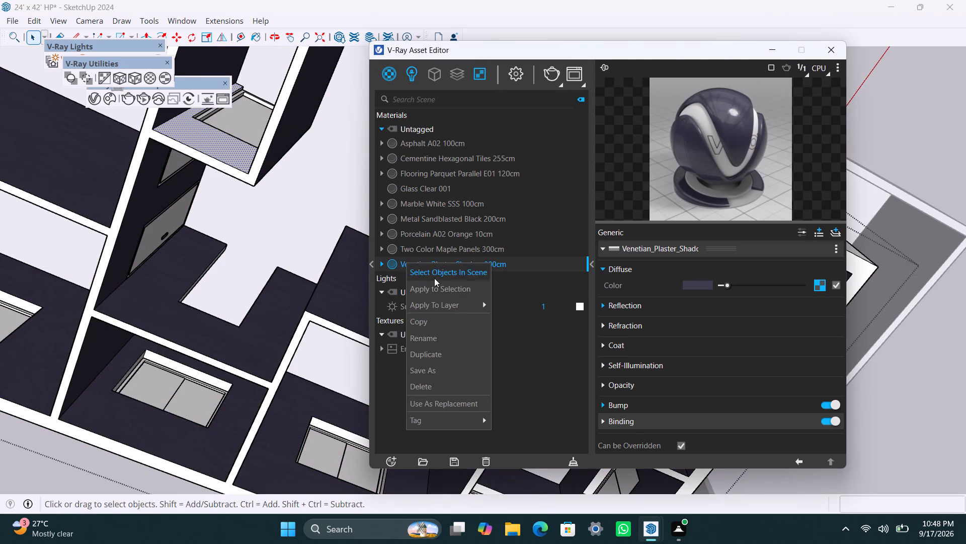
left_click(439, 287)
left_click(138, 78)
scroll(214, 289, "down", 6)
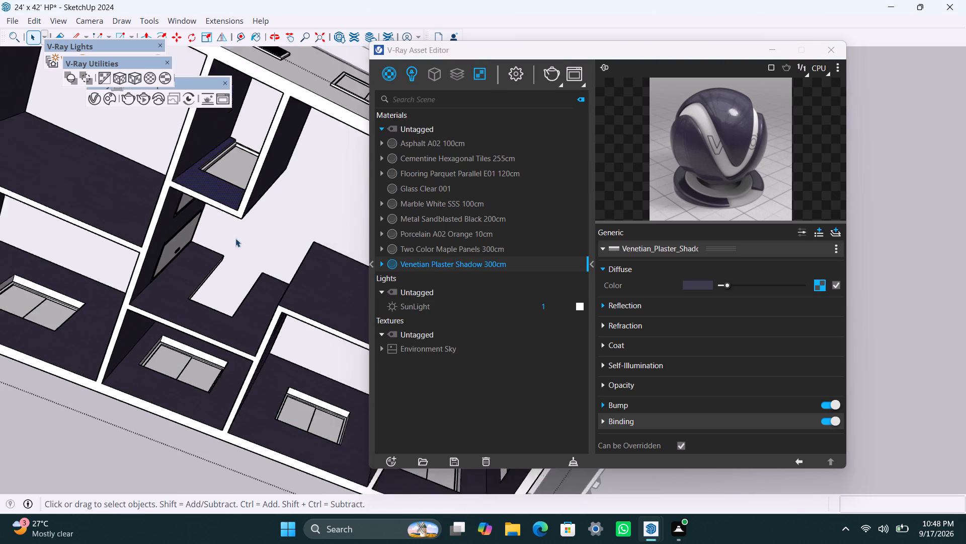
scroll(235, 238, "down", 5)
left_click(329, 87)
Examine the interior from the opposite sides for any wall still lacking plaster.
scroll(201, 346, "up", 2)
middle_click_drag(155, 372, 240, 103)
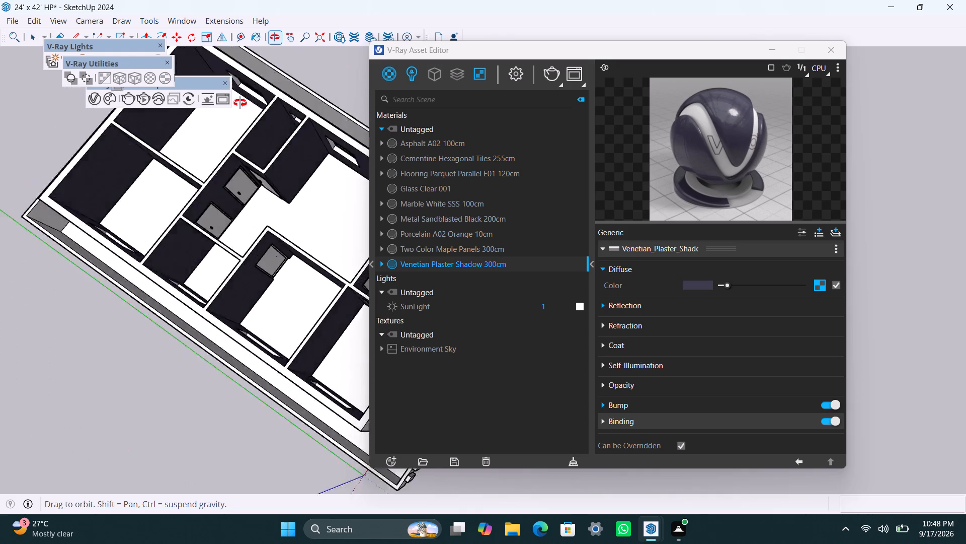
middle_click_drag(240, 103, 278, 101)
scroll(280, 283, "down", 5)
scroll(160, 303, "up", 6)
middle_click_drag(133, 354, 339, 381)
scroll(257, 368, "down", 4)
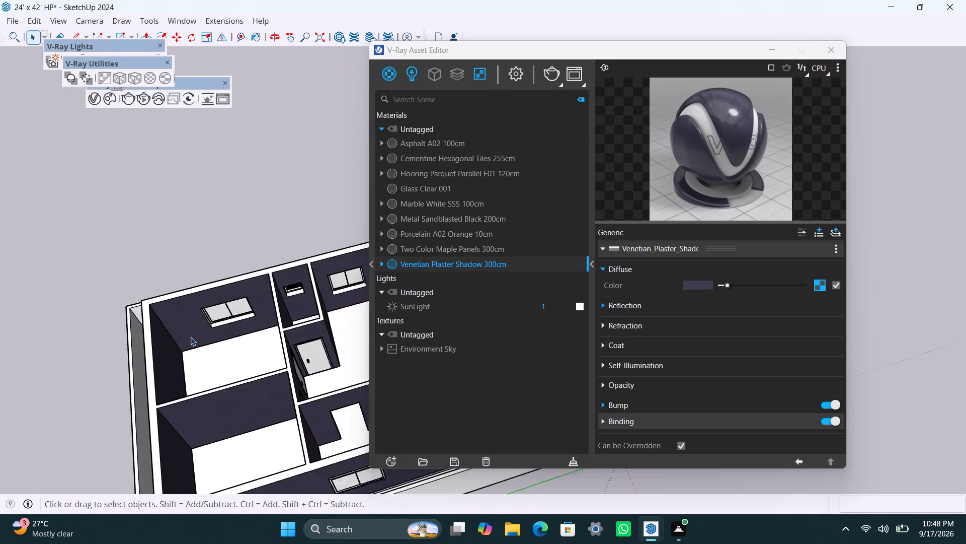
Examine the rooms and the stair room from several sides for interior wall faces still lacking plaster.
middle_click_drag(191, 322, 0, 226, "shift")
scroll(96, 282, "up", 4)
middle_click_drag(121, 344, 383, 305)
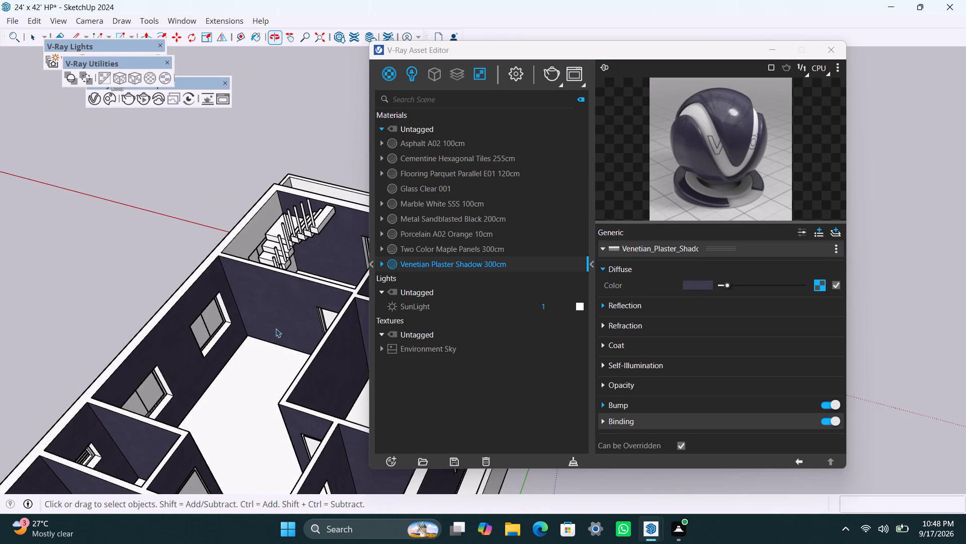
scroll(267, 348, "down", 5)
middle_click_drag(211, 382, 165, 266, "shift")
scroll(208, 302, "up", 3)
middle_click_drag(224, 328, 499, 375)
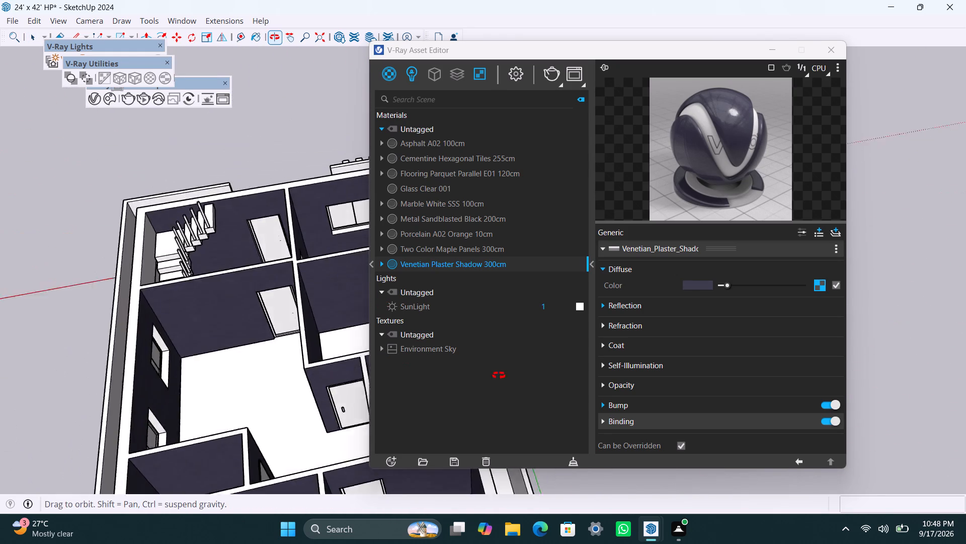
middle_click_drag(499, 375, 594, 387)
scroll(321, 389, "up", 3)
middle_click_drag(267, 352, 166, 227, "shift")
scroll(209, 282, "up", 3)
middle_click_drag(212, 335, 356, 364)
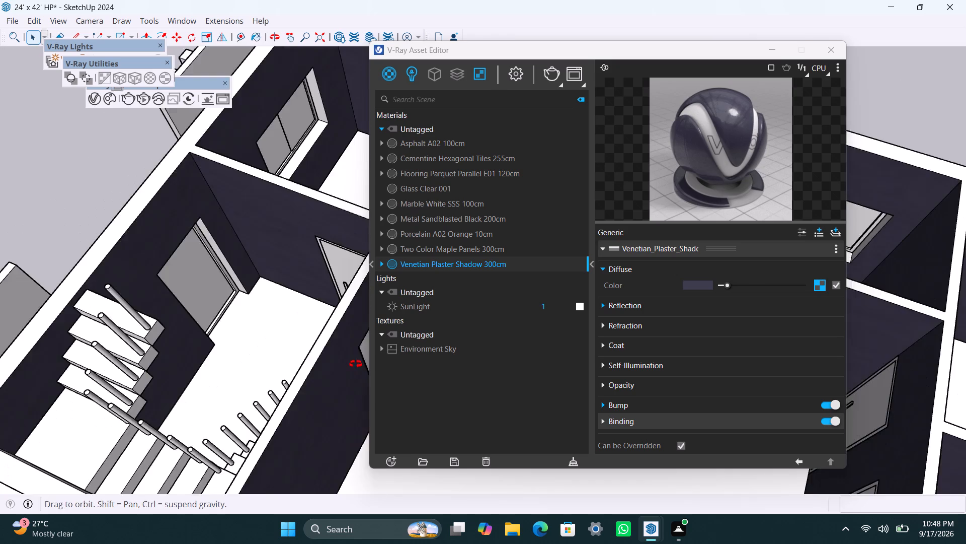
middle_click_drag(356, 364, 356, 366)
Apply Marble White SSS 100cm to the staircase's uppermost step, farthest from the corner landing, with fitted cubic projection.
scroll(214, 392, "down", 3)
middle_click_drag(245, 420, 262, 223, "shift")
scroll(234, 250, "up", 4)
middle_click_drag(208, 257, 308, 313)
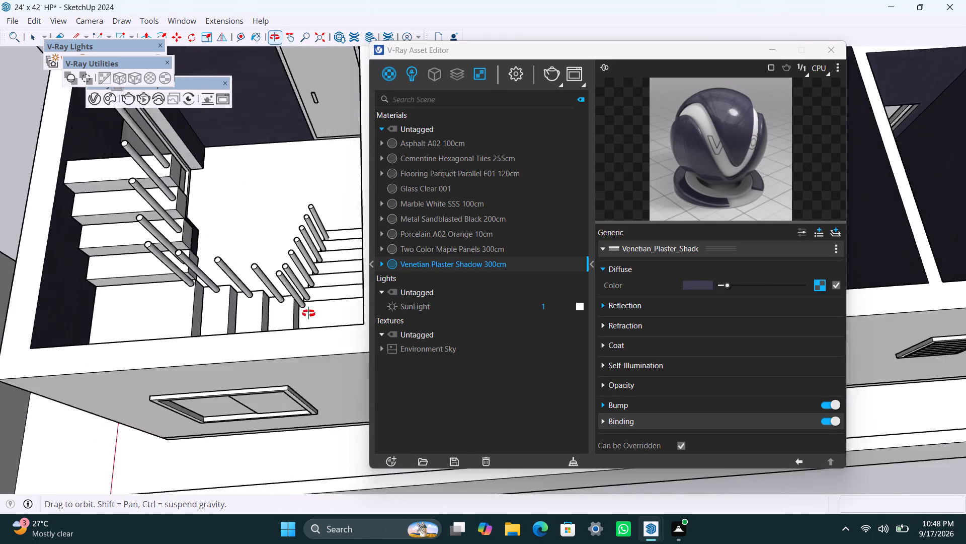
middle_click_drag(308, 313, 309, 313)
scroll(131, 283, "up", 2)
left_click(92, 237)
triple_click(93, 245)
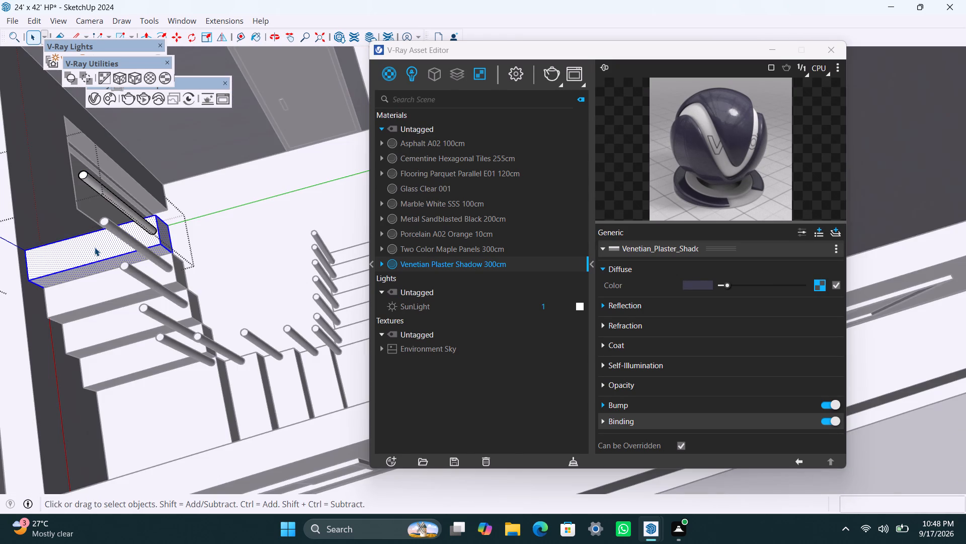
left_click(429, 205)
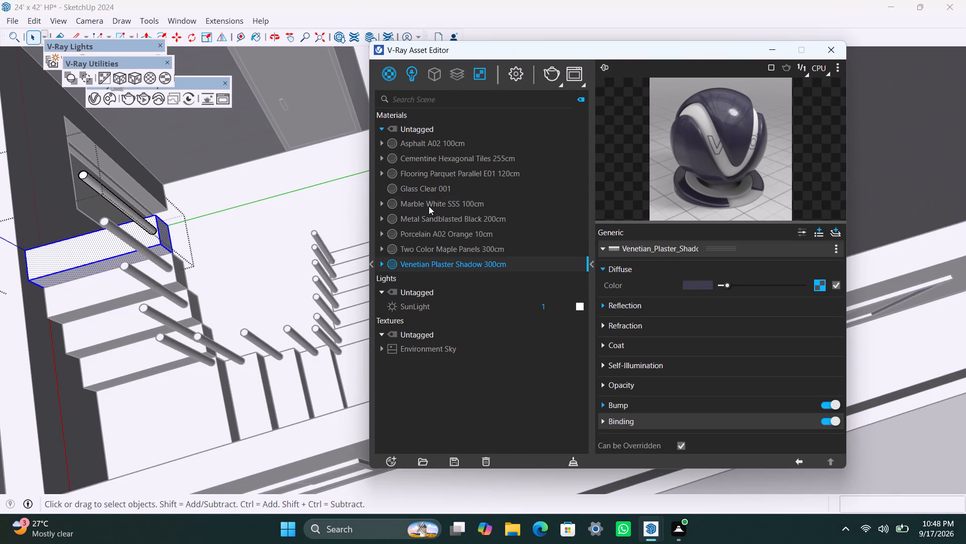
right_click(429, 206)
left_click(445, 234)
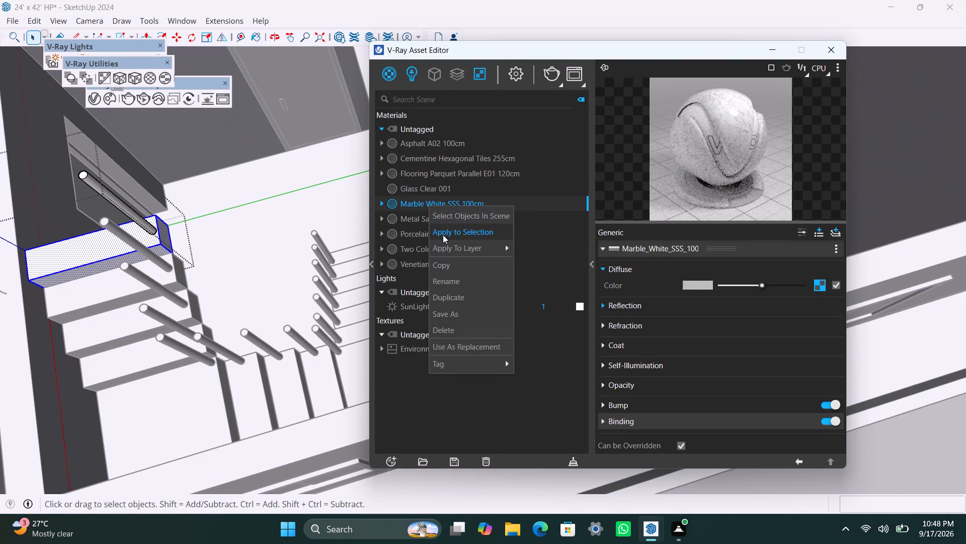
left_click(133, 80)
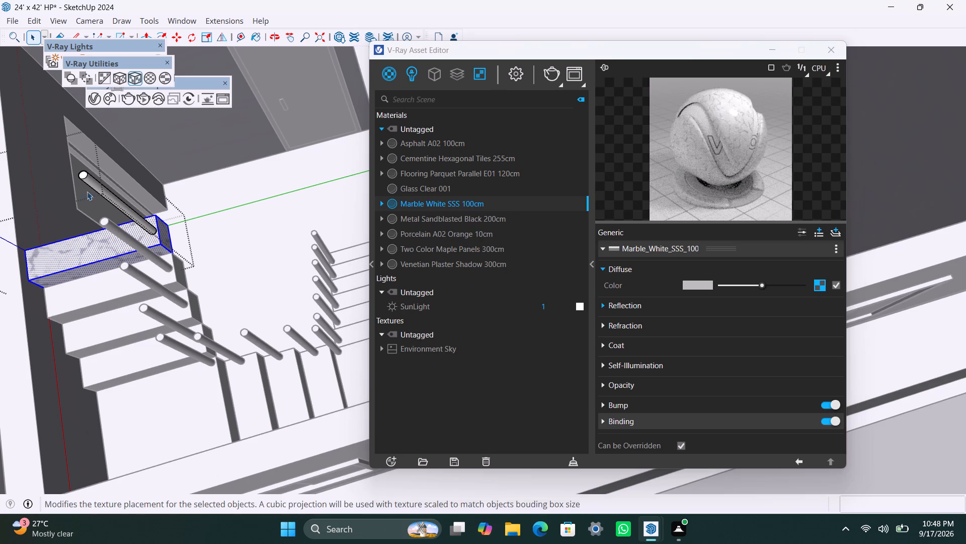
Apply Marble White SSS 100cm to the second and third steps down towards the corner landing, with fitted cubic projection.
double_click(86, 279)
double_click(91, 294)
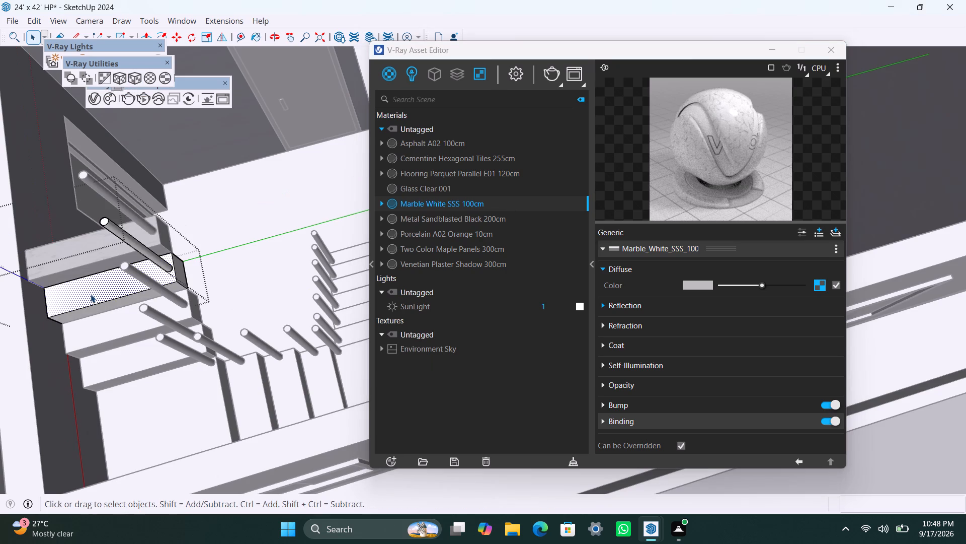
double_click(91, 294)
right_click_drag(439, 200, 439, 207)
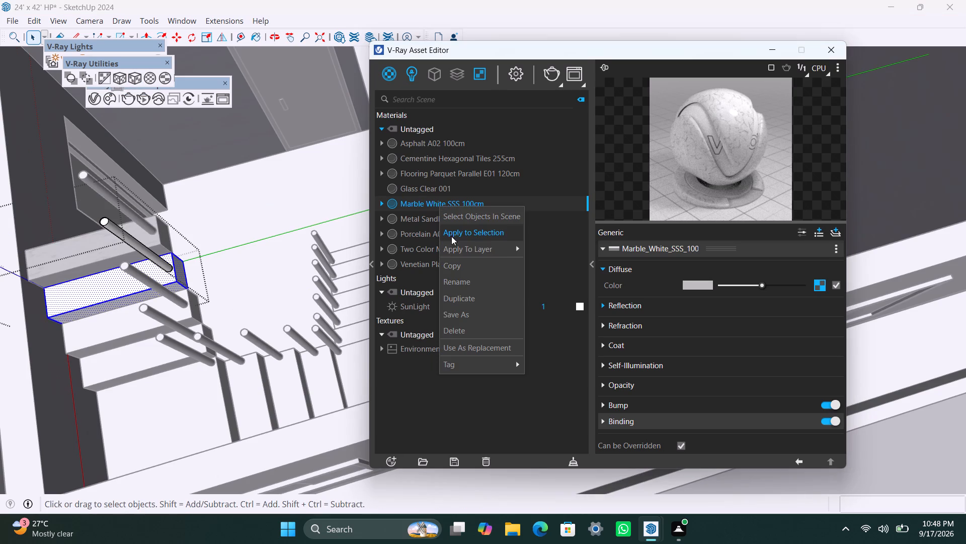
left_click(453, 240)
left_click(461, 233)
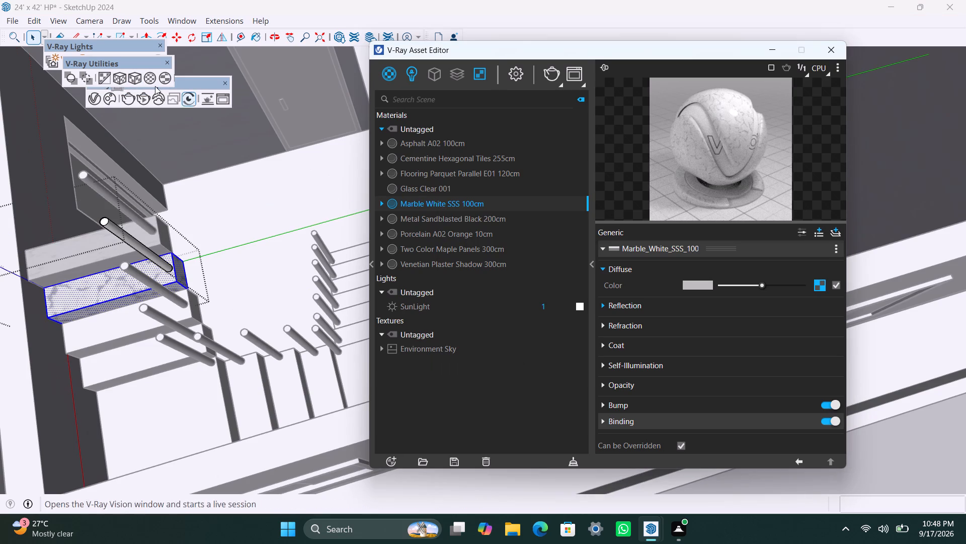
left_click(137, 74)
double_click(80, 328)
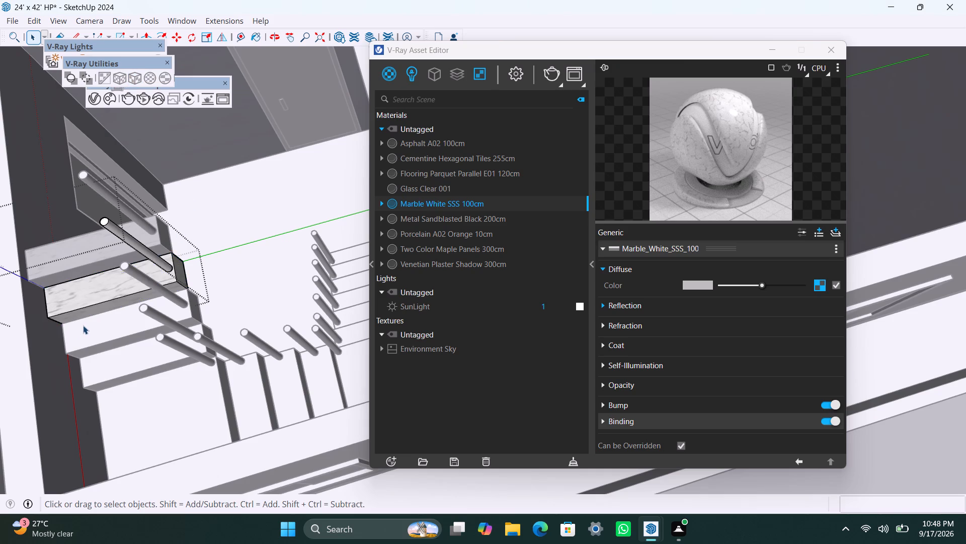
double_click(83, 325)
double_click(83, 325)
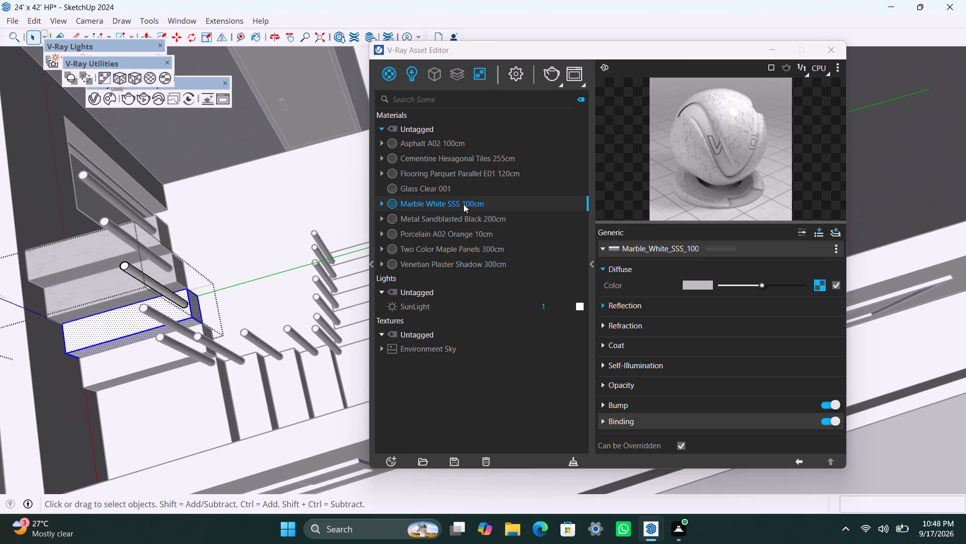
right_click(463, 204)
left_click(480, 242)
left_click(481, 234)
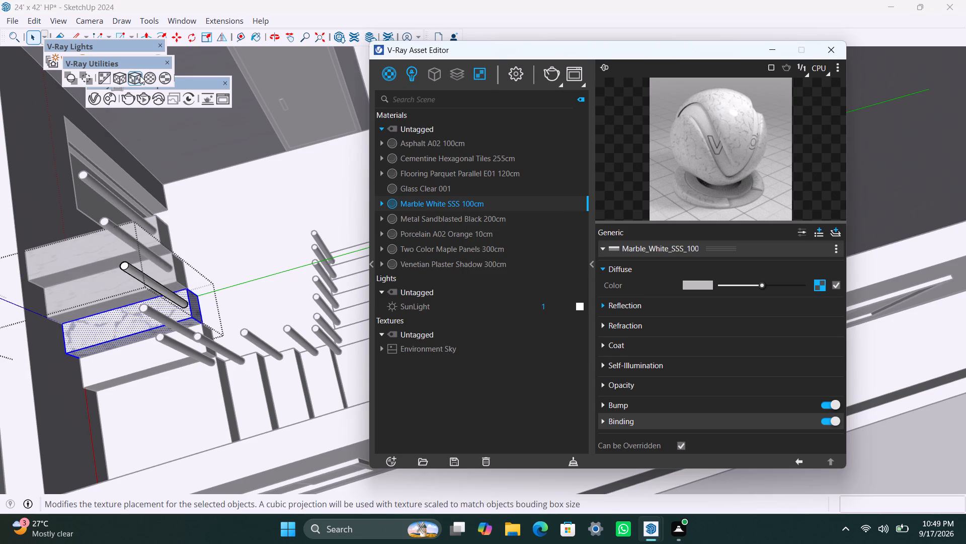
left_click(140, 76)
Apply Marble White SSS 100cm to the flight's last step and the large corner landing below it, with fitted cubic projection.
triple_click(132, 365)
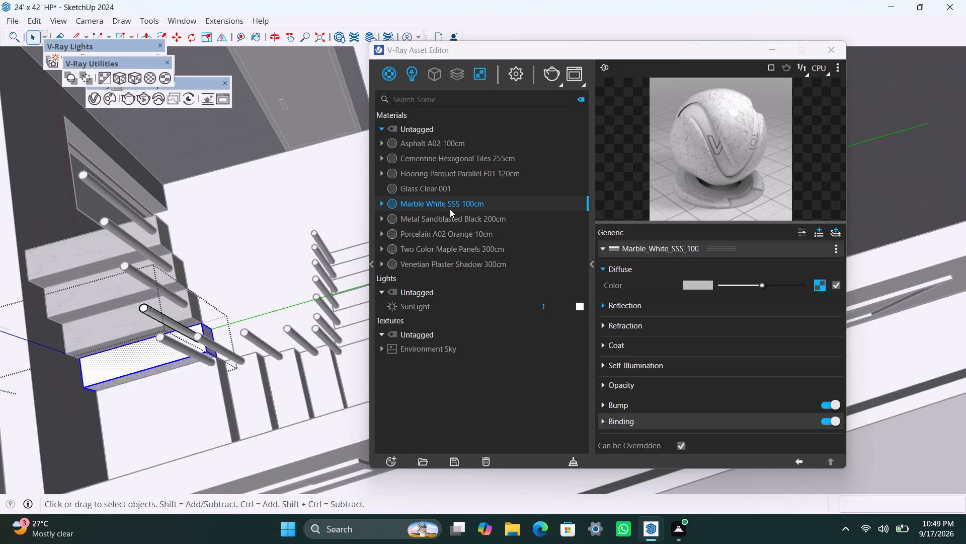
right_click(450, 207)
left_click(477, 245)
left_click(478, 240)
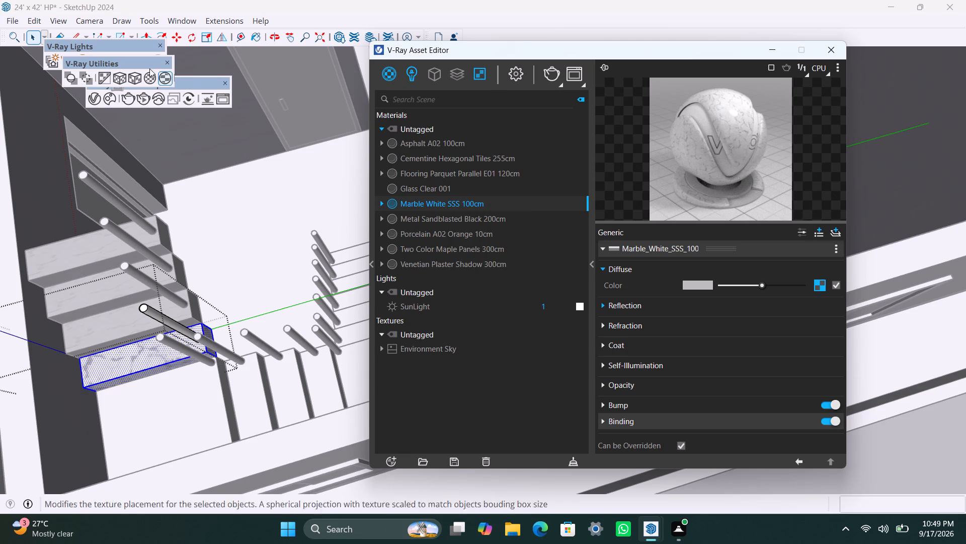
left_click(131, 77)
left_click(170, 384)
triple_click(184, 387)
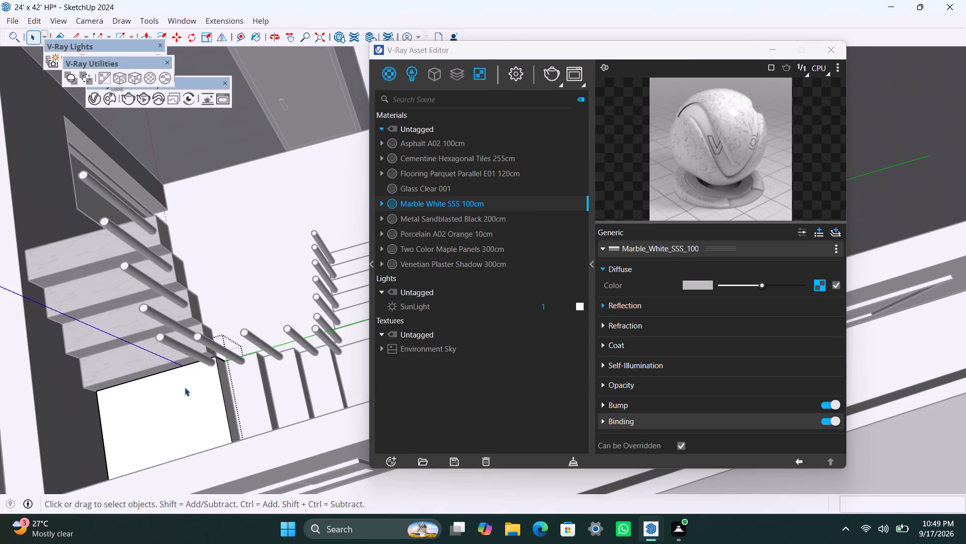
left_click(186, 387)
right_click(429, 207)
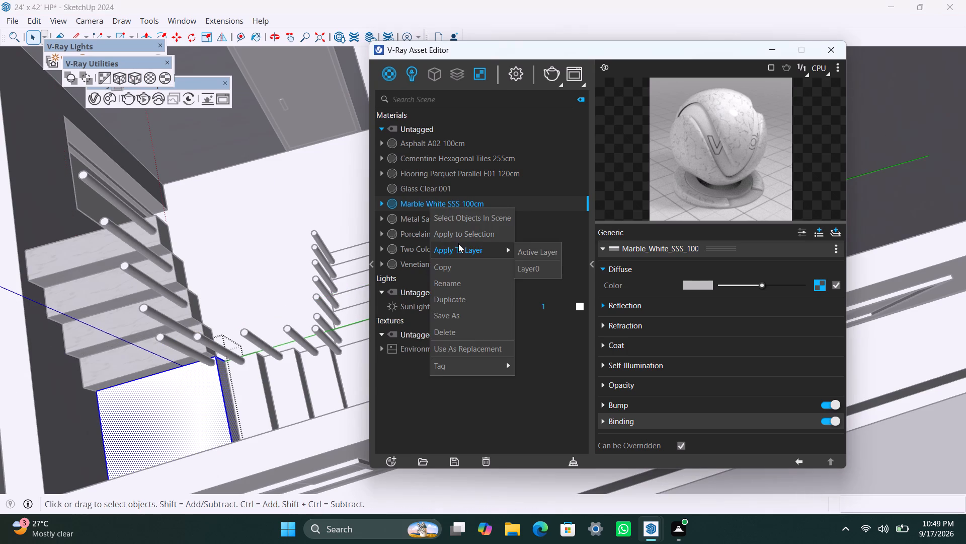
left_click(459, 238)
left_click(129, 74)
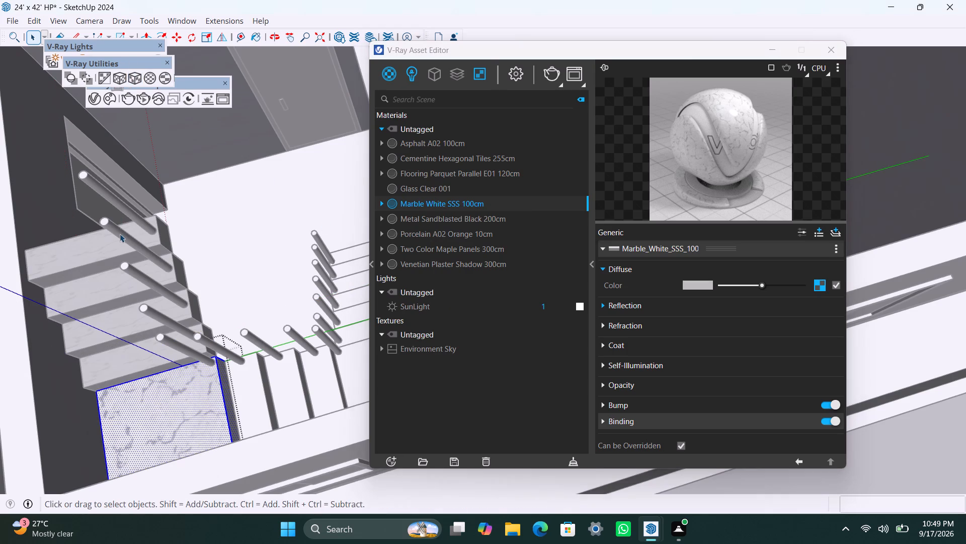
Apply Marble White SSS 100cm to the first narrow step beside the marbled corner landing, with fitted cubic projection.
scroll(126, 287, "down", 4)
middle_click_drag(179, 309, 133, 253, "shift")
scroll(154, 269, "up", 2)
triple_click(184, 312)
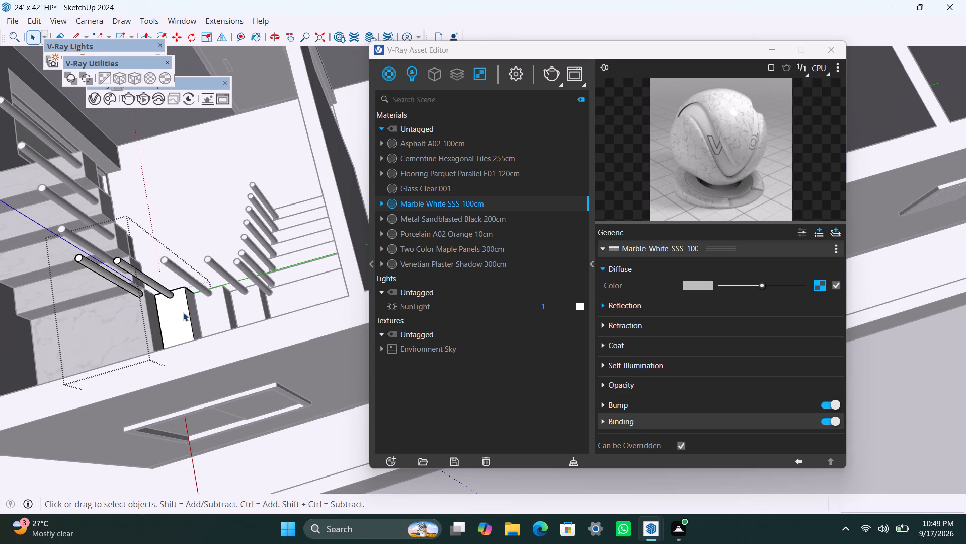
right_click_drag(457, 203, 457, 211)
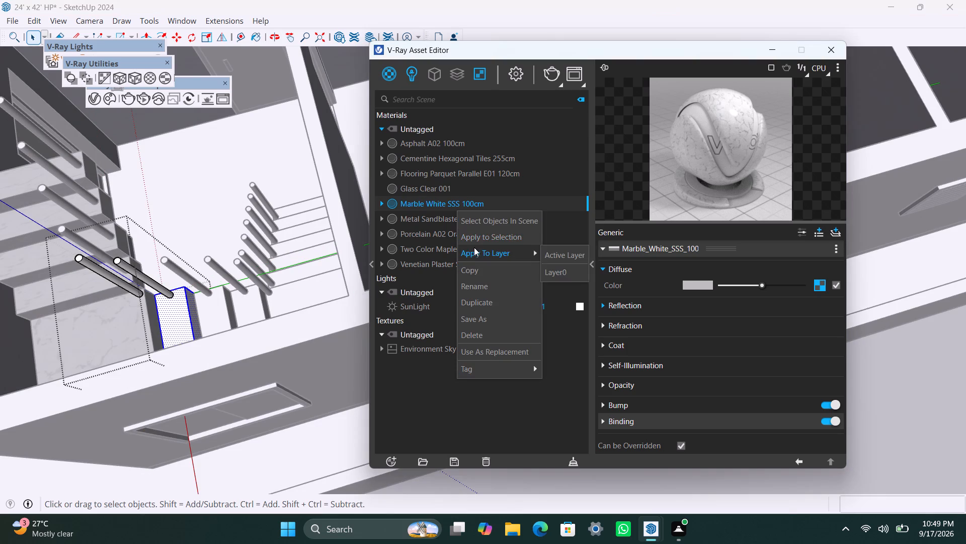
left_click(476, 239)
left_click(142, 75)
left_click(138, 75)
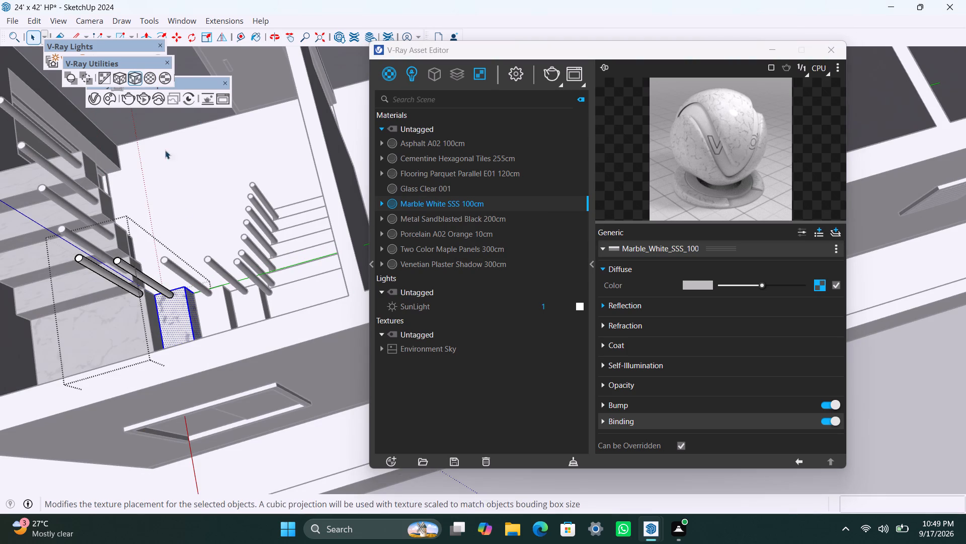
Apply Marble White SSS 100cm to the remaining two narrow steps between the corner landings, with fitted cubic projection.
scroll(196, 279, "down", 3)
middle_click_drag(192, 322, 177, 438)
scroll(211, 359, "up", 3)
triple_click(220, 304)
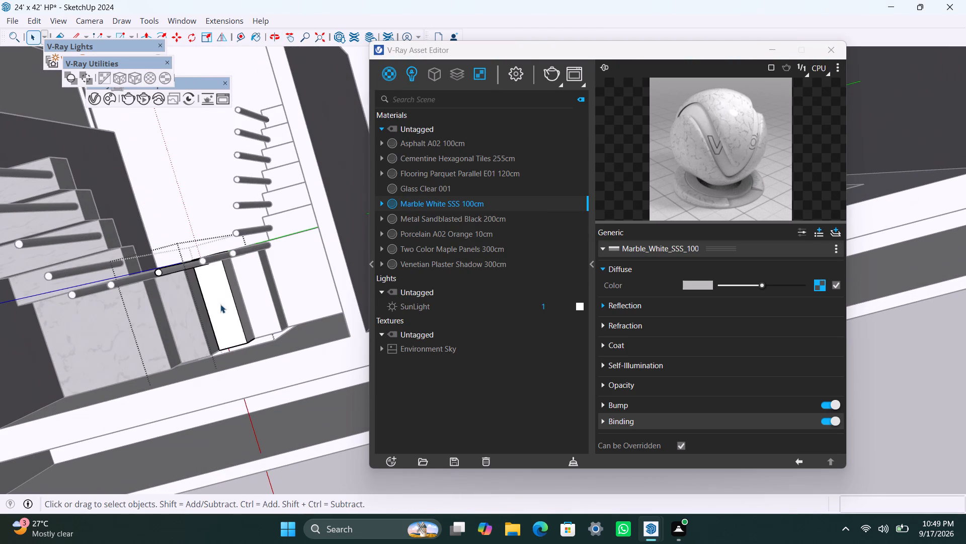
right_click_drag(429, 207, 432, 211)
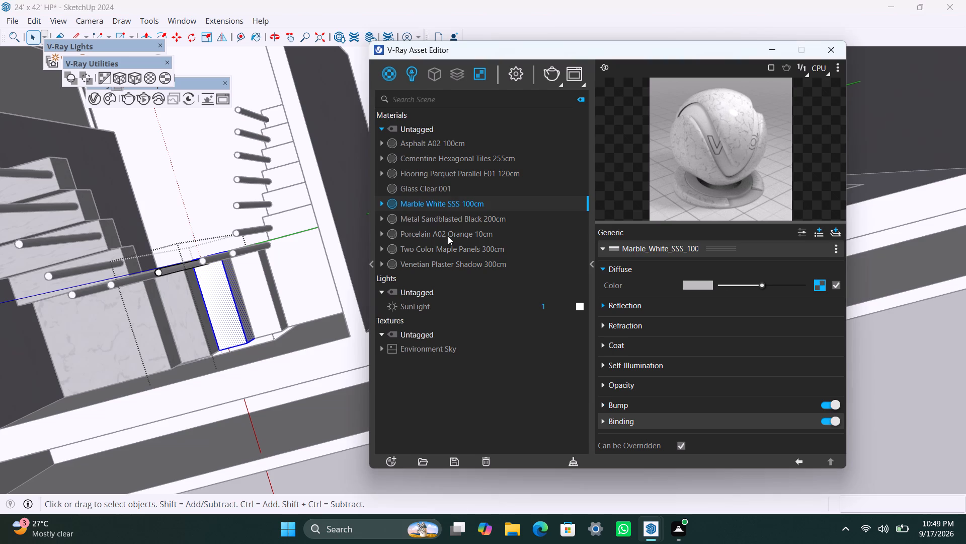
left_click(448, 204)
right_click(448, 204)
left_click(471, 227)
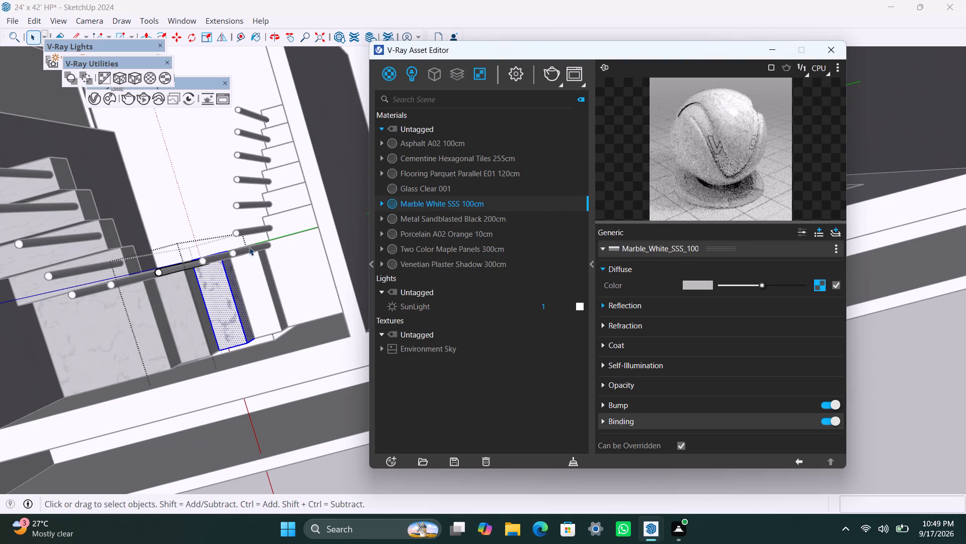
left_click(140, 76)
scroll(258, 295, "up", 2)
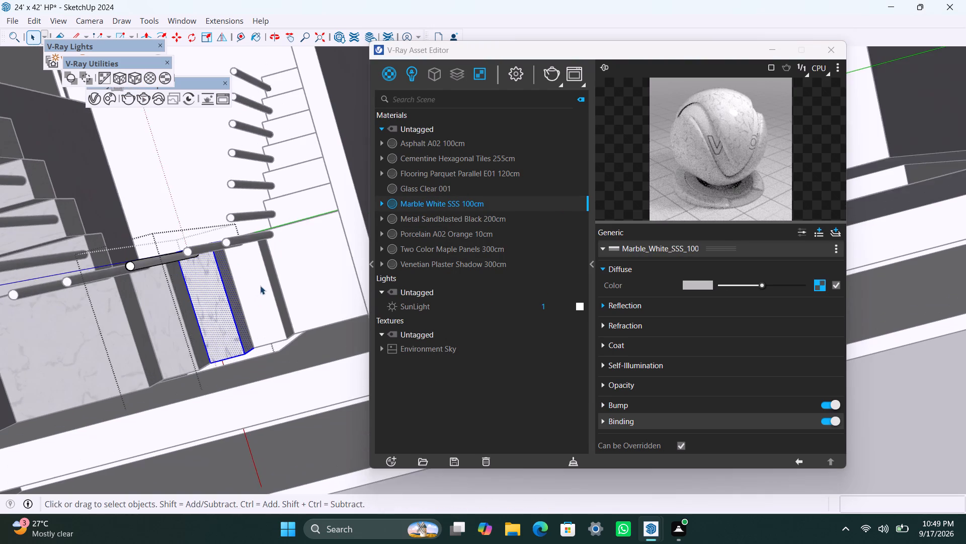
triple_click(260, 287)
right_click_drag(449, 200, 449, 208)
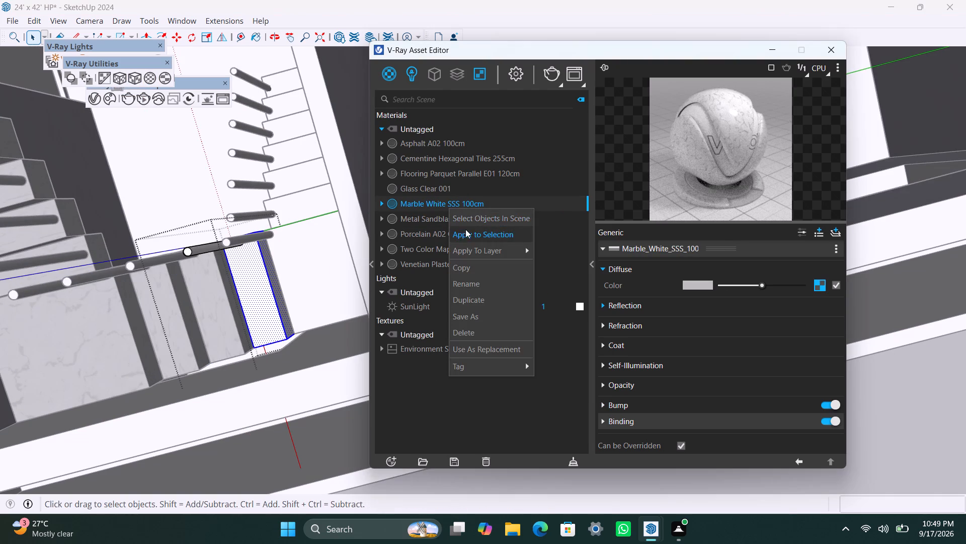
left_click(466, 229)
left_click(138, 78)
Apply Marble White SSS 100cm to the second corner landing and the adjoining first step of the other flight, with fitted cubic projection.
triple_click(331, 263)
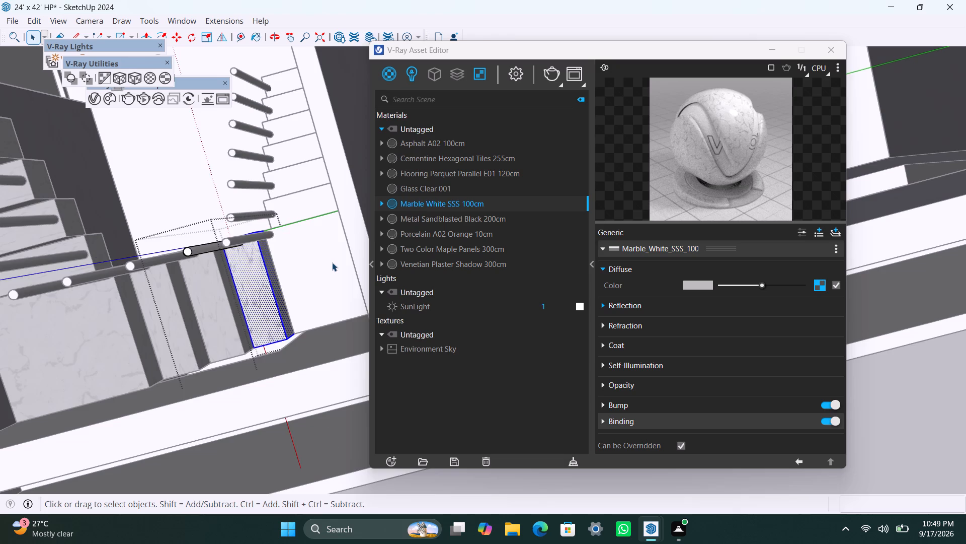
right_click(435, 200)
left_click(455, 223)
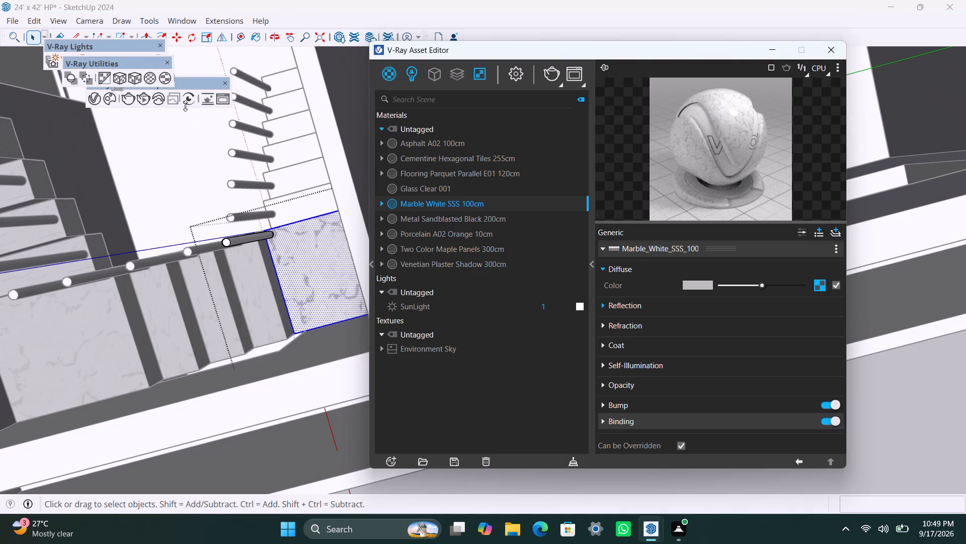
left_click(135, 76)
scroll(316, 207, "up", 2)
triple_click(316, 205)
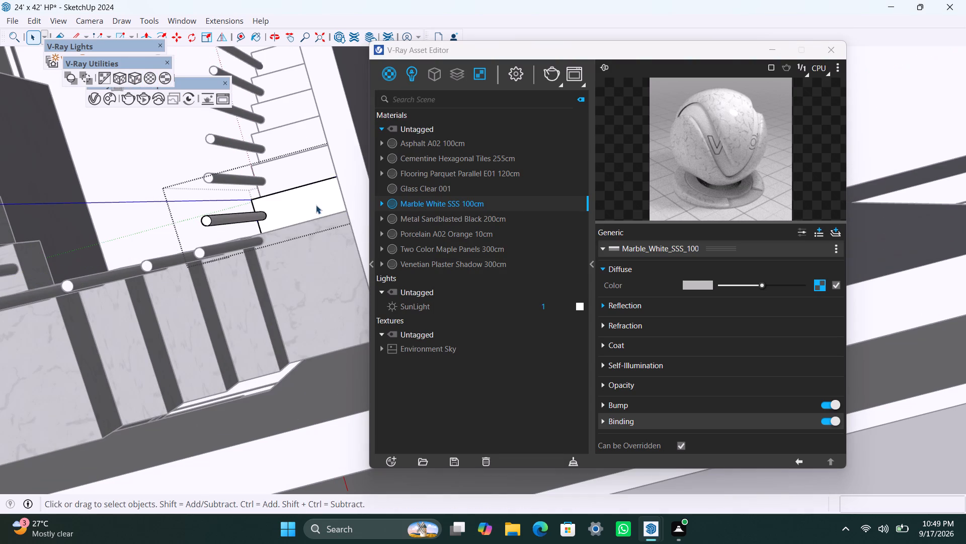
right_click(434, 203)
left_click(447, 229)
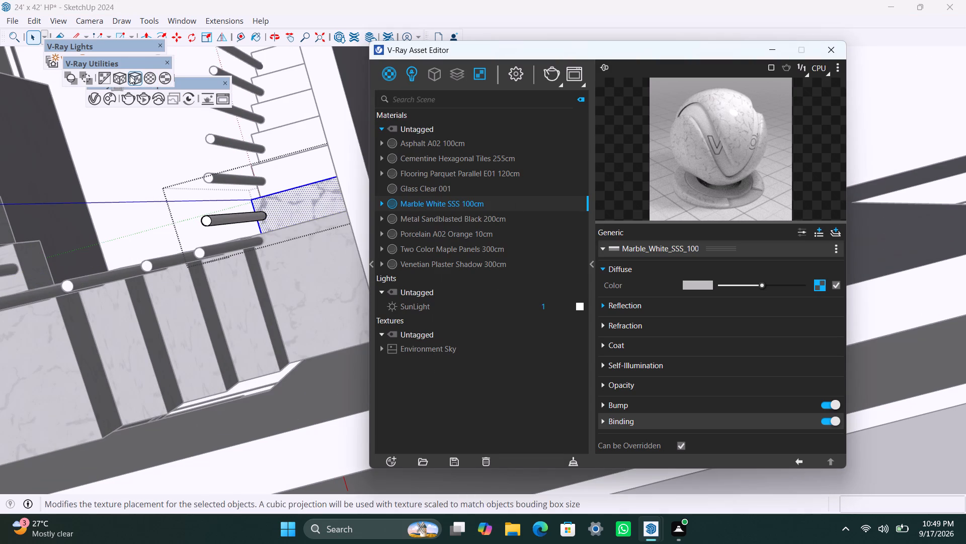
left_click(130, 75)
Apply Marble White SSS 100cm to the next two unmarbled steps of the second flight, with fitted cubic projection.
triple_click(282, 178)
left_click(283, 179)
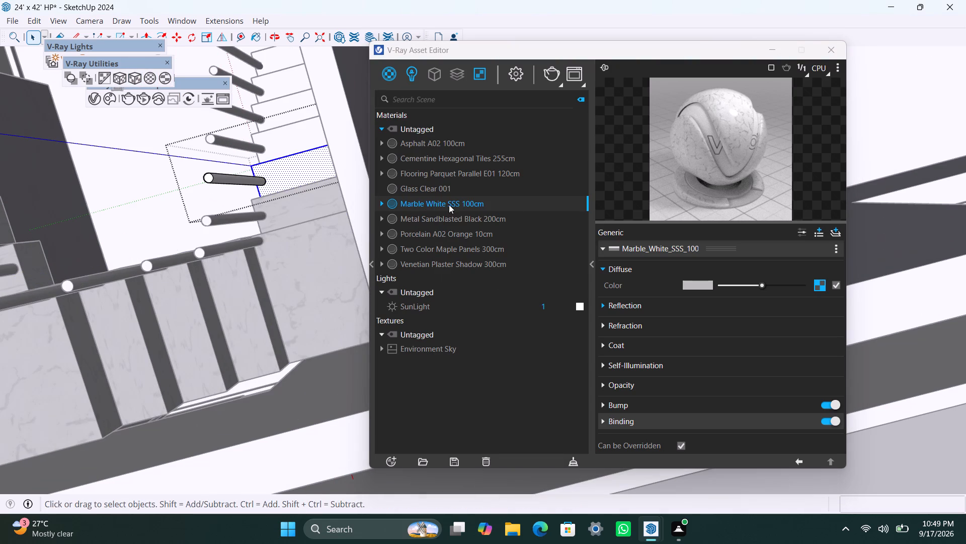
right_click(449, 205)
left_click(452, 226)
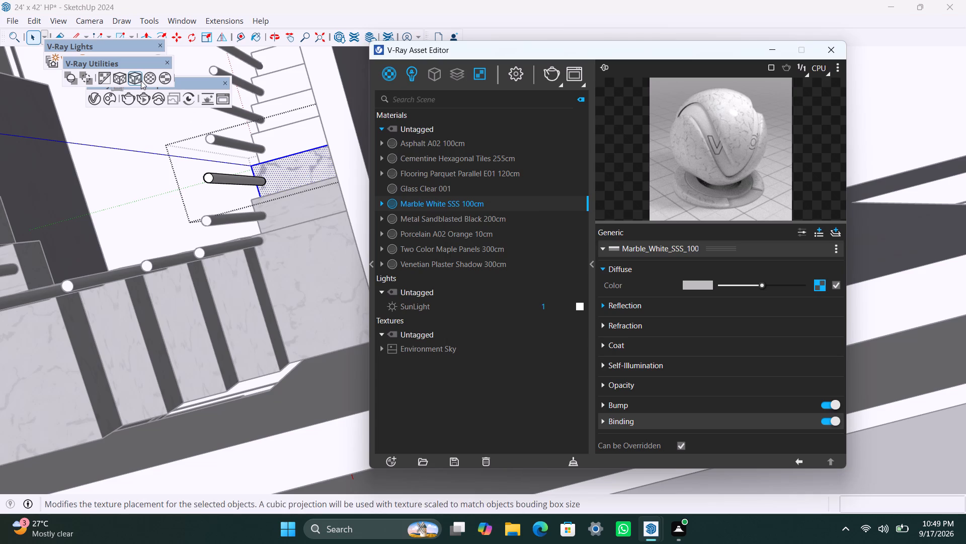
left_click(141, 81)
triple_click(280, 148)
left_click(281, 147)
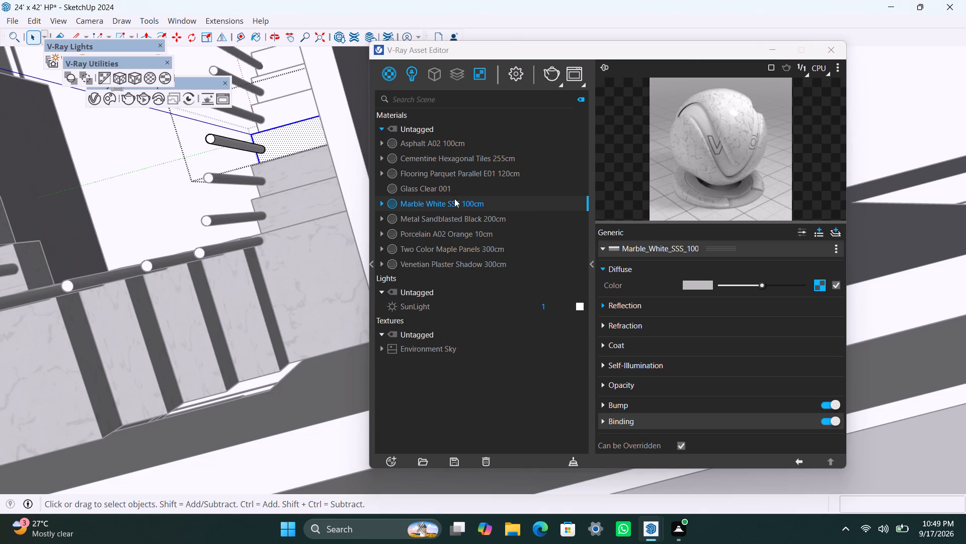
right_click(451, 202)
left_click(497, 228)
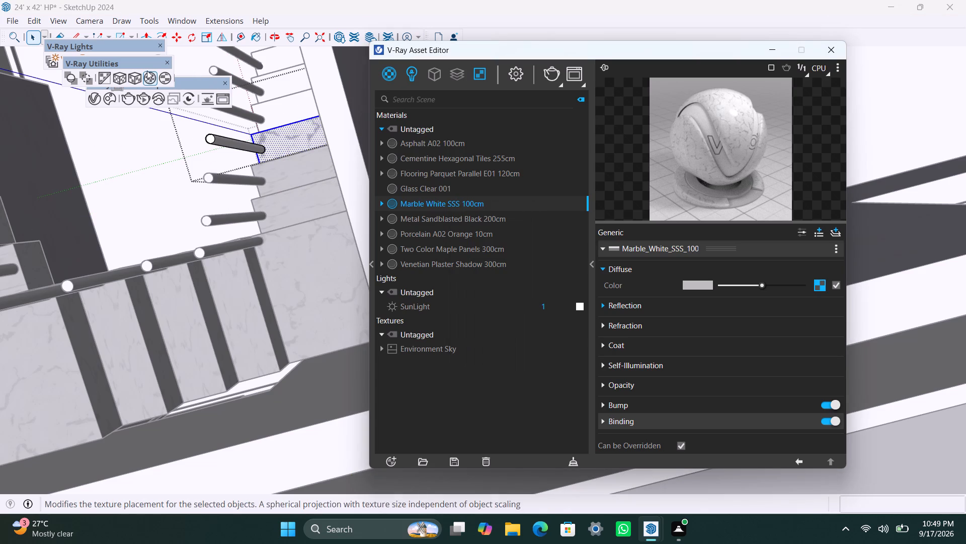
left_click(137, 78)
Apply Marble White SSS 100cm to the second flight's third-from-last step, with fitted cubic projection.
scroll(213, 218, "up", 3)
middle_click_drag(232, 220, 173, 324)
scroll(247, 189, "up", 1)
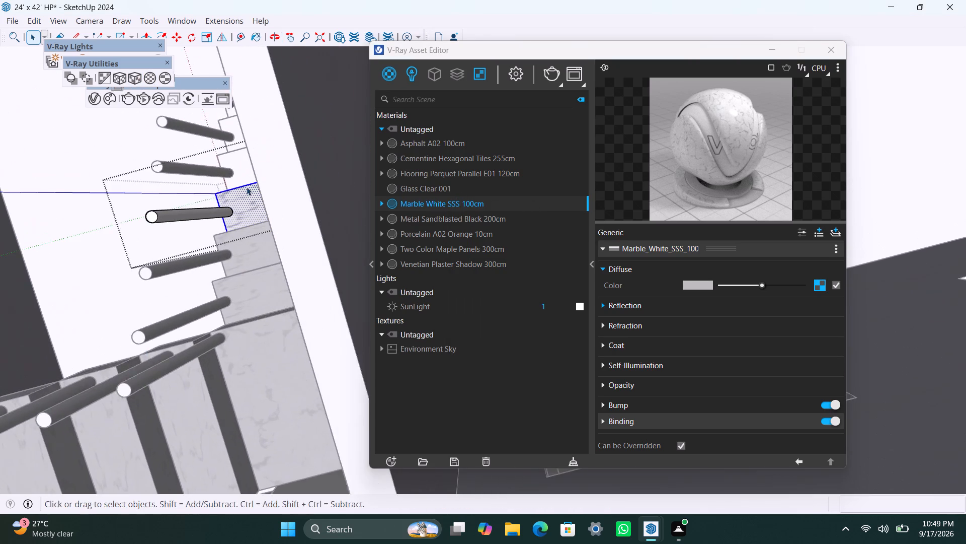
scroll(247, 187, "up", 1)
middle_click_drag(204, 226, 308, 217)
scroll(204, 337, "down", 10)
middle_click_drag(192, 401, 310, 423, "shift")
scroll(283, 367, "up", 3)
middle_click_drag(246, 349, 127, 381)
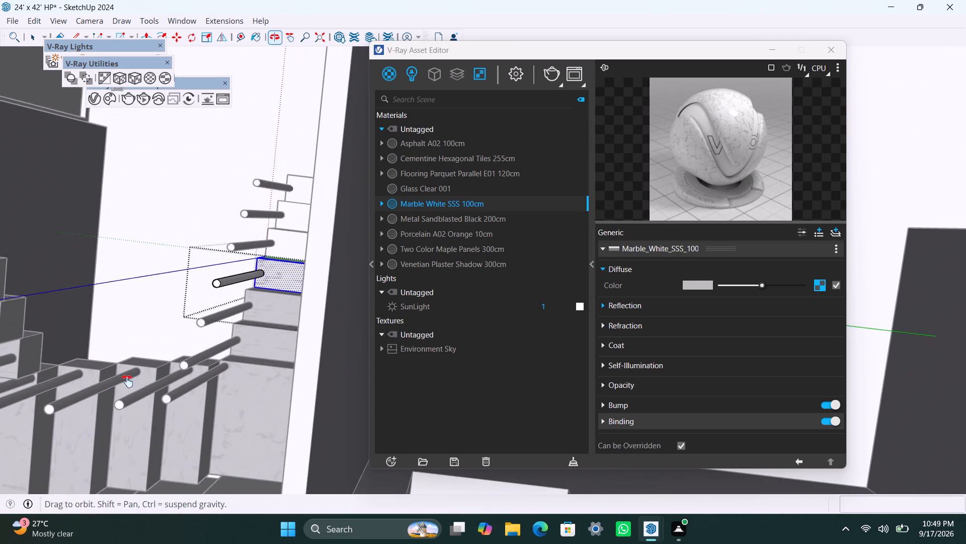
middle_click_drag(127, 381, 244, 437)
scroll(211, 369, "down", 5)
scroll(211, 472, "up", 2)
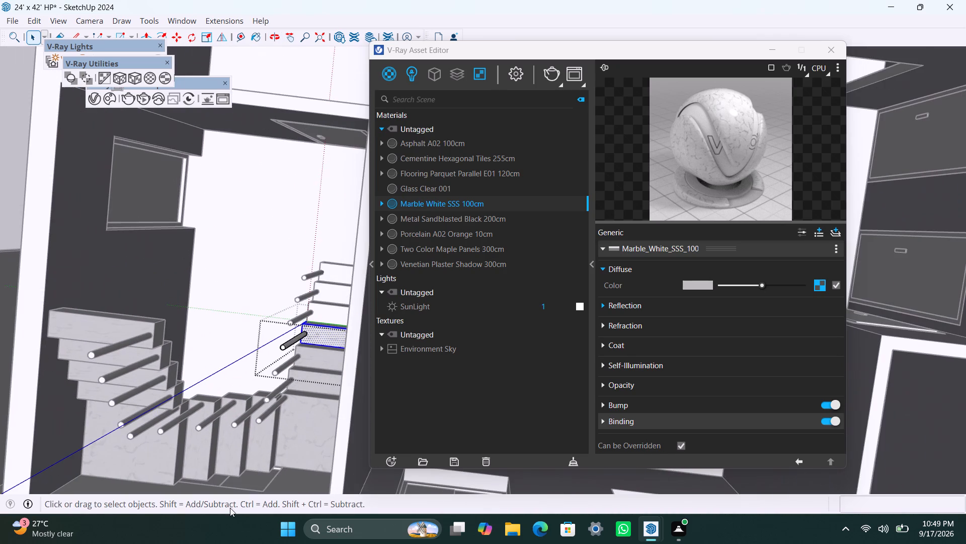
middle_click_drag(267, 506, 323, 474)
middle_click_drag(309, 449, 259, 368)
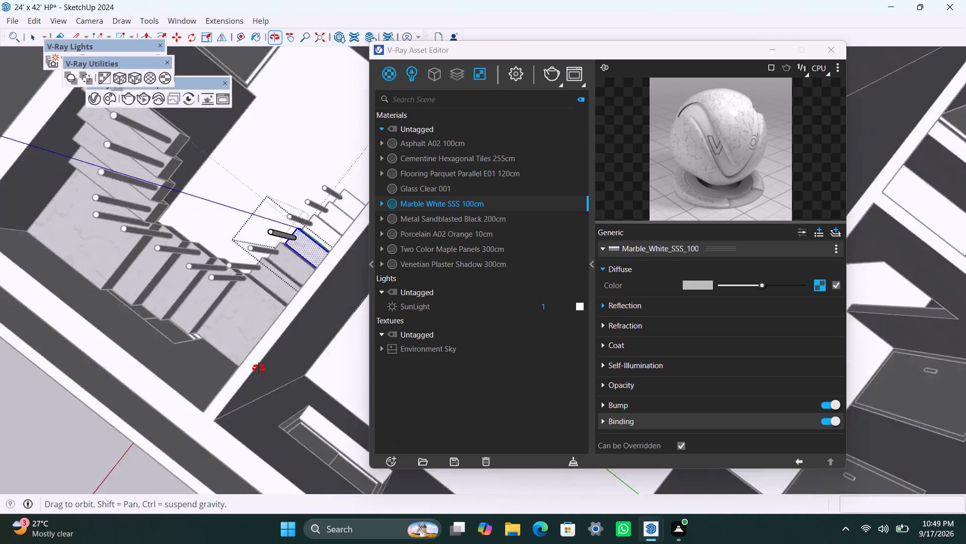
middle_click_drag(259, 368, 267, 221)
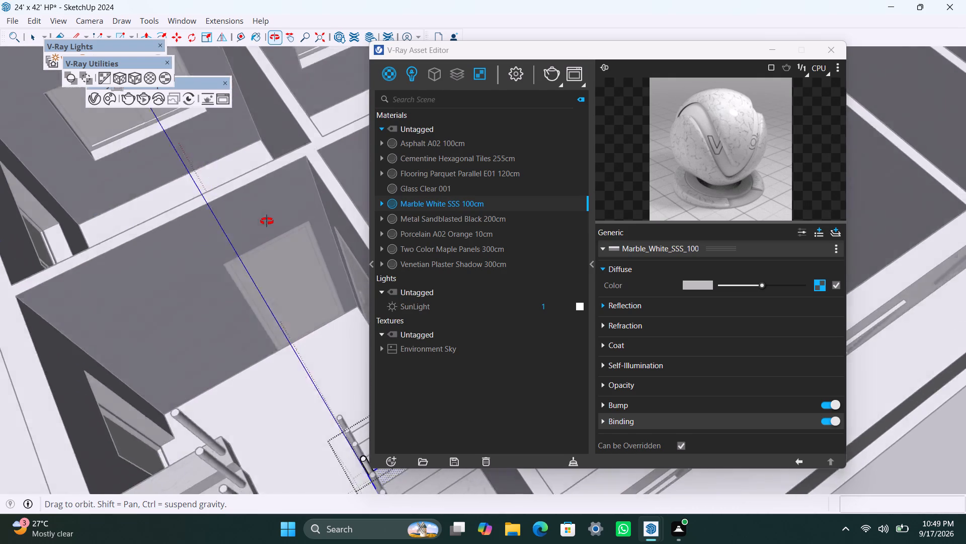
middle_click_drag(267, 221, 901, 270)
scroll(316, 375, "down", 4)
middle_click_drag(256, 361, 27, 342, "shift")
scroll(276, 345, "up", 4)
middle_click_drag(273, 322, 391, 372)
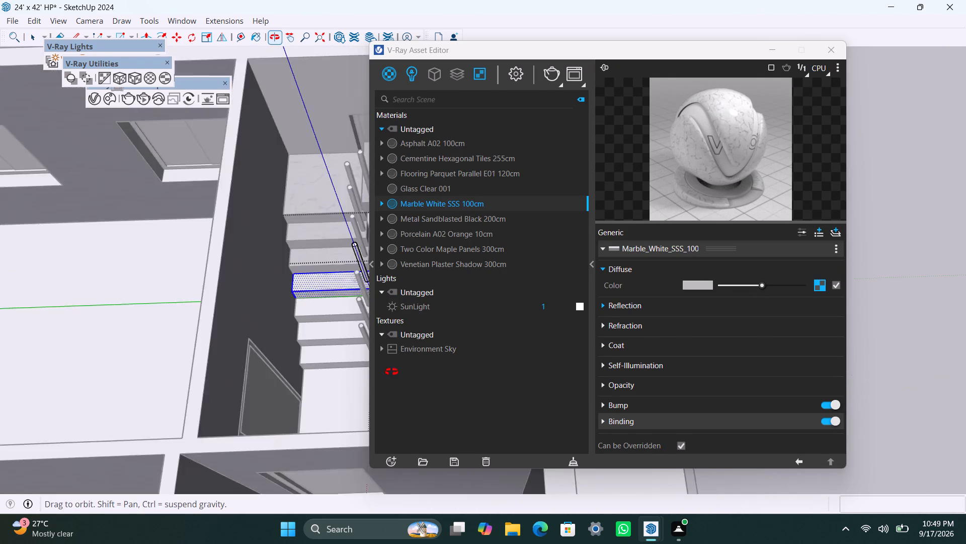
middle_click_drag(391, 372, 392, 372)
scroll(339, 343, "up", 4)
middle_click_drag(301, 328, 204, 337, "shift")
double_click(229, 329)
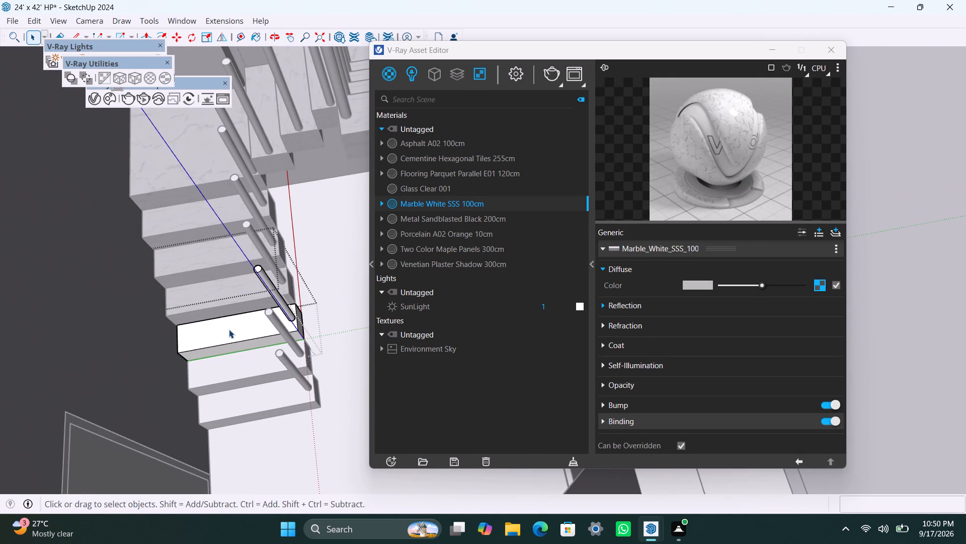
double_click(229, 329)
right_click(437, 201)
left_click(452, 242)
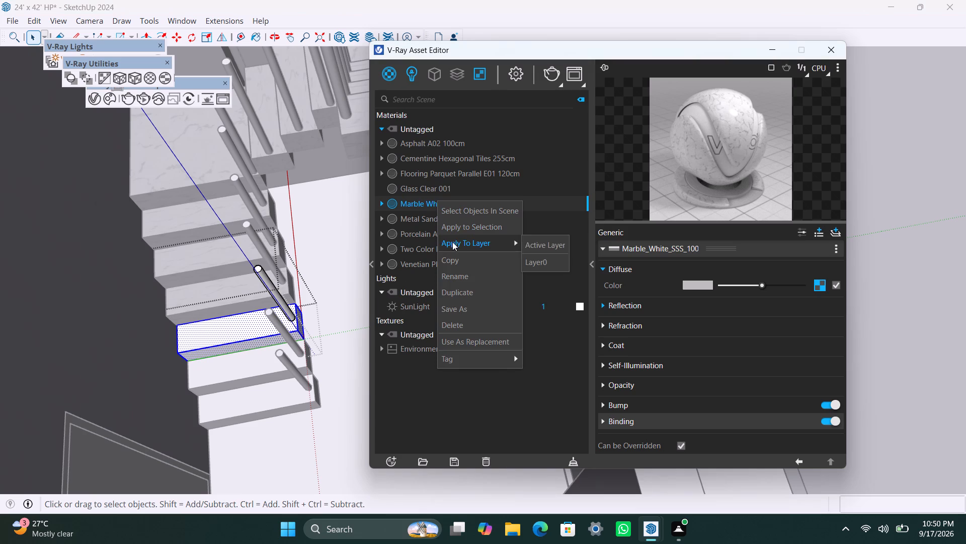
left_click(452, 229)
left_click(134, 78)
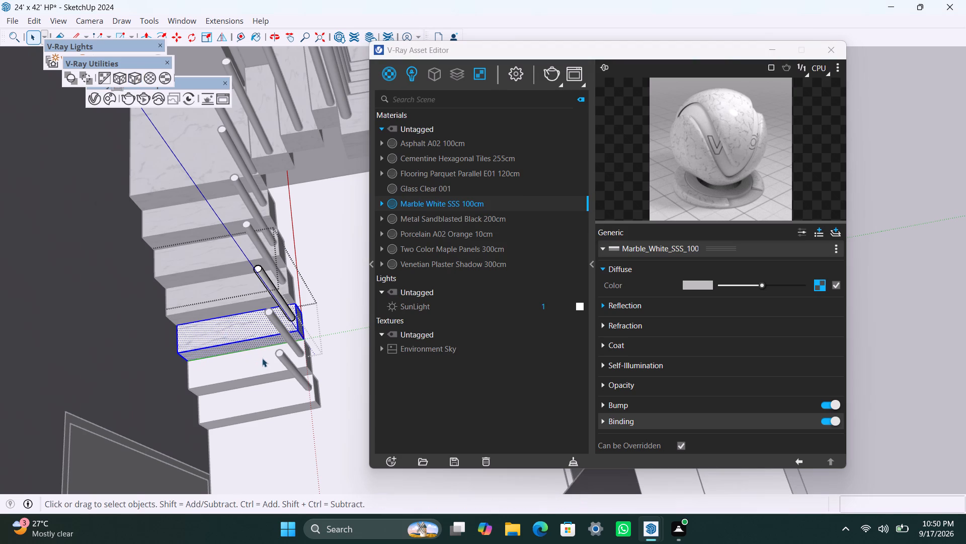
Apply Marble White SSS 100cm to the last two unmarbled steps at the end of the second flight, with fitted cubic projection.
triple_click(262, 358)
left_click(264, 358)
right_click(443, 201)
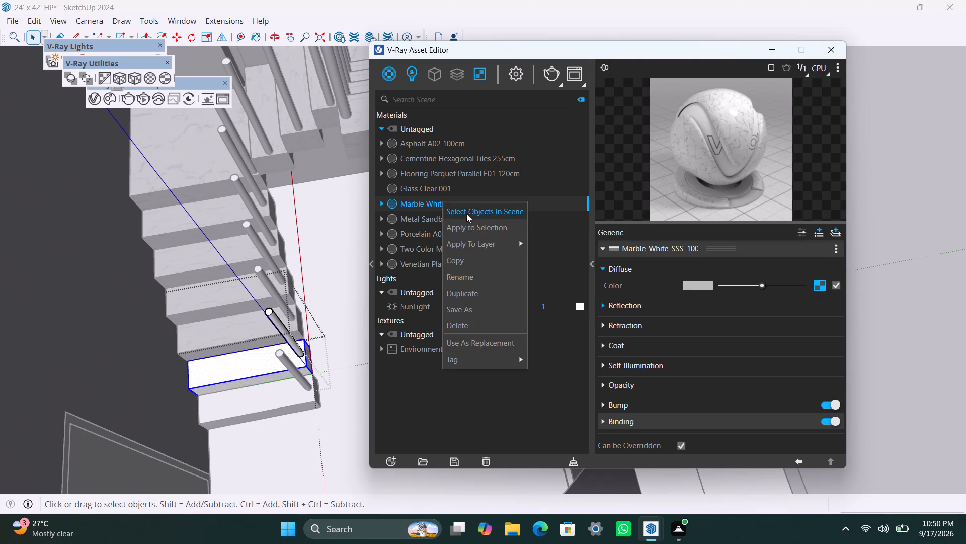
left_click(466, 224)
left_click(135, 79)
triple_click(260, 398)
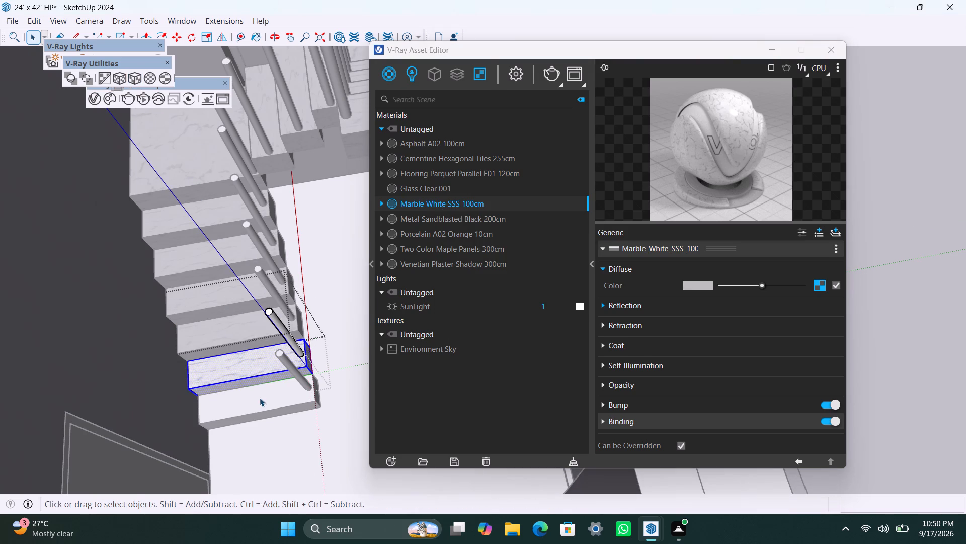
left_click(260, 399)
right_click_drag(432, 203, 436, 209)
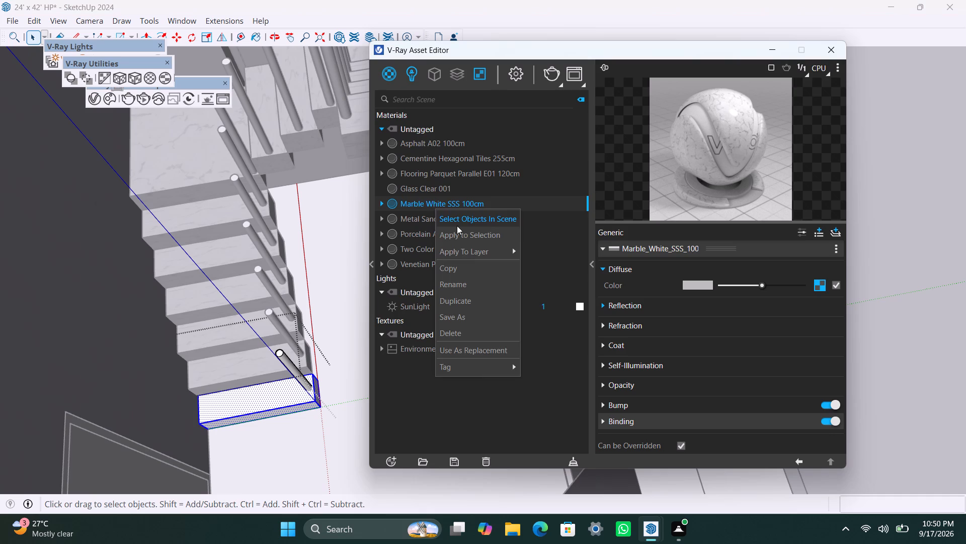
left_click(457, 233)
left_click(137, 82)
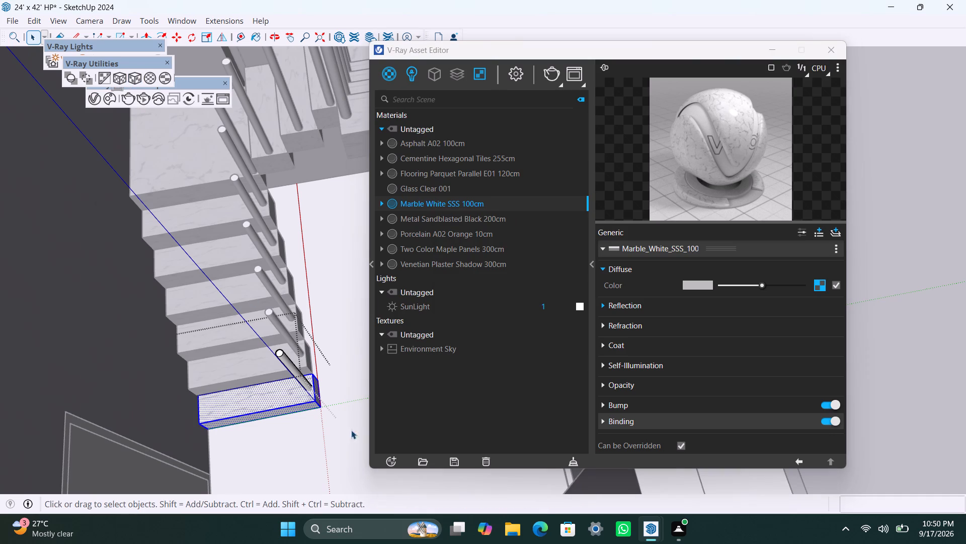
left_click(350, 453)
Apply Metal Sandblasted Black 200cm to the railing rod on the second flight's end step, with fitted cubic projection.
scroll(296, 388, "up", 2)
left_click(292, 362)
triple_click(290, 362)
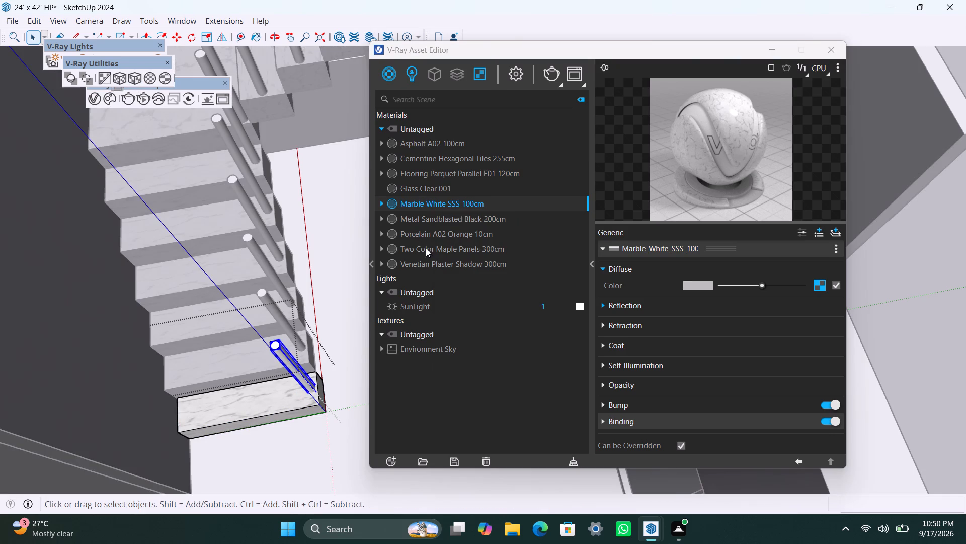
left_click(428, 265)
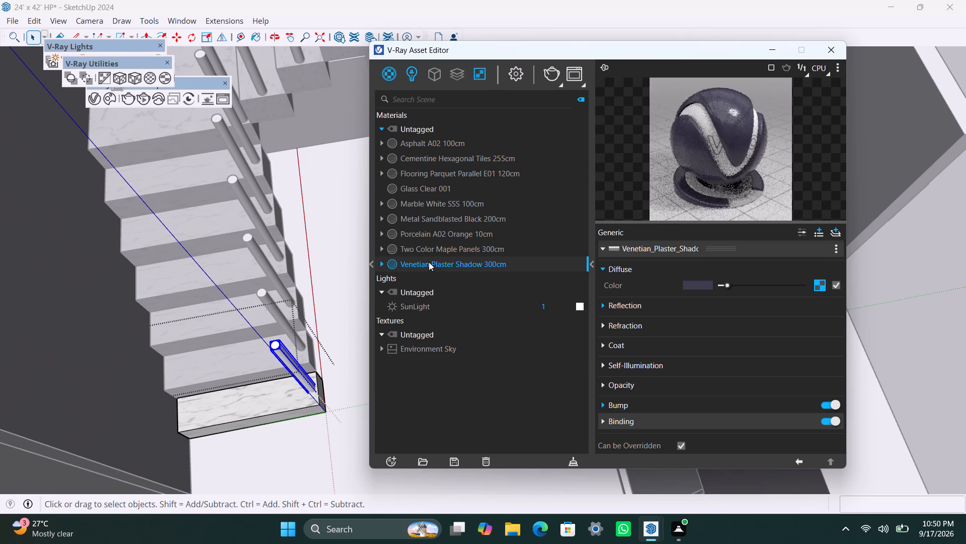
left_click(436, 249)
left_click(437, 235)
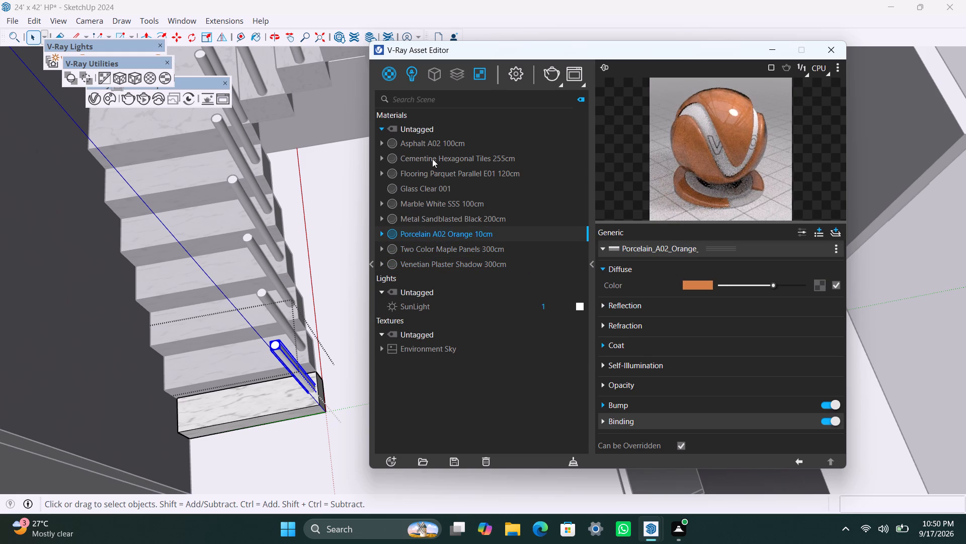
left_click(421, 219)
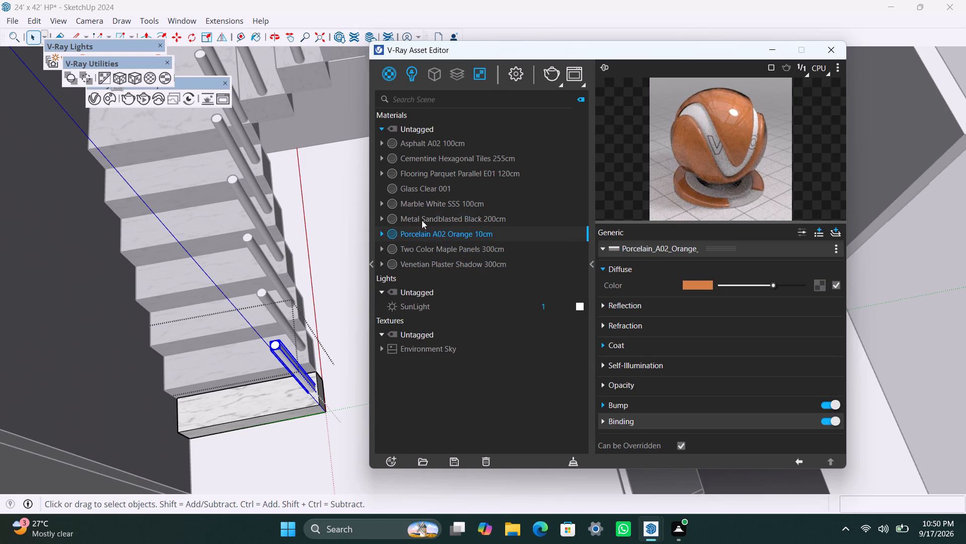
right_click(424, 219)
left_click(444, 244)
left_click(274, 301)
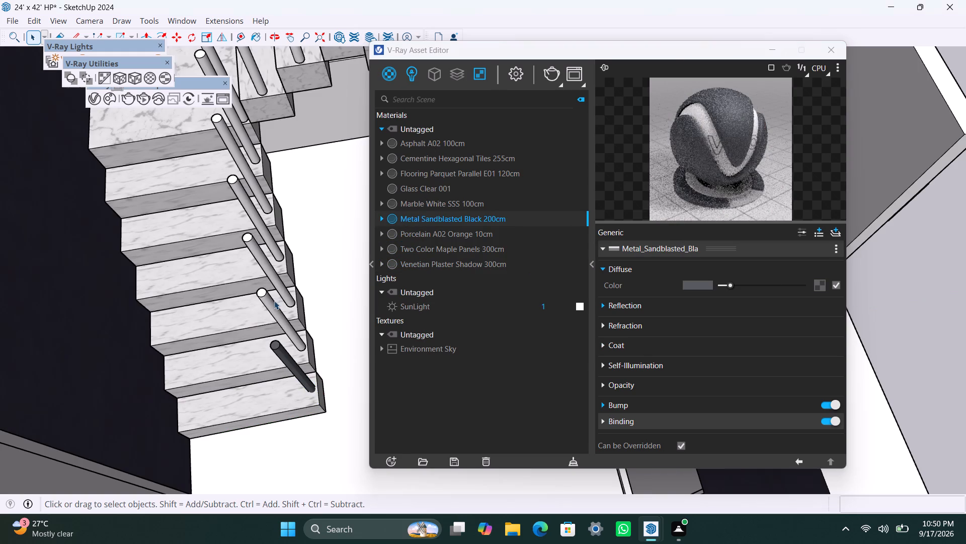
left_click(269, 304)
left_click(299, 371)
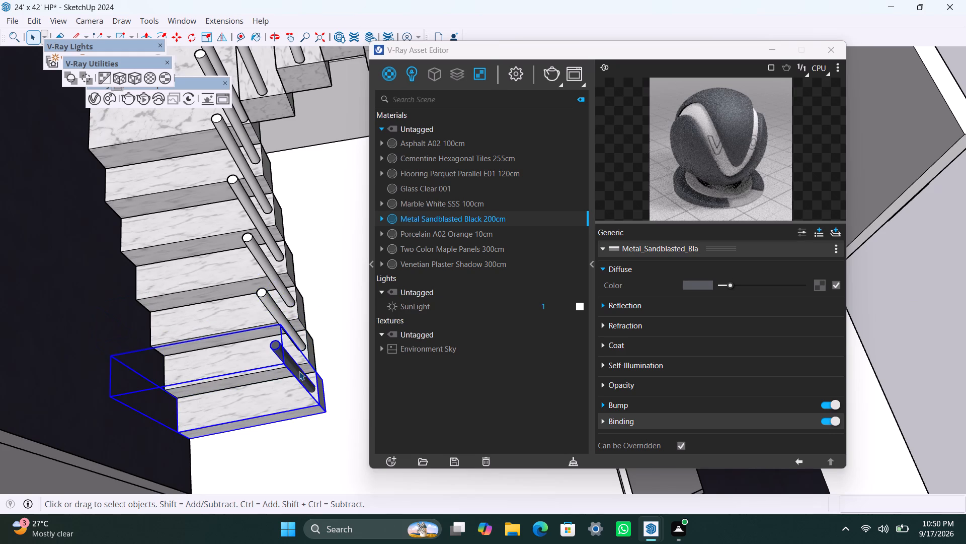
double_click(297, 374)
double_click(276, 349)
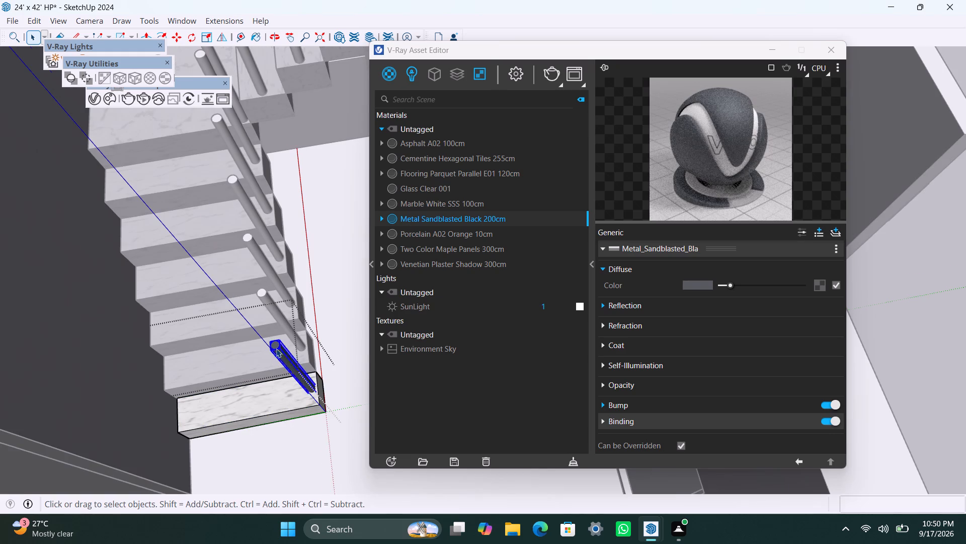
left_click(346, 307)
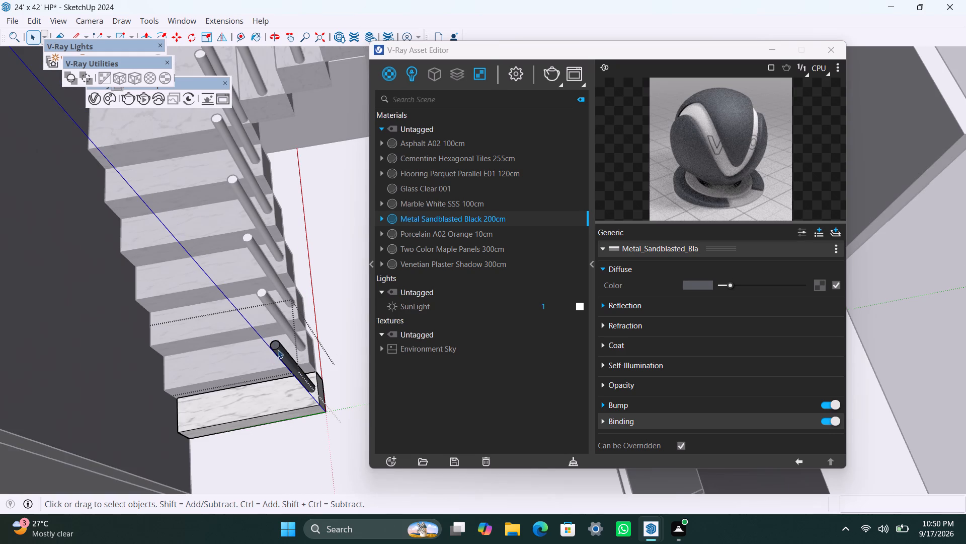
left_click(278, 350)
left_click(132, 83)
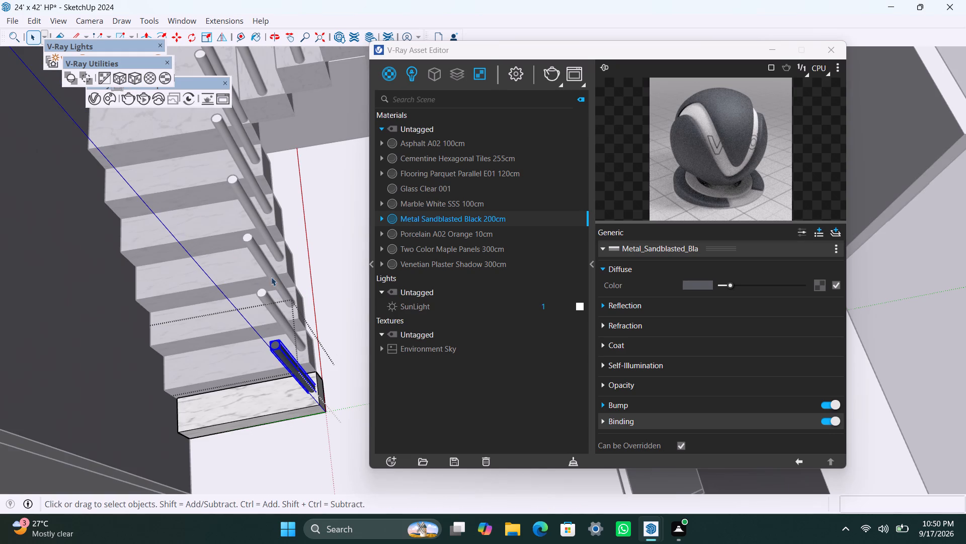
Apply Metal Sandblasted Black 200cm to the next three railing rods along the second flight, with fitted cubic projection.
triple_click(258, 296)
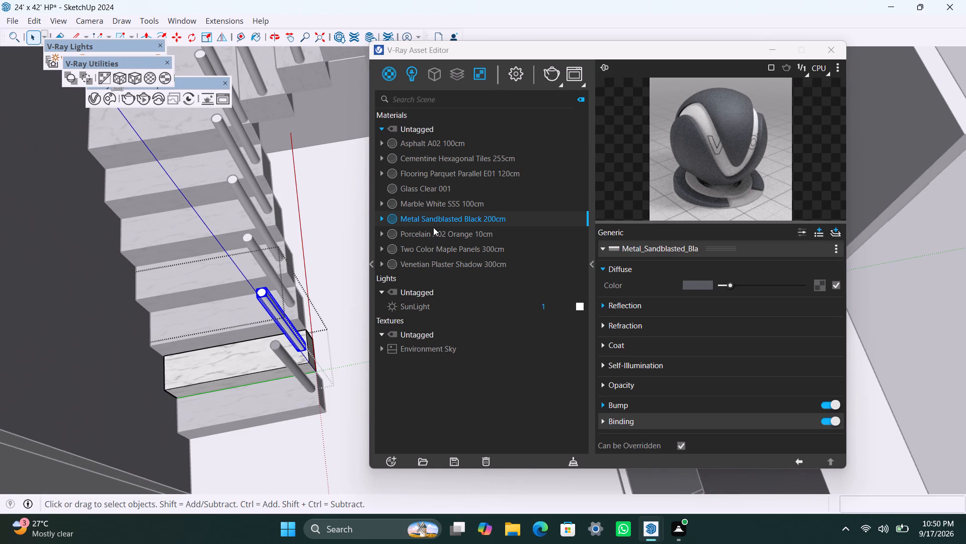
right_click_drag(436, 219, 439, 225)
left_click(478, 248)
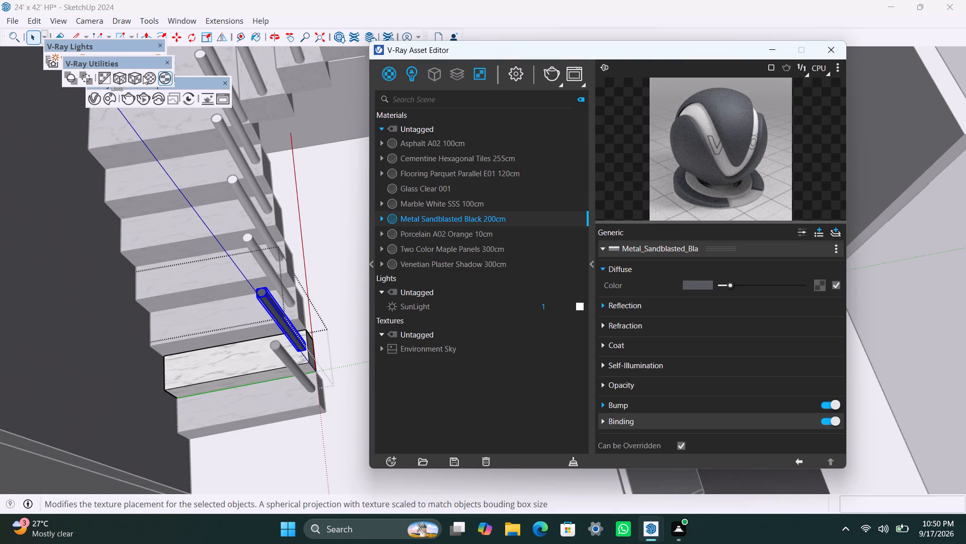
left_click(140, 76)
triple_click(254, 244)
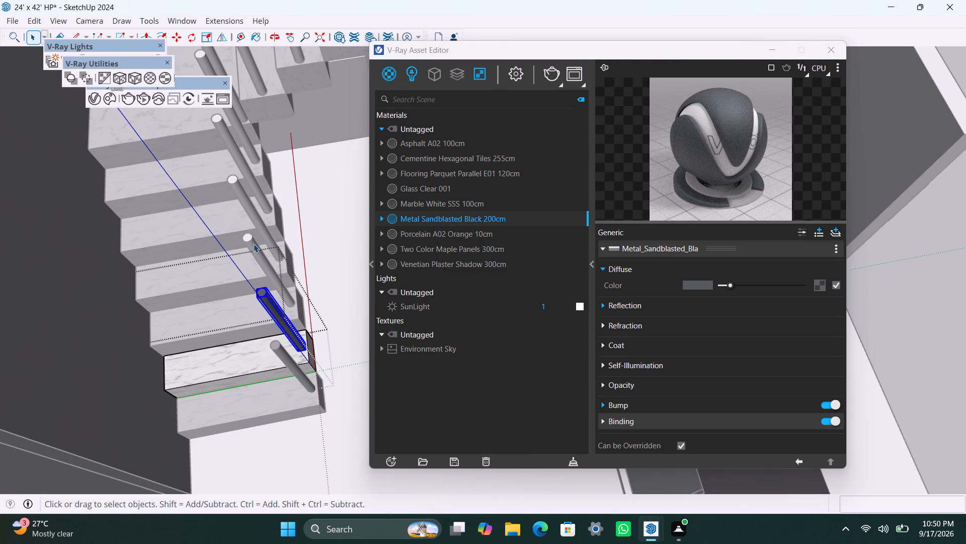
right_click(458, 220)
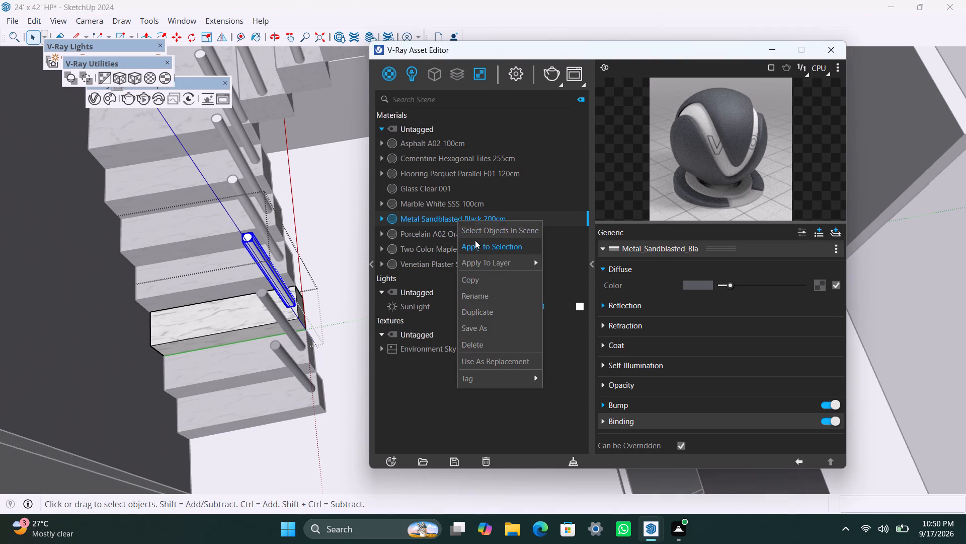
left_click(475, 243)
left_click(137, 78)
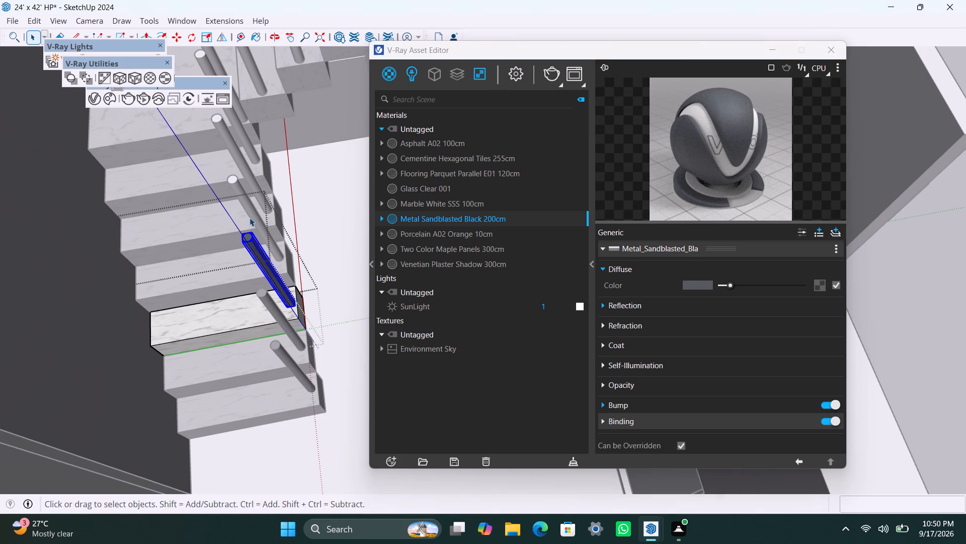
double_click(231, 186)
left_click(233, 184)
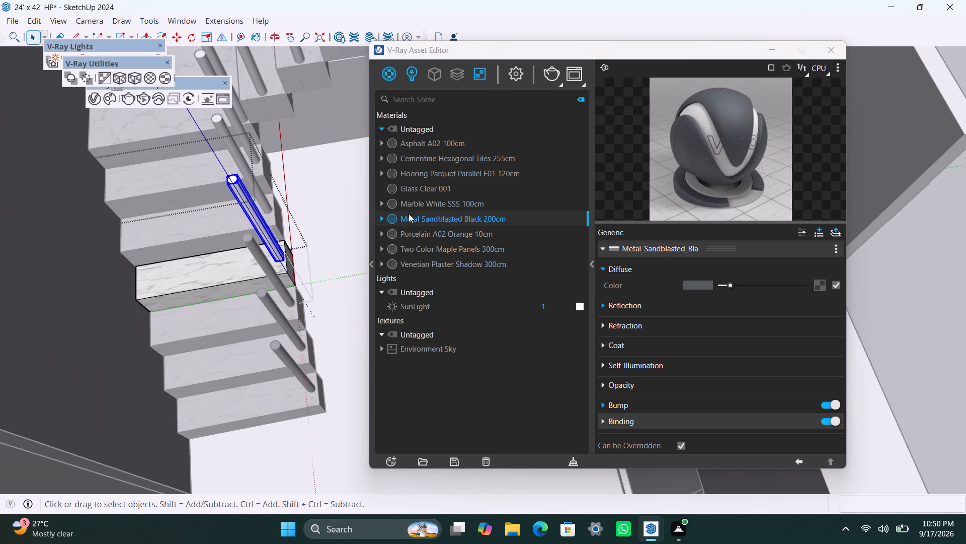
right_click(415, 220)
left_click(429, 240)
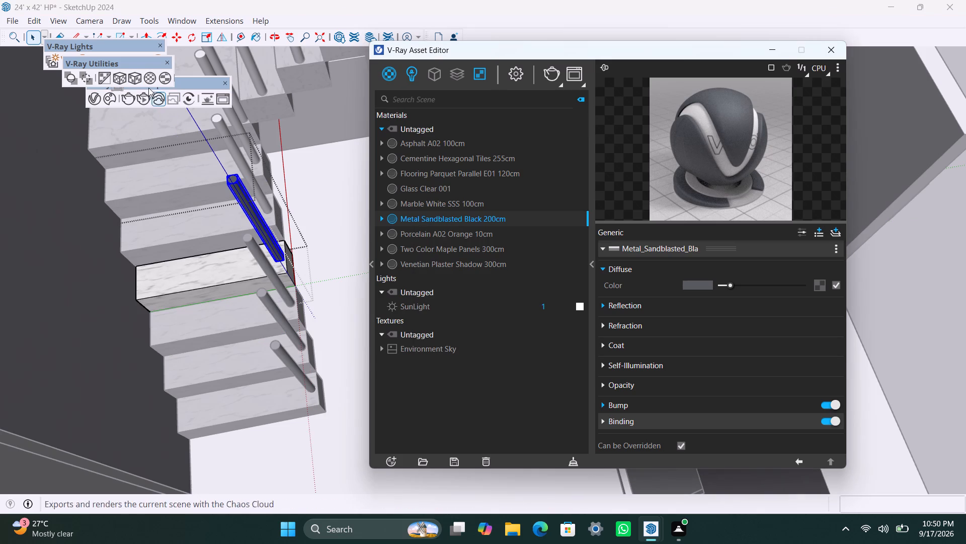
left_click(138, 75)
Apply Metal Sandblasted Black 200cm to the next uncovered railing rod along the second flight, with fitted cubic projection.
scroll(235, 151, "up", 2)
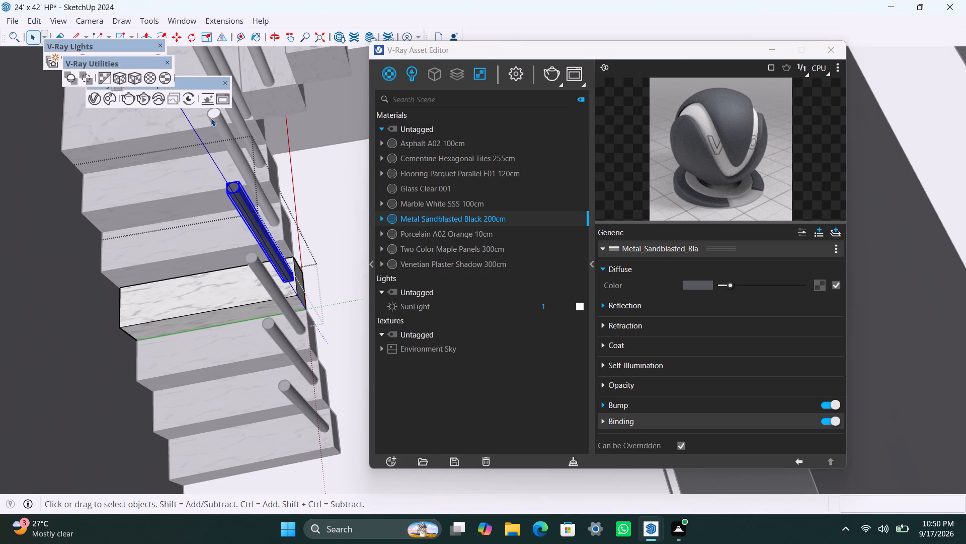
double_click(211, 118)
left_click(215, 117)
right_click(416, 219)
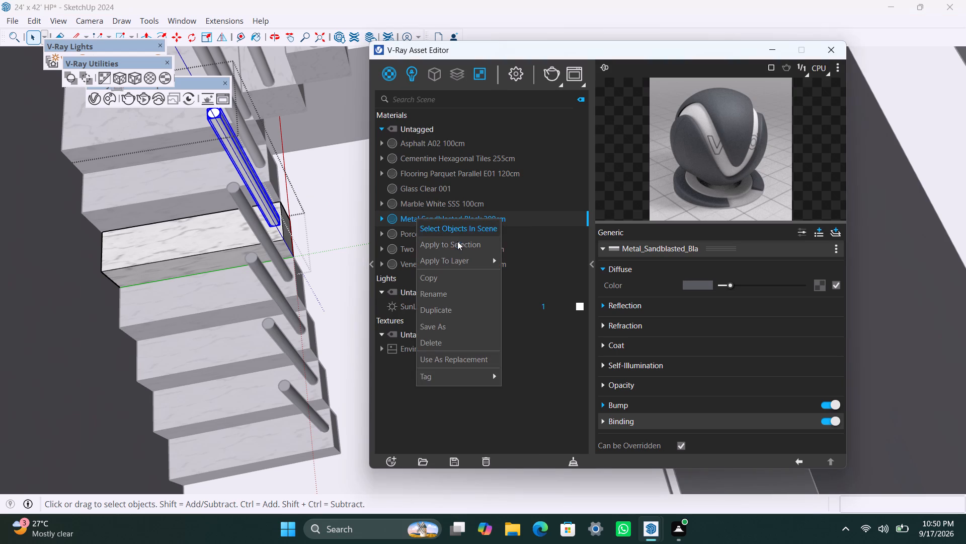
left_click(457, 244)
left_click(135, 76)
Apply Metal Sandblasted Black 200cm to the second flight's railing rod just before the wide landing, with fitted cubic projection.
scroll(224, 281, "down", 4)
middle_click_drag(292, 318, 307, 416, "shift")
scroll(216, 275, "up", 2)
triple_click(235, 268)
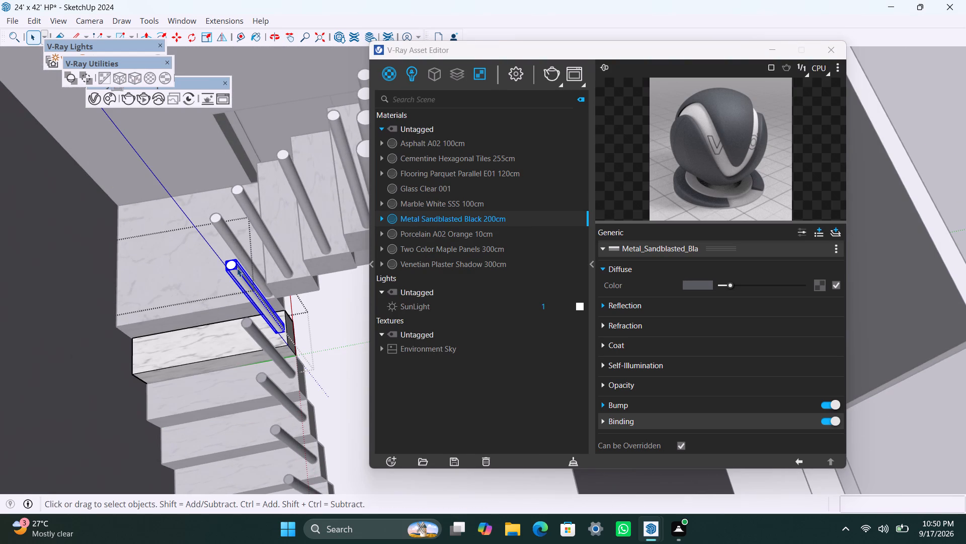
right_click_drag(435, 220, 439, 228)
left_click(460, 251)
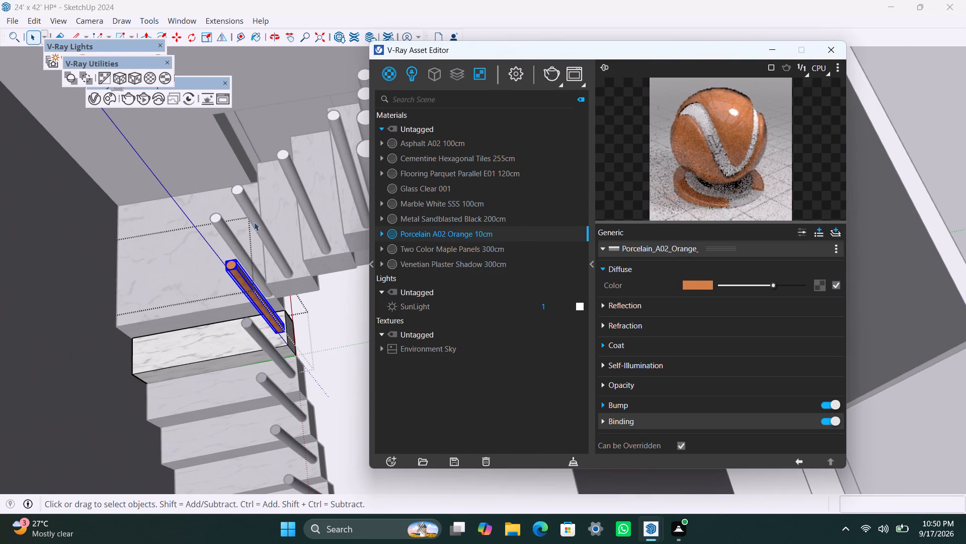
left_click(455, 222)
right_click(454, 222)
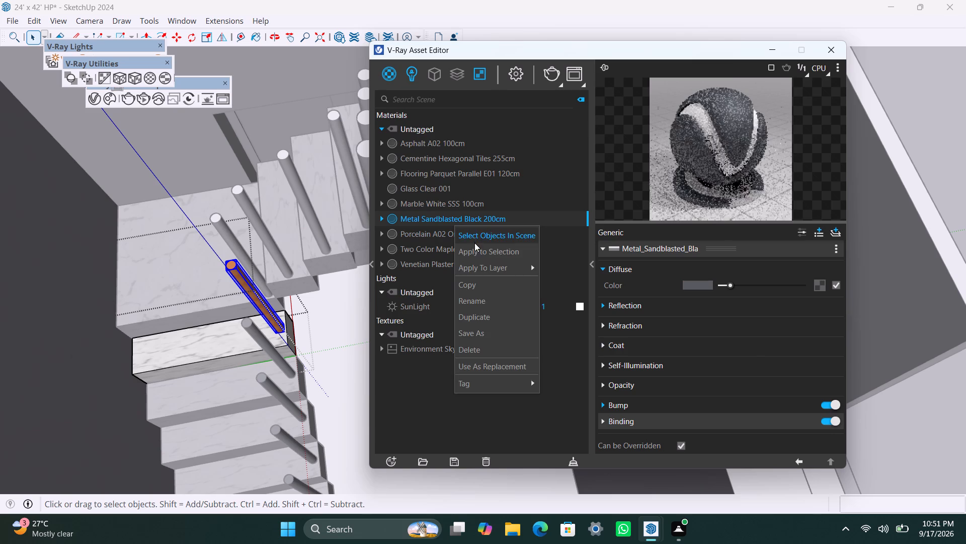
left_click(476, 244)
left_click(138, 77)
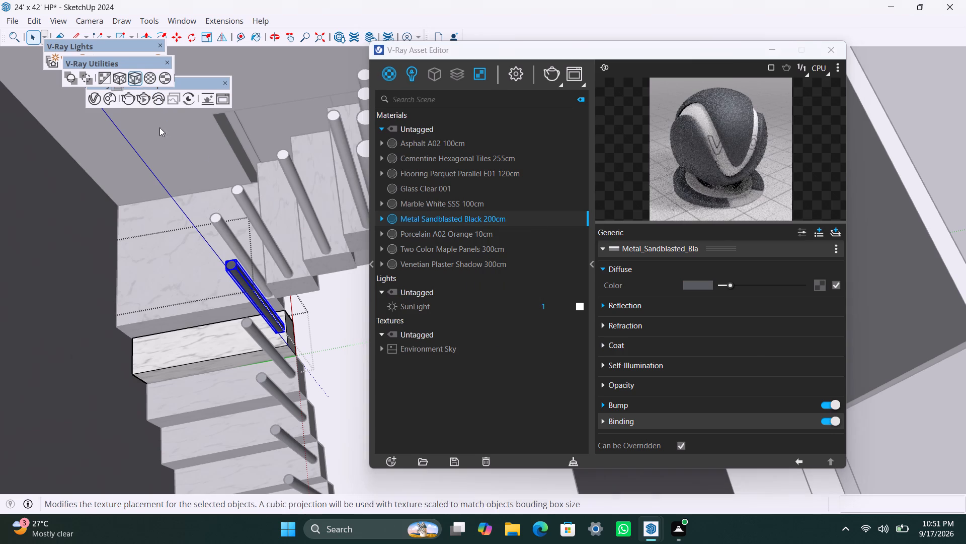
Apply Metal Sandblasted Black 200cm to the wide landing's railing rod and the next two rods around the turn, with fitted cubic projection.
triple_click(220, 224)
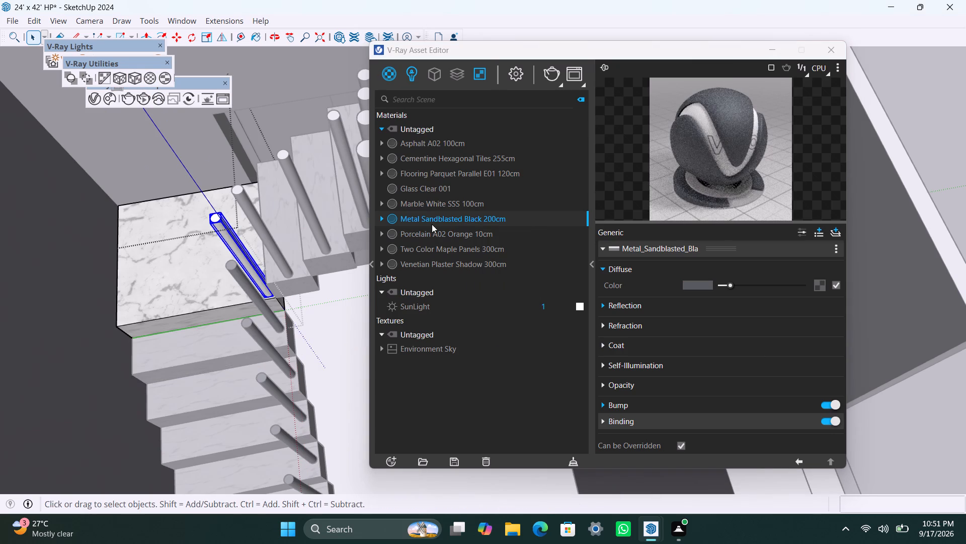
right_click(437, 215)
left_click(469, 239)
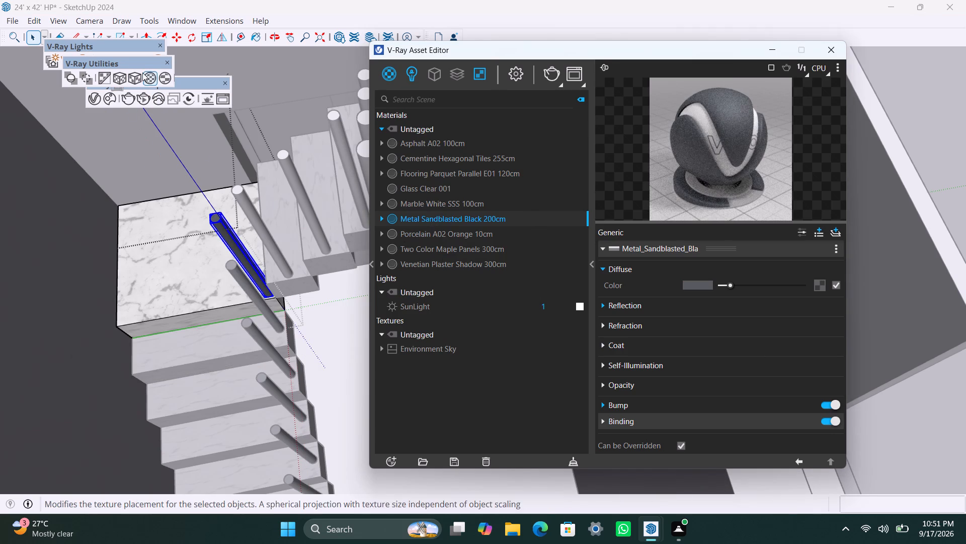
left_click(138, 73)
triple_click(242, 197)
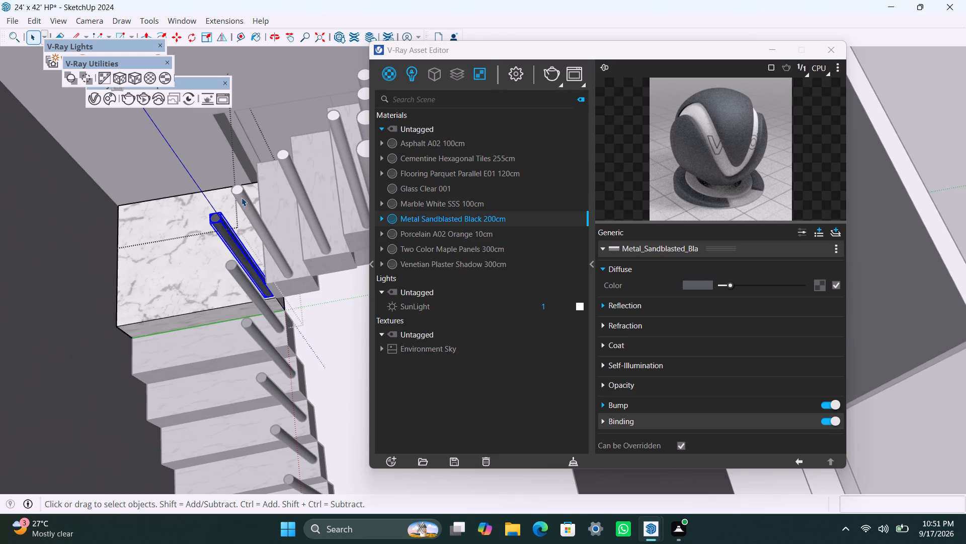
right_click(449, 219)
left_click(467, 250)
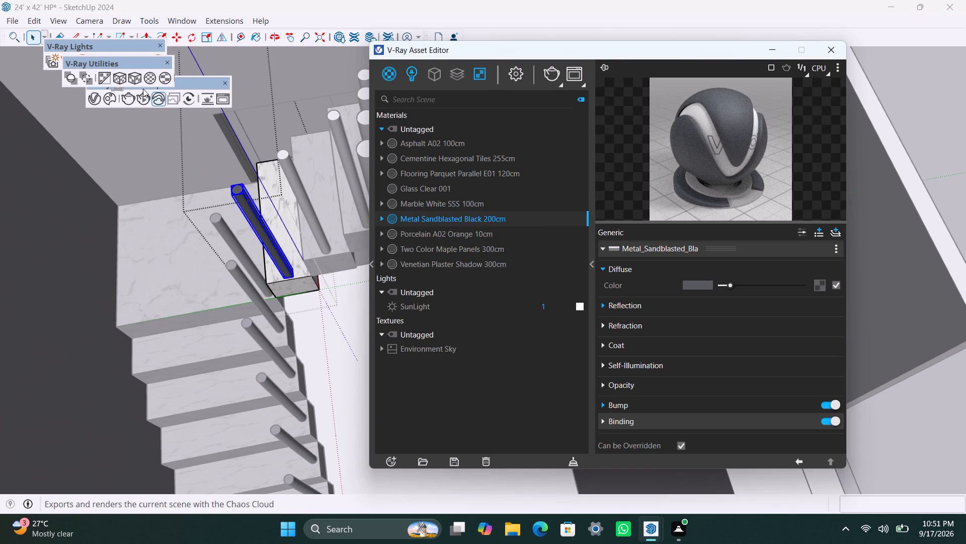
left_click(133, 81)
triple_click(295, 184)
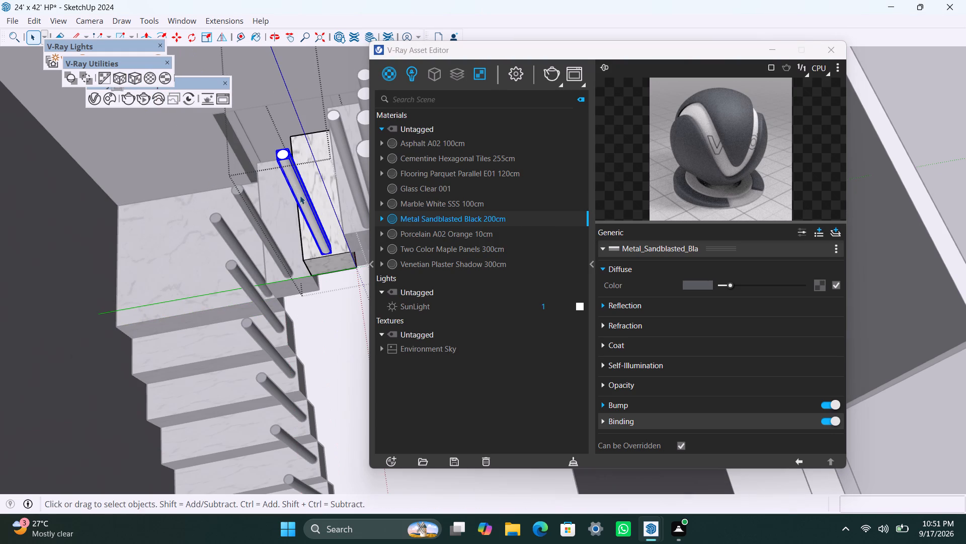
right_click(447, 221)
left_click(454, 243)
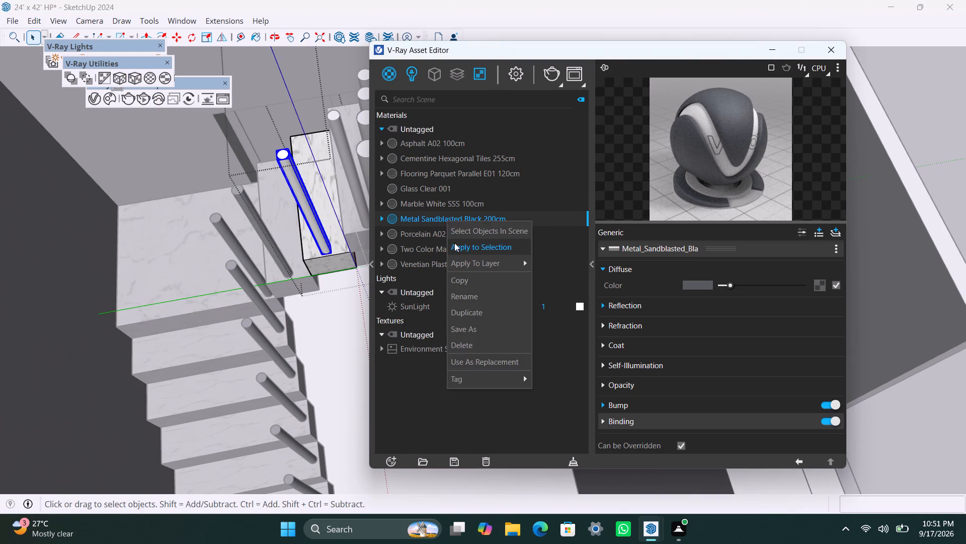
left_click(137, 76)
Apply Metal Sandblasted Black 200cm to the railing rod on the short middle run's step beside the other landing, with cubic projection.
scroll(198, 292, "down", 5)
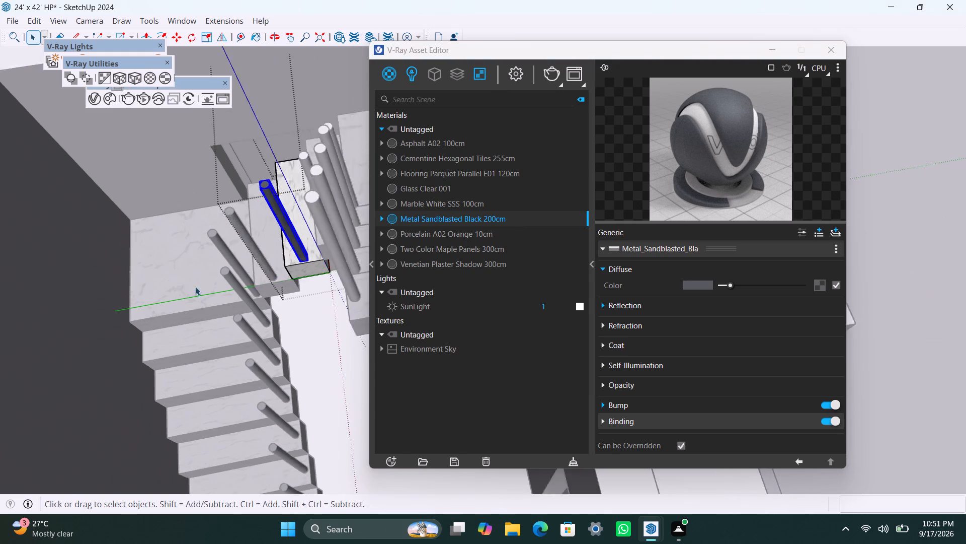
scroll(195, 287, "down", 5)
middle_click_drag(170, 368, 434, 341)
scroll(215, 286, "down", 6)
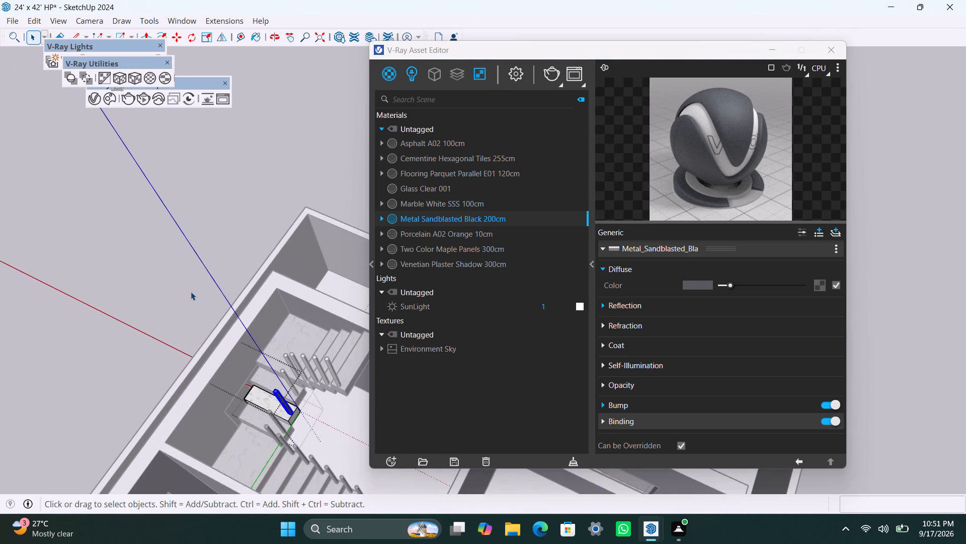
scroll(180, 291, "down", 2)
middle_click_drag(134, 384, 207, 418)
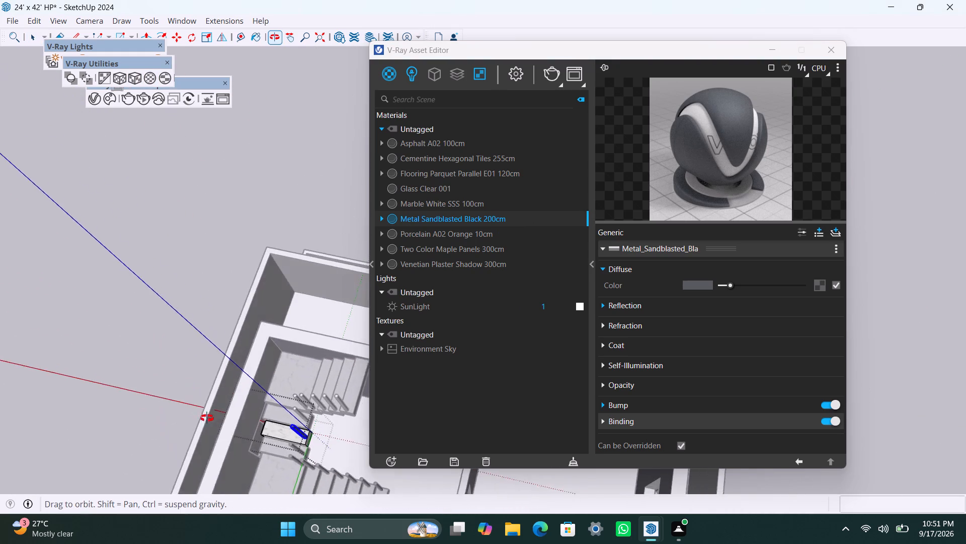
middle_click_drag(207, 418, 249, 418)
scroll(256, 389, "up", 3)
middle_click_drag(251, 359, 99, 229, "shift")
scroll(166, 325, "up", 4)
middle_click_drag(212, 367, 230, 367)
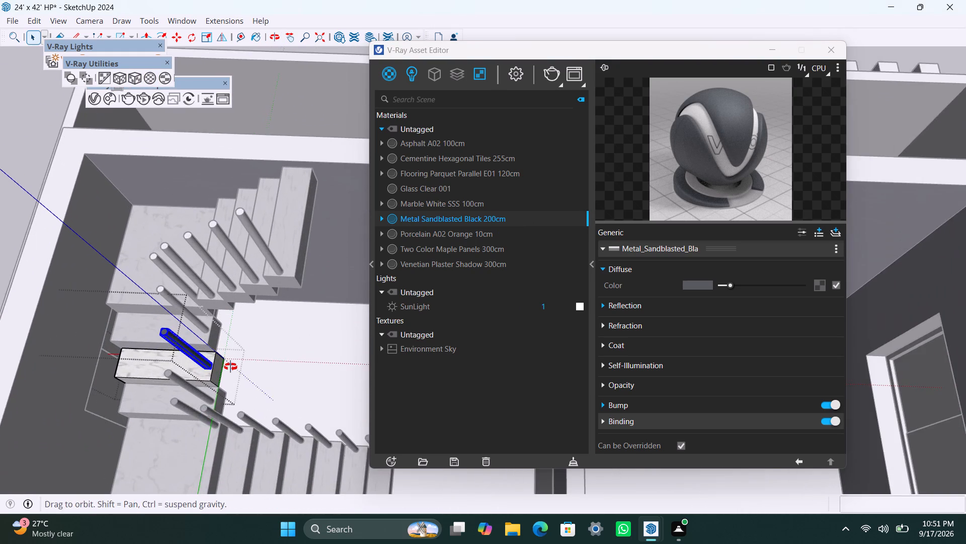
middle_click_drag(230, 367, 231, 365)
scroll(194, 327, "up", 6)
triple_click(153, 305)
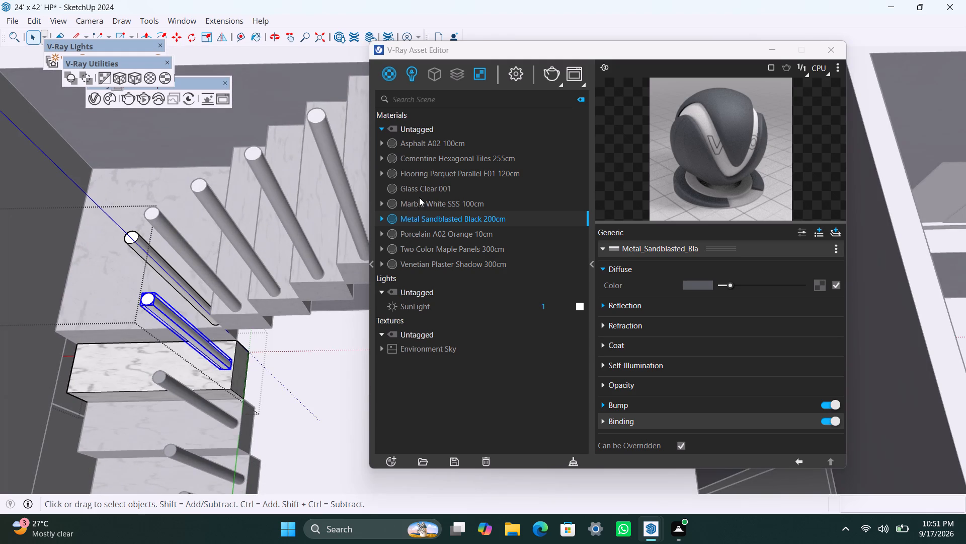
right_click(432, 220)
left_click(441, 252)
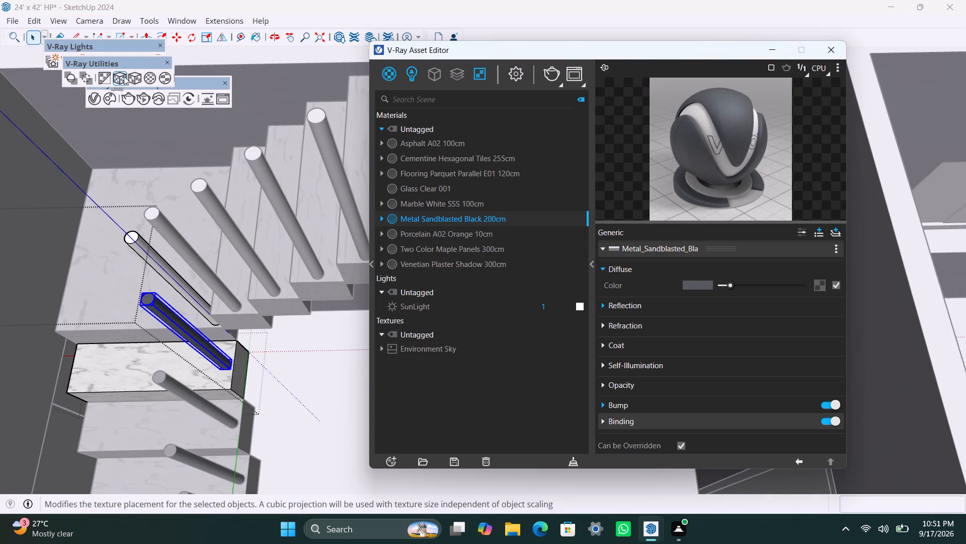
left_click(128, 78)
Apply Metal Sandblasted Black 200cm to the other landing's railing rod and the adjoining flight's first rod, with fitted cubic projection.
scroll(147, 254, "up", 2)
triple_click(135, 239)
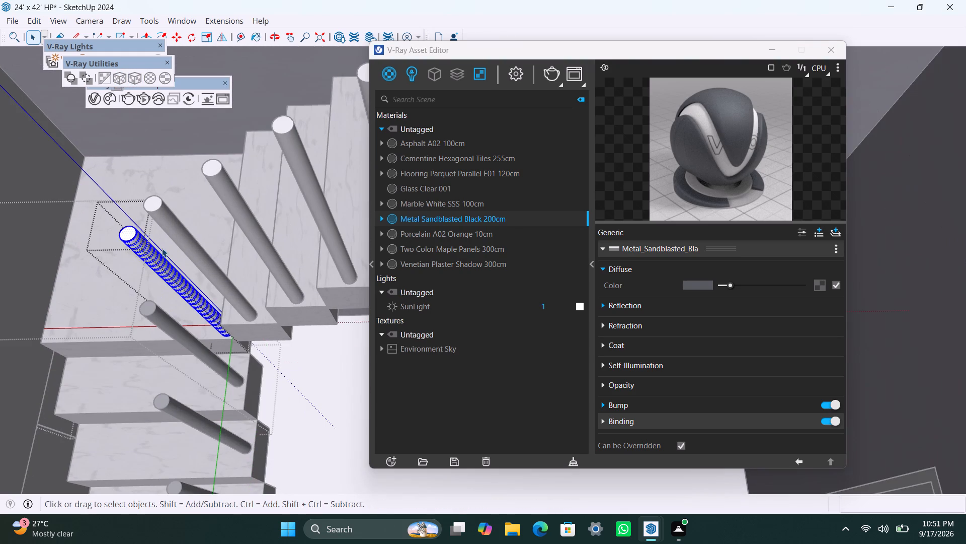
right_click(451, 222)
left_click(465, 239)
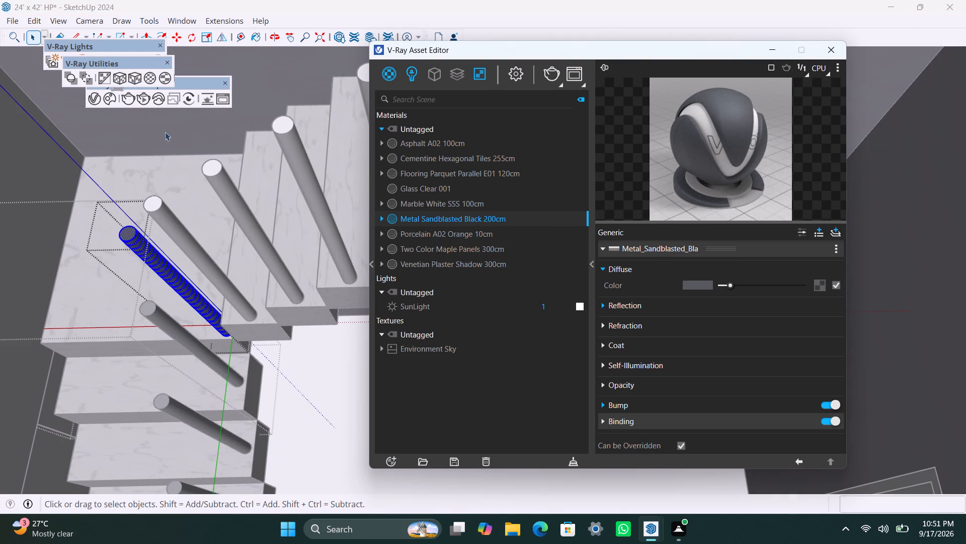
left_click(135, 74)
triple_click(150, 214)
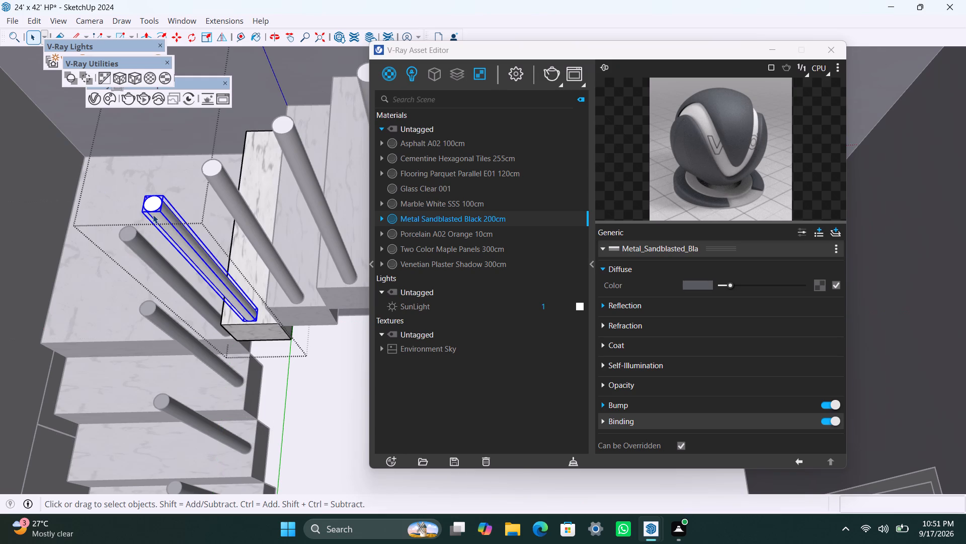
right_click(436, 220)
left_click(450, 242)
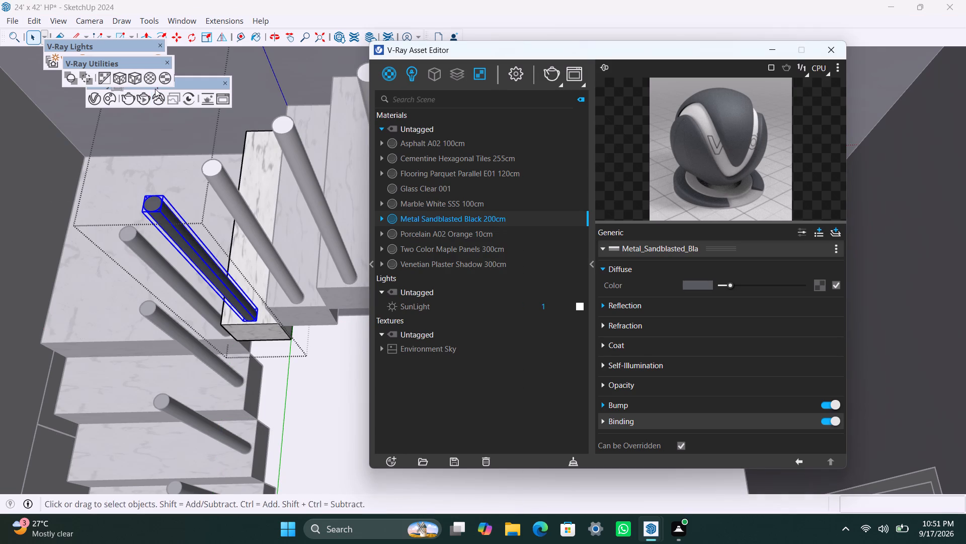
left_click_drag(140, 78, 140, 84)
Apply Metal Sandblasted Black 200cm to the next two railing rods along the adjoining flight, with fitted cubic projection.
triple_click(227, 184)
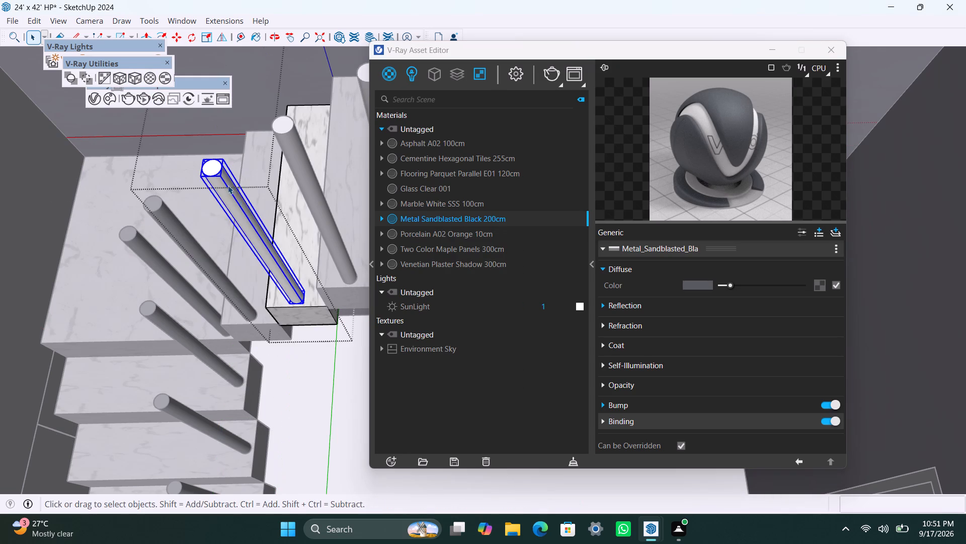
right_click(442, 218)
left_click(454, 239)
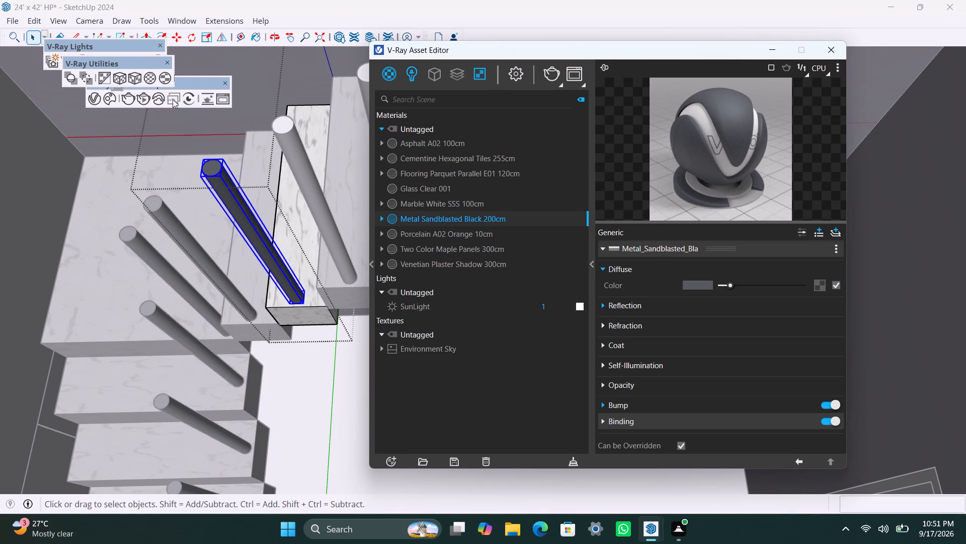
left_click(135, 83)
triple_click(288, 135)
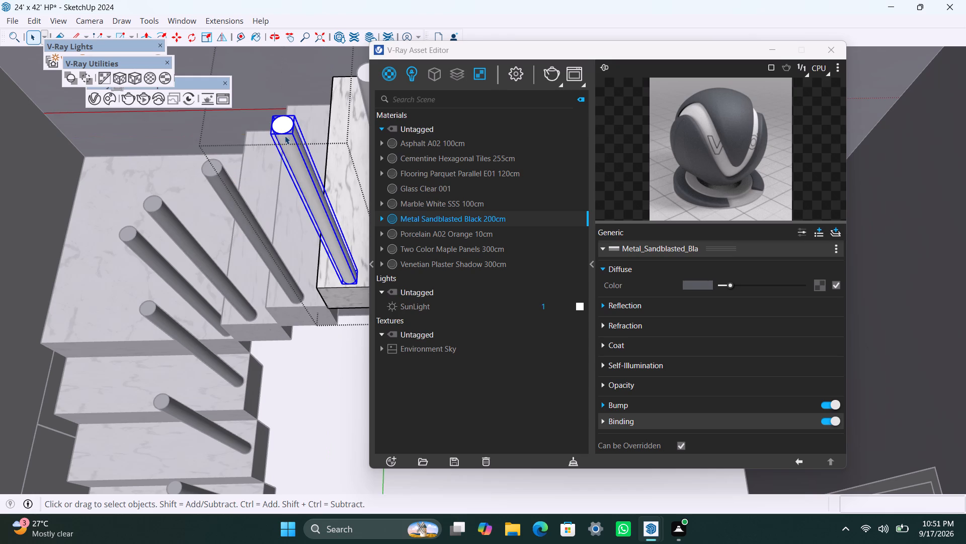
right_click(441, 219)
left_click(458, 238)
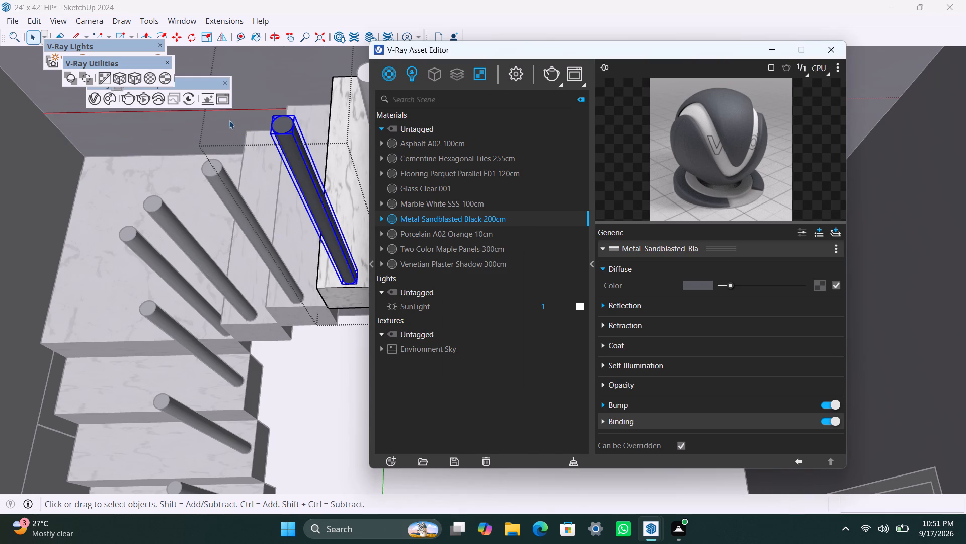
left_click(139, 79)
Apply Metal Sandblasted Black 200cm to the staircase's last white railing rod with fitted cubic projection, and exit the group editing.
scroll(144, 348, "down", 8)
middle_click_drag(160, 311, 126, 326, "shift")
scroll(170, 307, "up", 4)
triple_click(206, 252)
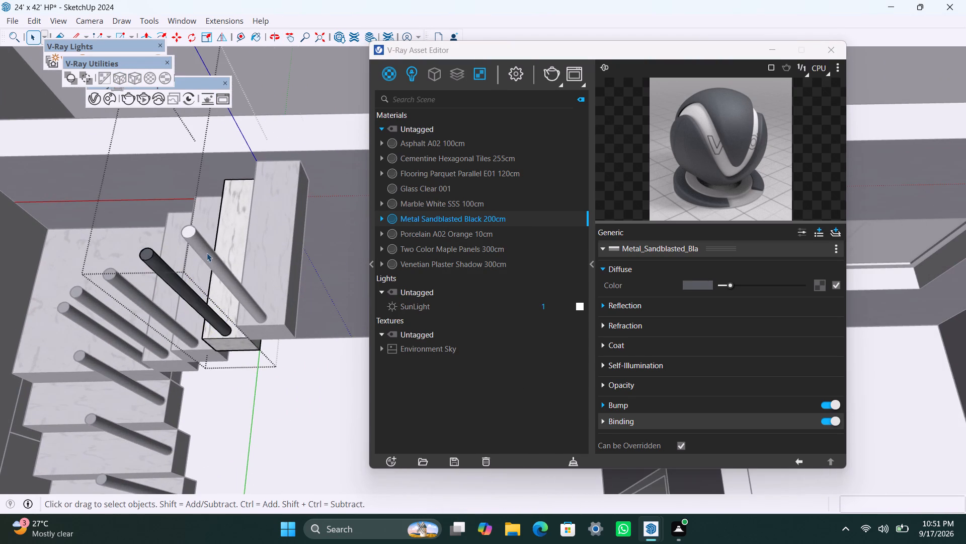
triple_click(189, 241)
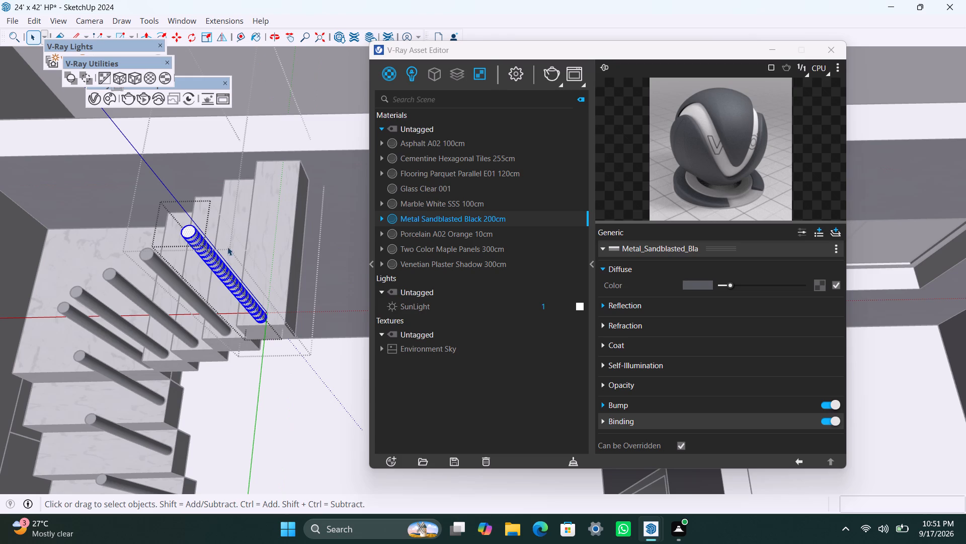
right_click(416, 217)
left_click(450, 246)
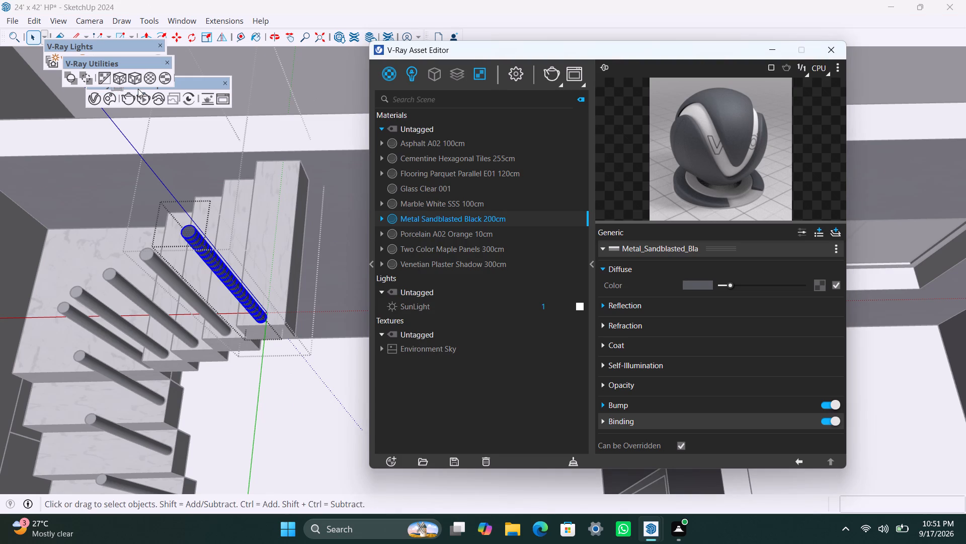
left_click(138, 84)
scroll(165, 211, "down", 15)
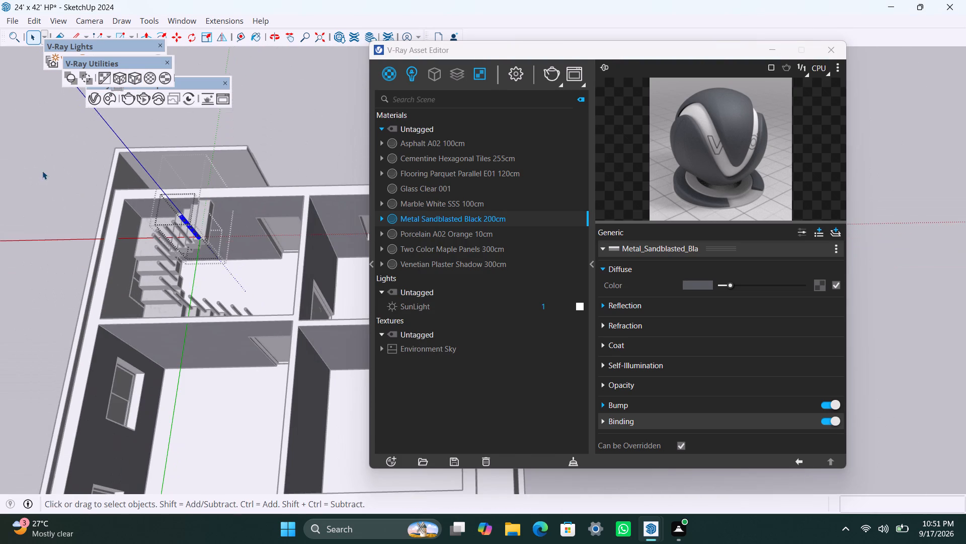
left_click(42, 169)
scroll(165, 264, "down", 9)
double_click(253, 138)
scroll(211, 286, "down", 4)
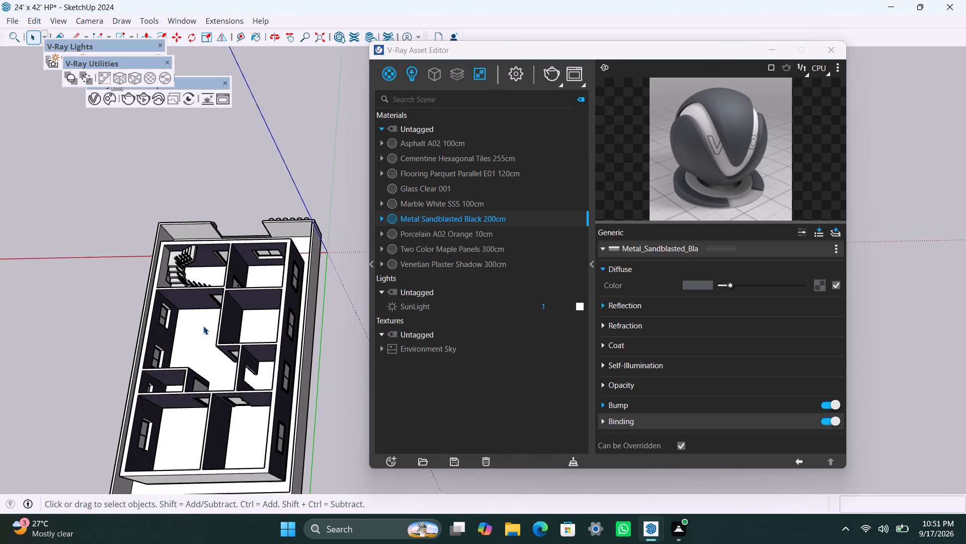
Look over the whole house model from above and around its outer sides.
middle_click_drag(182, 333, 198, 289)
scroll(224, 308, "up", 3)
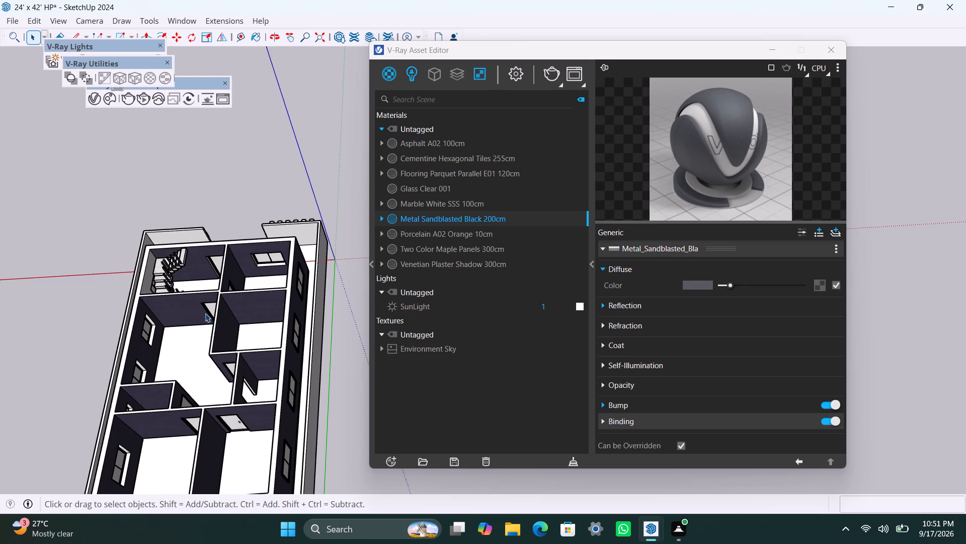
scroll(220, 305, "up", 6)
scroll(232, 383, "down", 10)
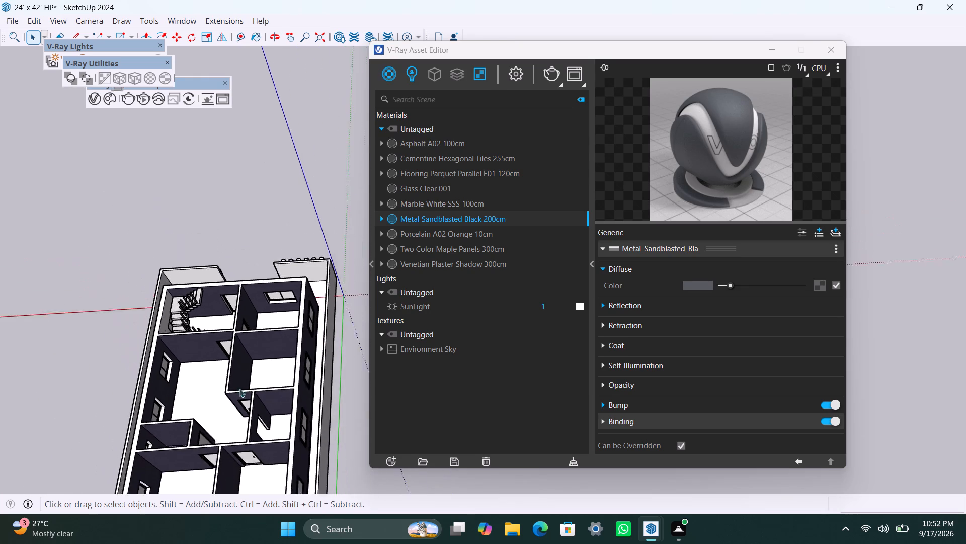
scroll(239, 389, "down", 2)
middle_click_drag(263, 433, 0, 337)
scroll(271, 257, "down", 6)
middle_click_drag(299, 303, 38, 315)
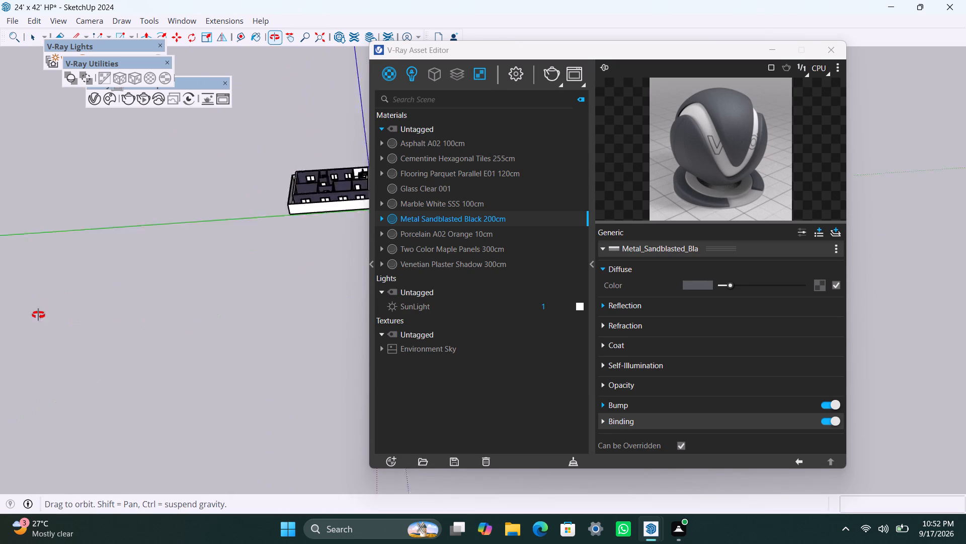
middle_click_drag(38, 315, 42, 312)
scroll(215, 269, "down", 5)
middle_click_drag(261, 268, 34, 458, "shift")
scroll(103, 408, "up", 19)
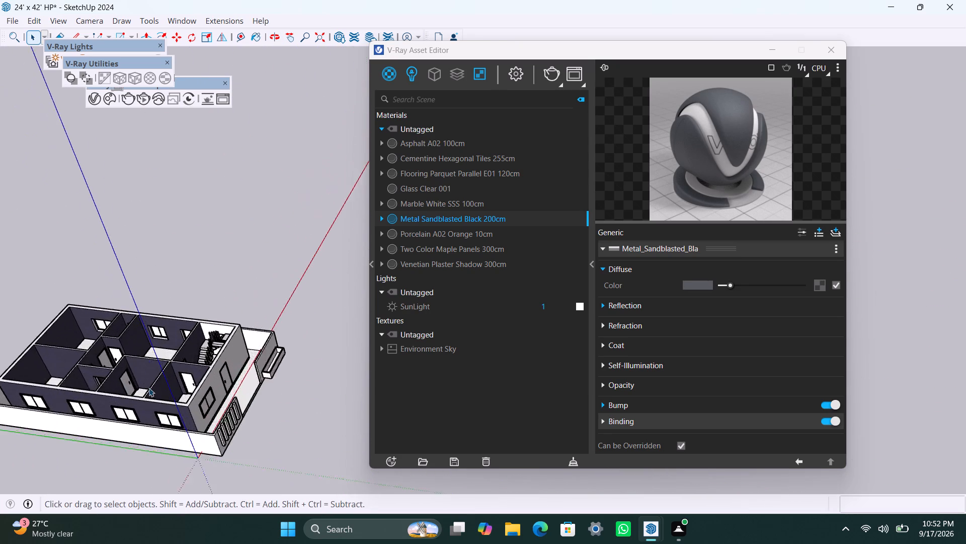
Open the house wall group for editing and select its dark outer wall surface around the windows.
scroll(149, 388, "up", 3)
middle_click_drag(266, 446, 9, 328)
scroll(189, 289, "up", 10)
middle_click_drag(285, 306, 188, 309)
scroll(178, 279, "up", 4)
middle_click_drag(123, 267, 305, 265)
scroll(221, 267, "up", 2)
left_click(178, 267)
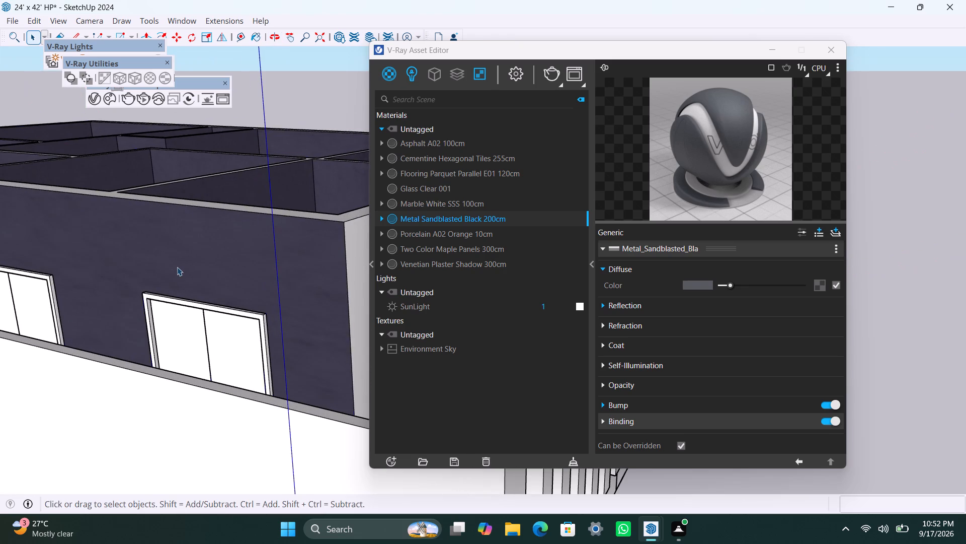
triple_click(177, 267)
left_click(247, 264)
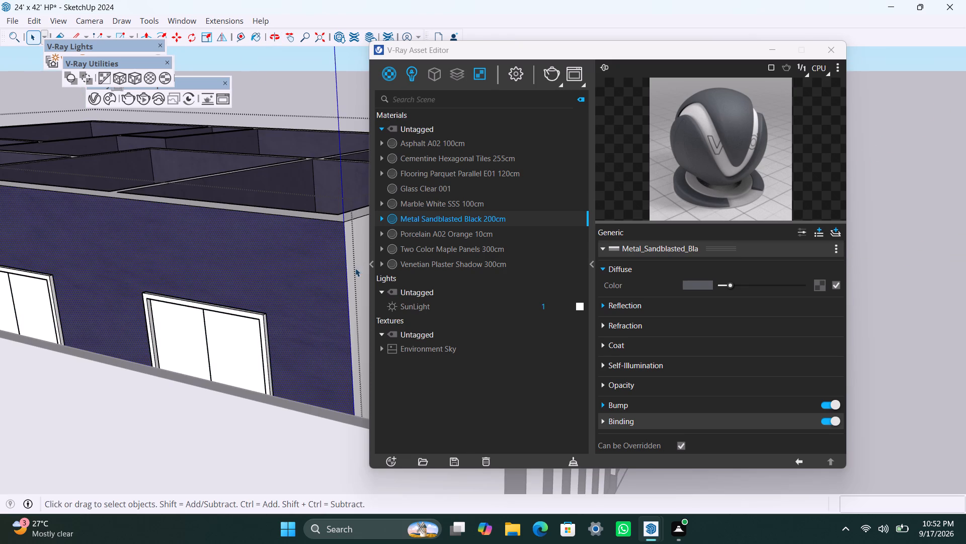
Examine the previews of the materials already in the scene, including the tile, parquet, glass, marble, metal, maple and plaster ones.
left_click(444, 234)
left_click(445, 243)
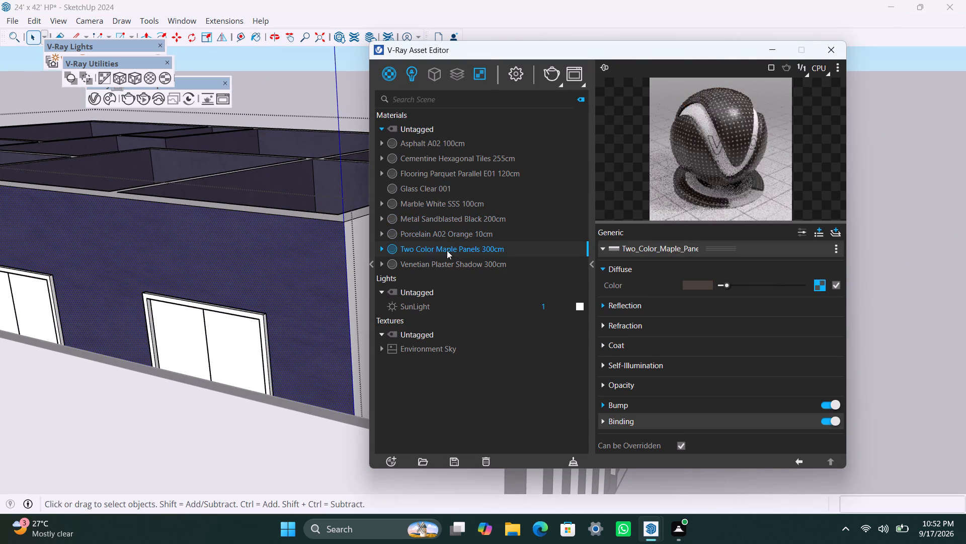
left_click(430, 204)
left_click(427, 193)
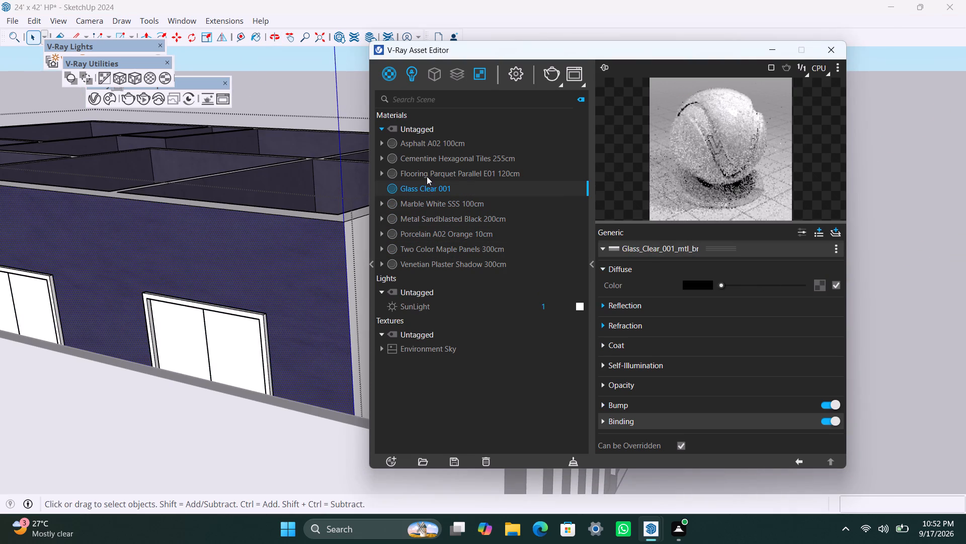
left_click(427, 176)
left_click(427, 157)
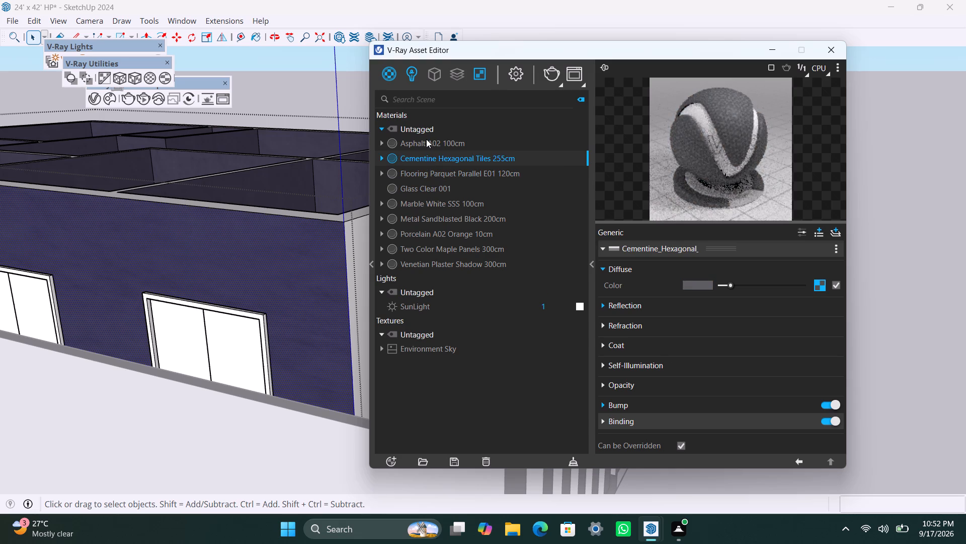
left_click(425, 139)
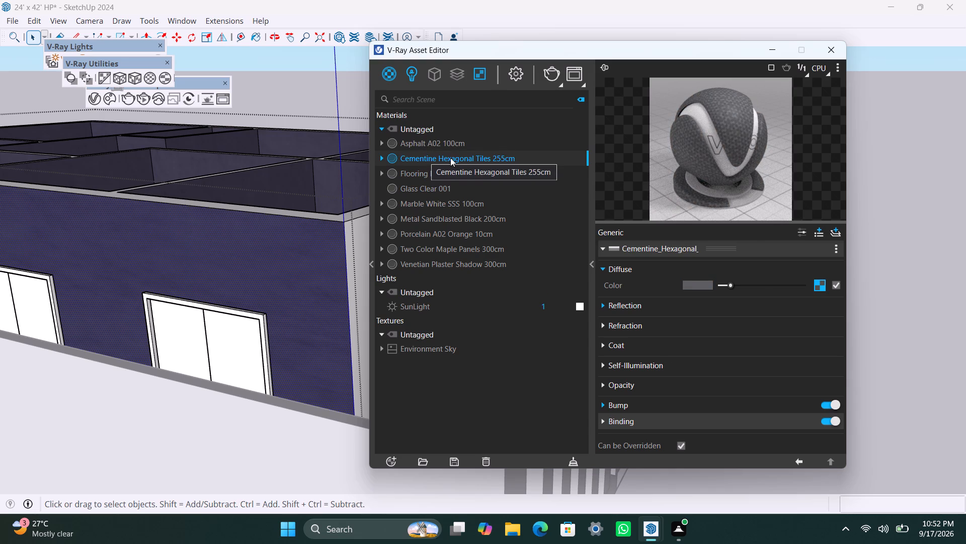
left_click(439, 147)
left_click(437, 174)
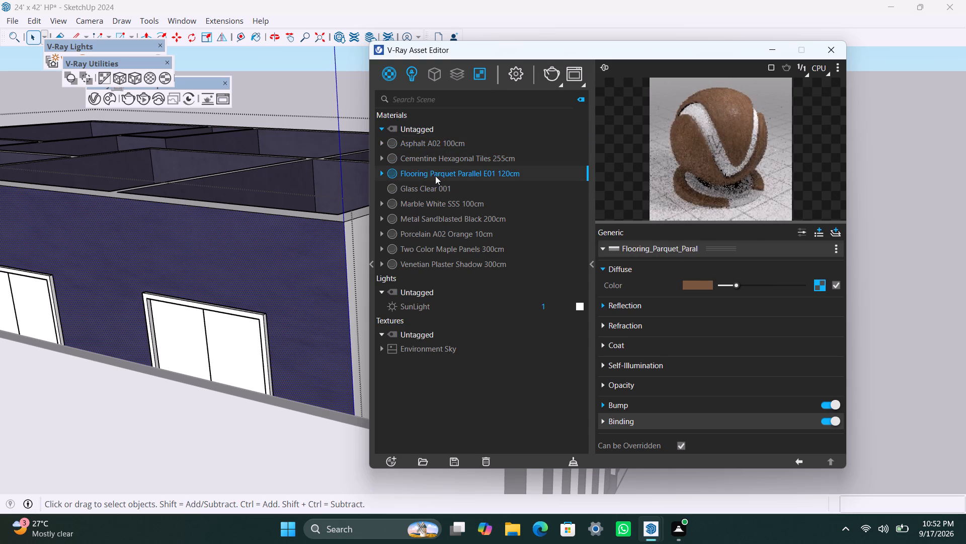
left_click(439, 193)
left_click(439, 206)
left_click(439, 218)
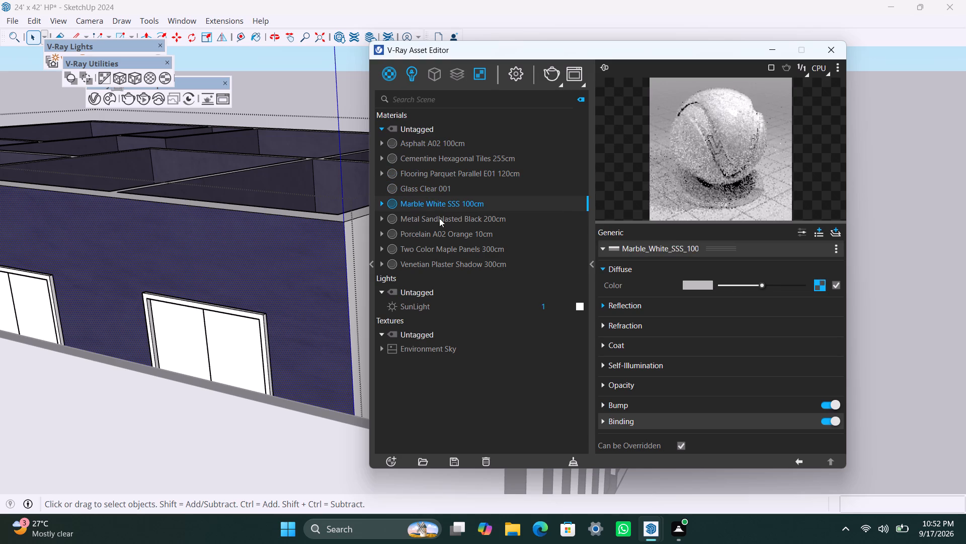
left_click_drag(443, 229, 443, 233)
left_click(439, 252)
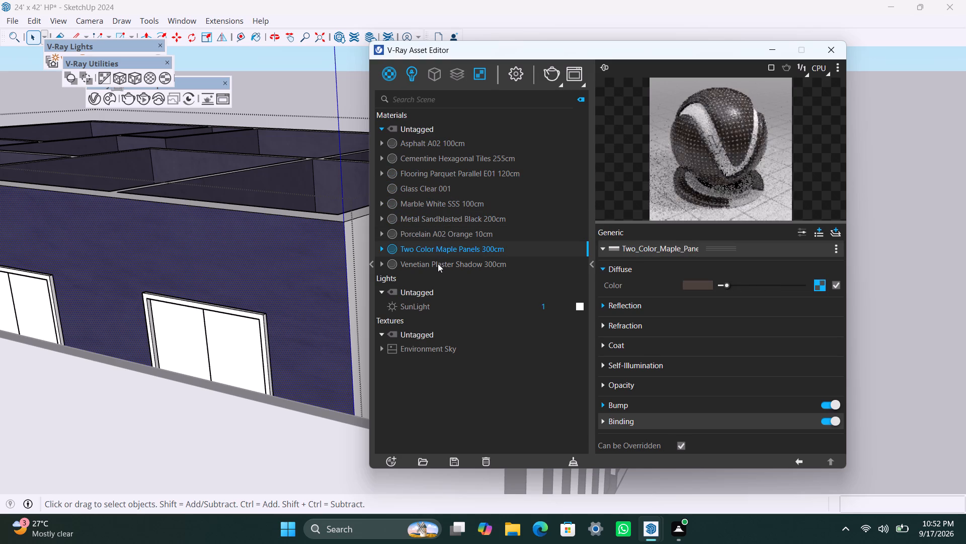
left_click(437, 263)
left_click(435, 234)
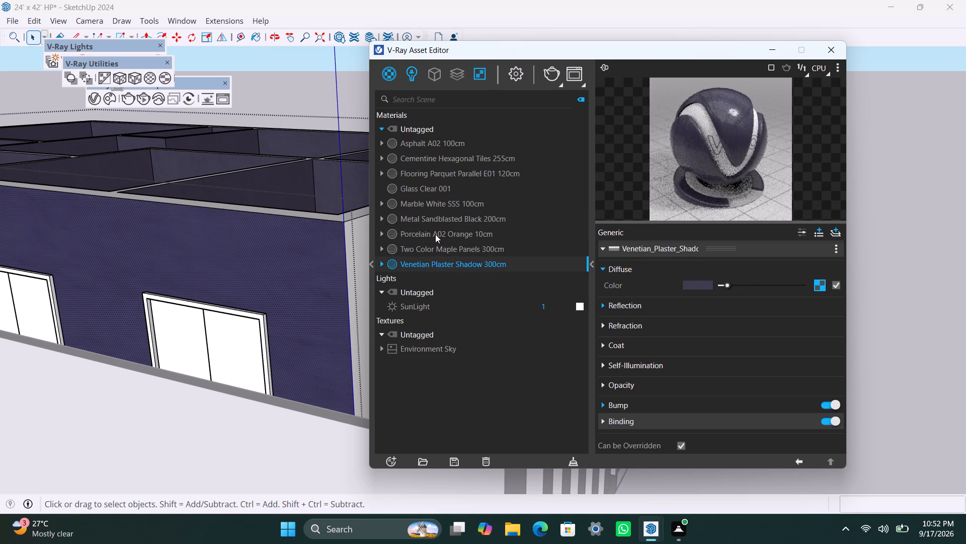
left_click(436, 218)
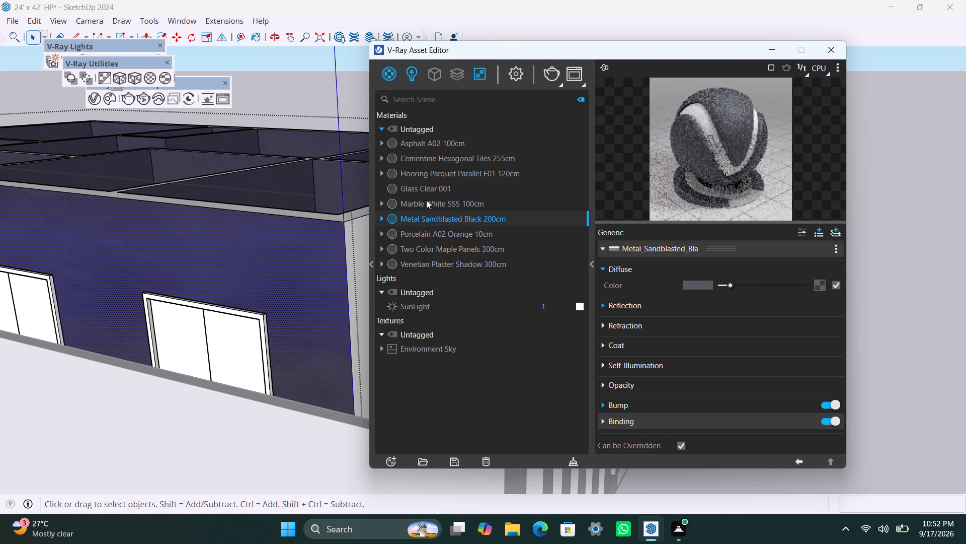
scroll(441, 222, "up", 1)
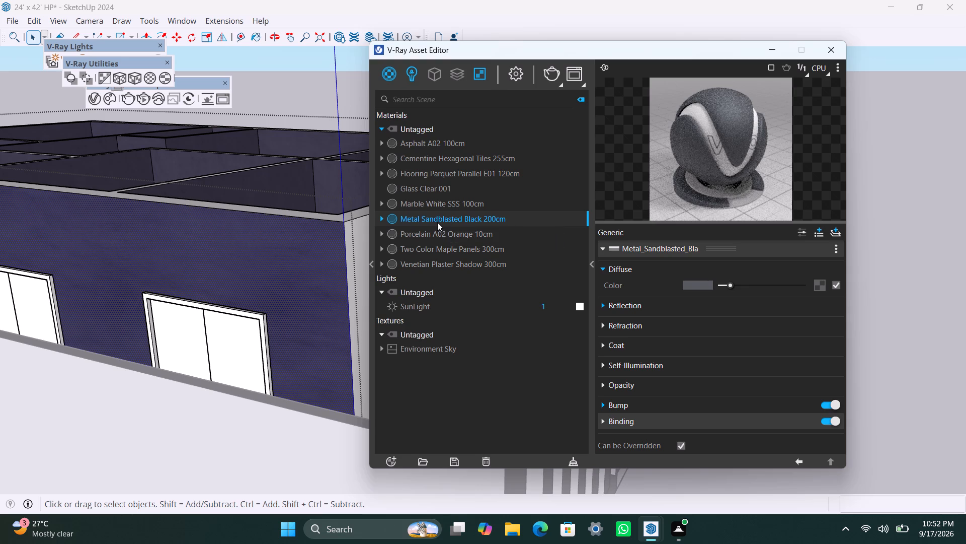
left_click(429, 208)
scroll(384, 176, "down", 3)
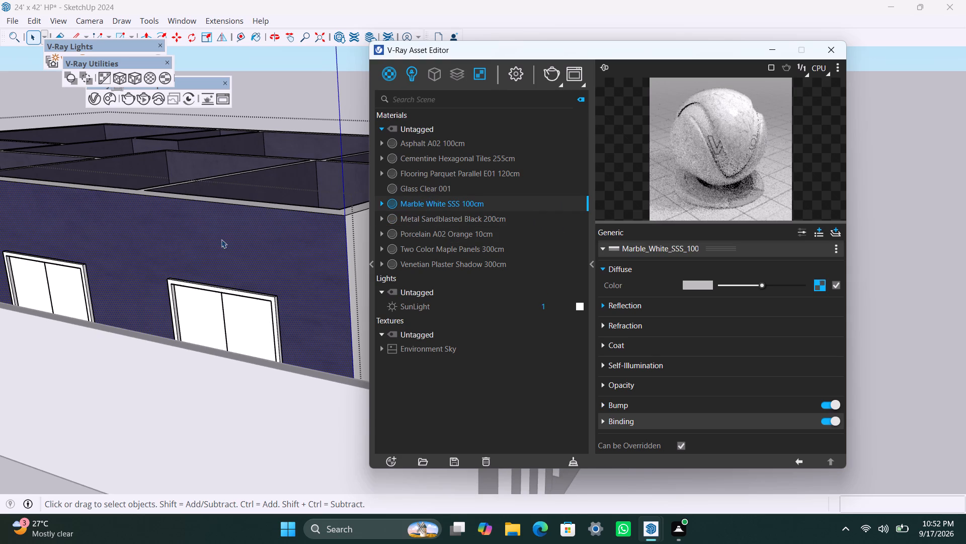
Import Marble Emperador Dark 150cm from the Stone materials in Chaos Cosmos.
left_click(106, 99)
left_click(171, 72)
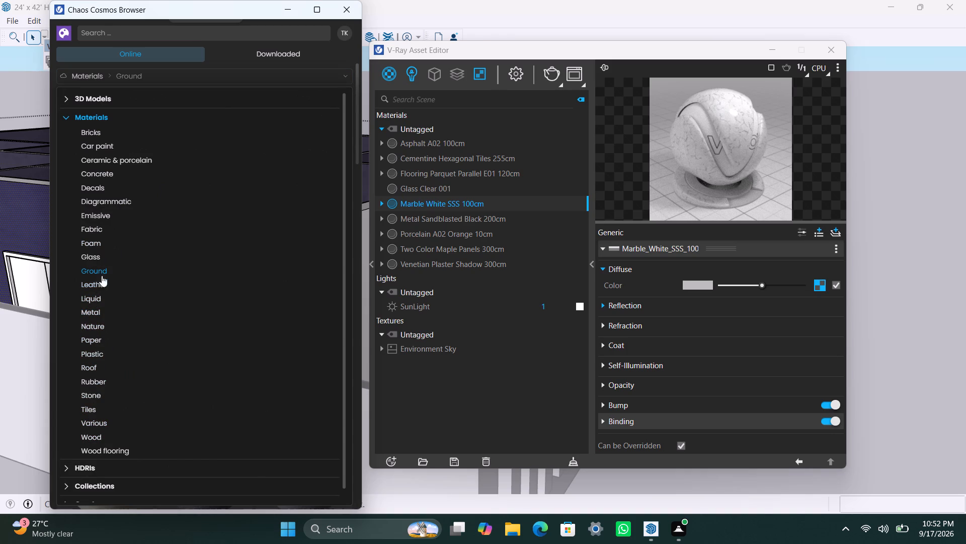
left_click(103, 397)
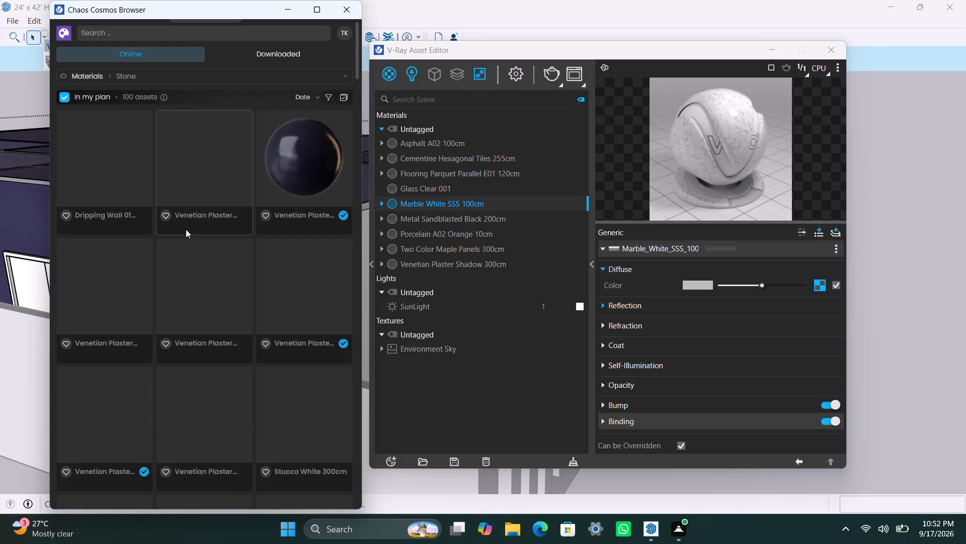
scroll(190, 249, "down", 2)
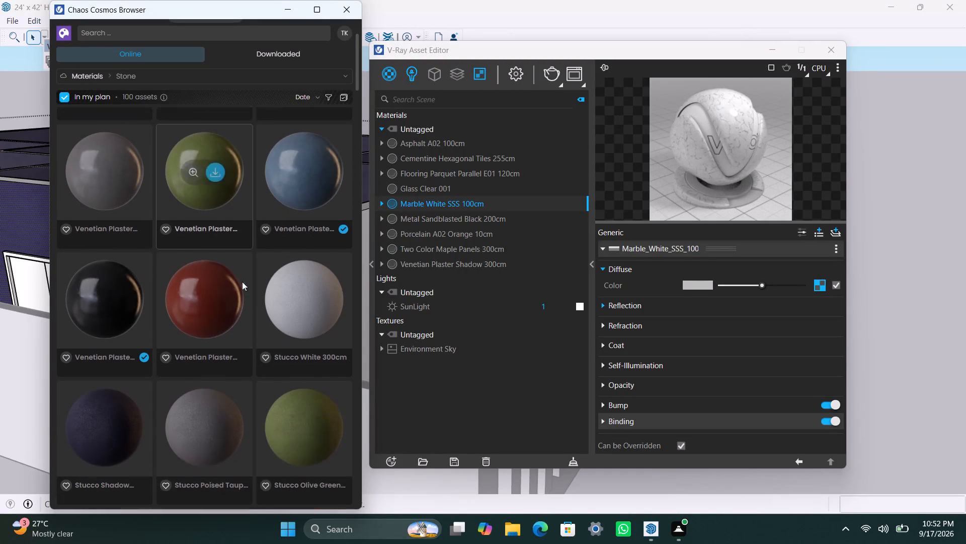
scroll(218, 301, "down", 10)
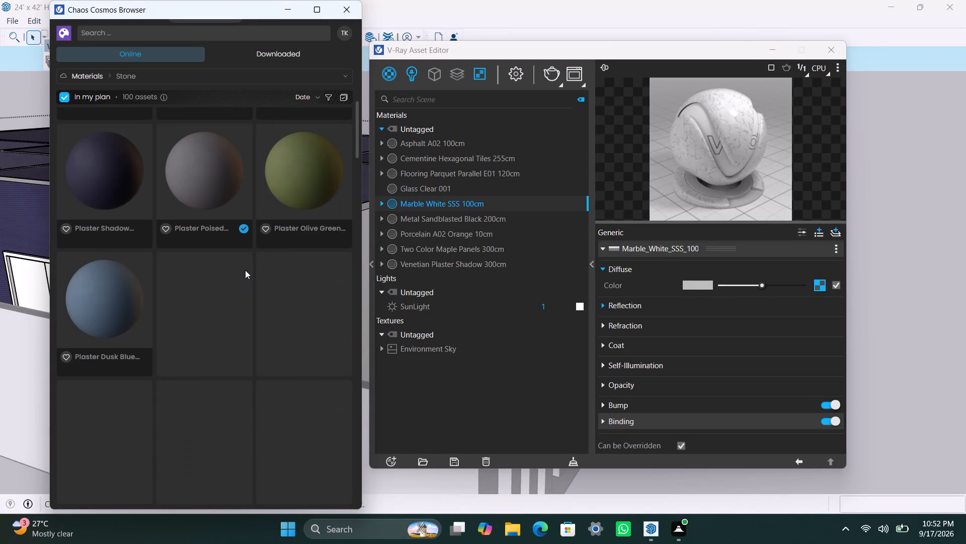
scroll(243, 250, "up", 5)
scroll(262, 264, "down", 9)
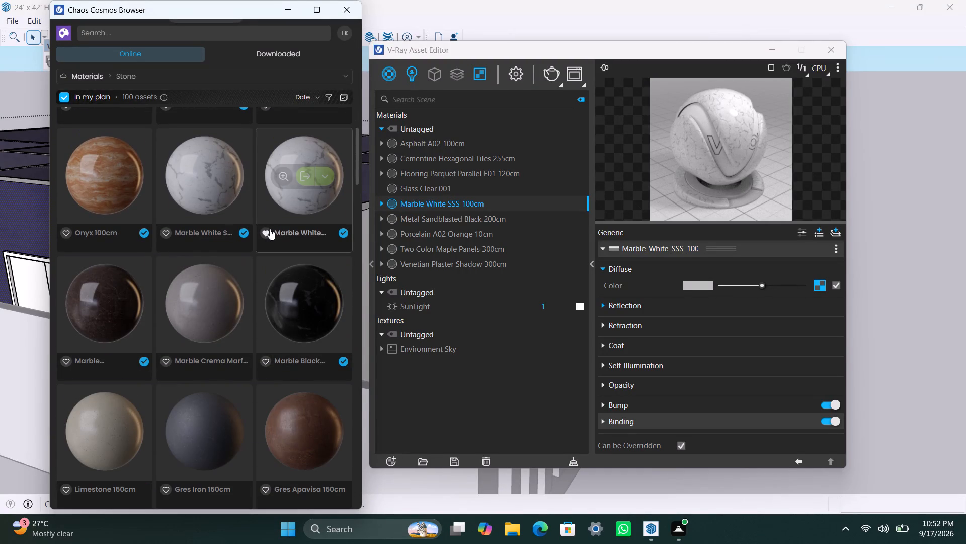
left_click(111, 307)
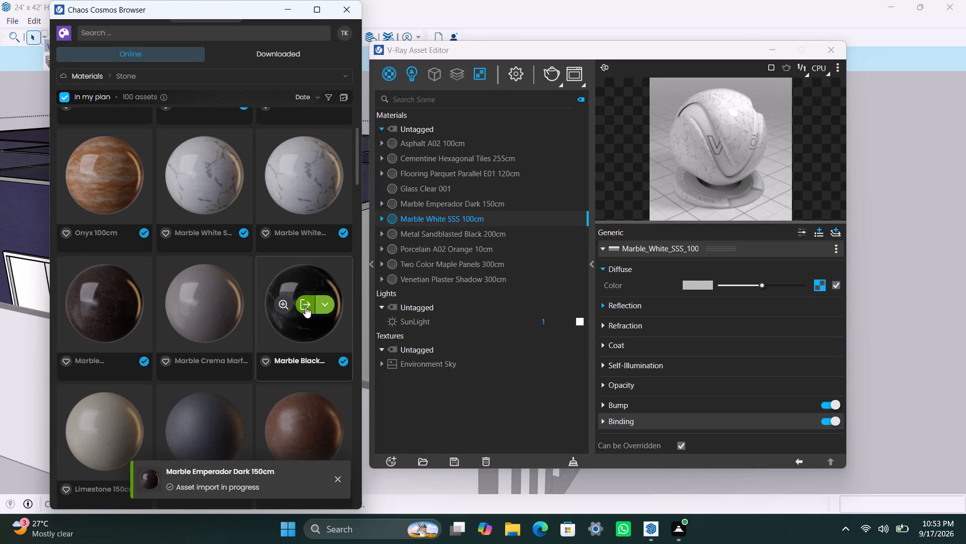
Import Porcelain C01 20cm from the Ceramic & porcelain materials and close the Chaos Cosmos browser.
scroll(174, 260, "up", 3)
left_click(201, 82)
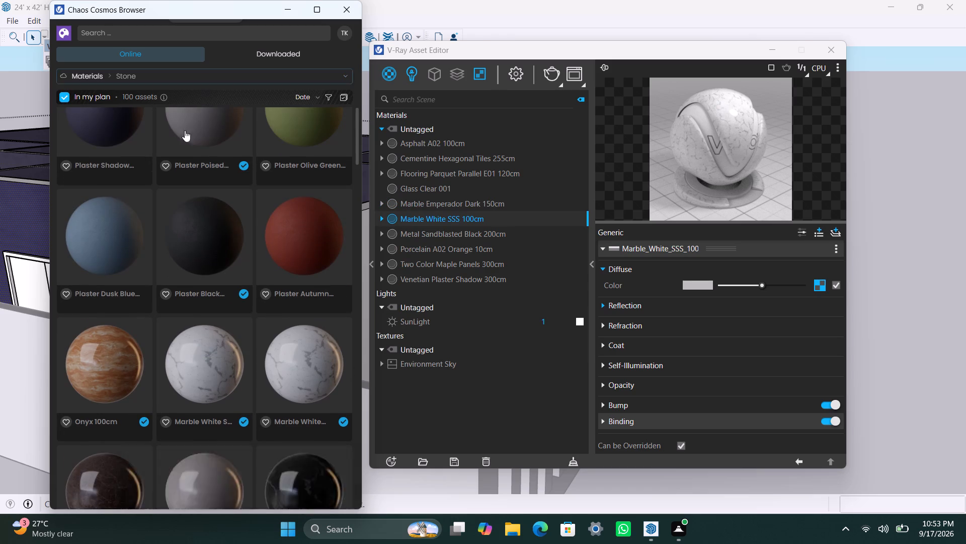
left_click(136, 162)
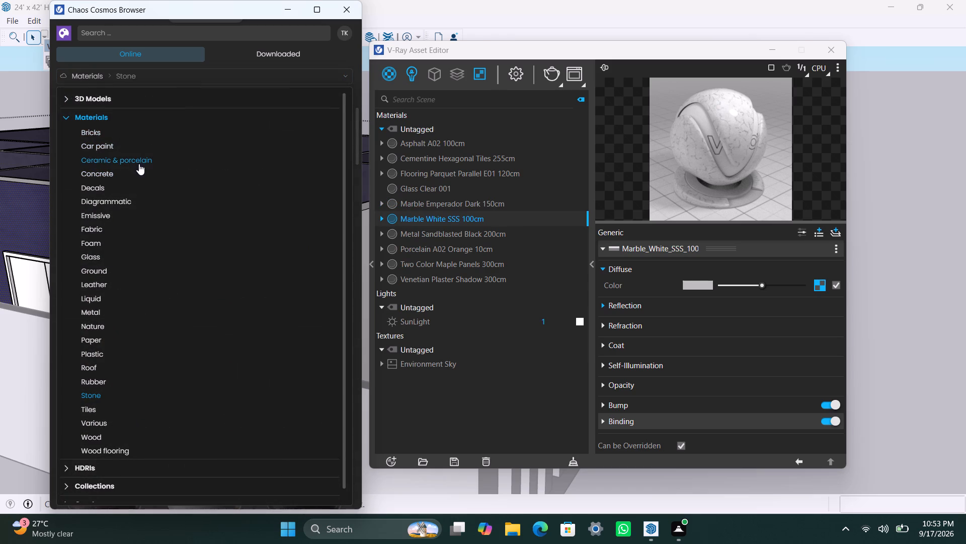
scroll(246, 225, "down", 5)
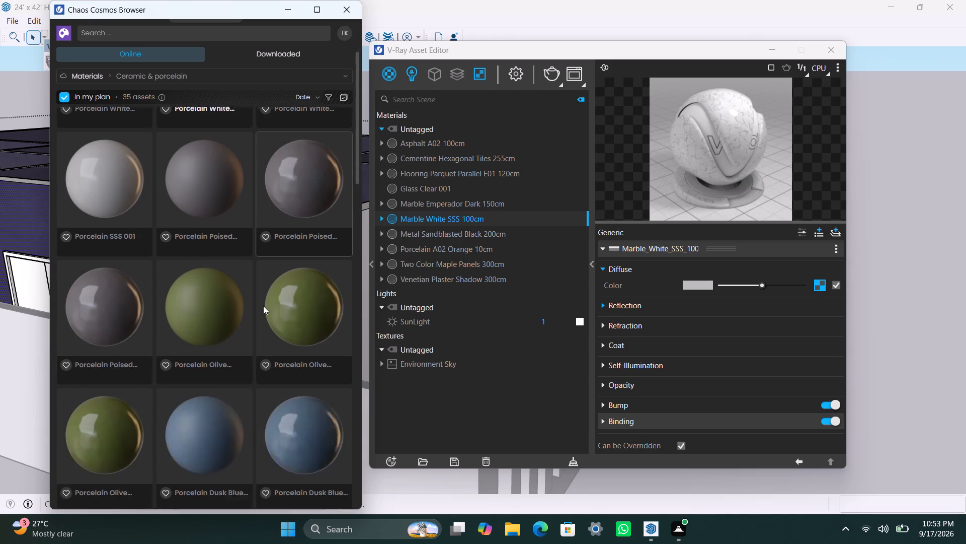
scroll(225, 361, "down", 5)
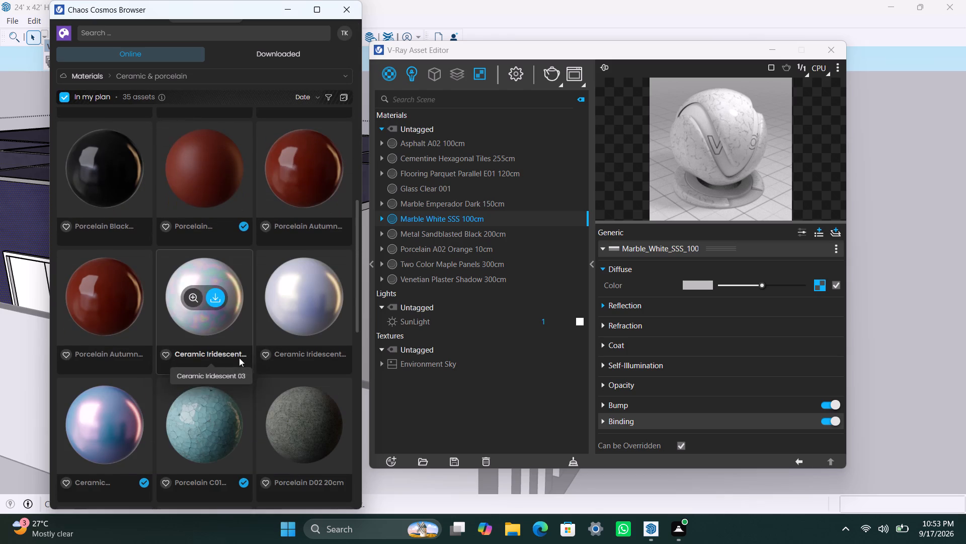
scroll(239, 358, "down", 1)
left_click(205, 360)
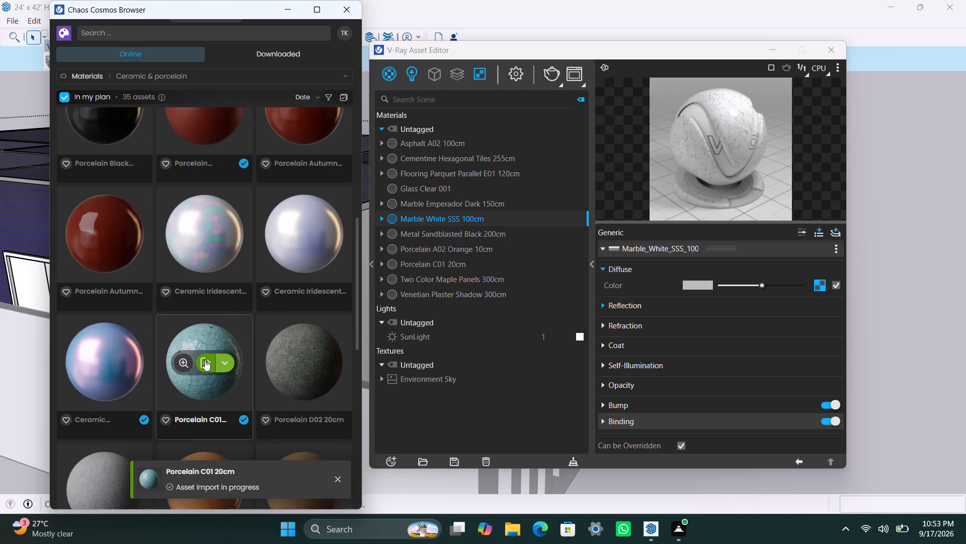
left_click(336, 16)
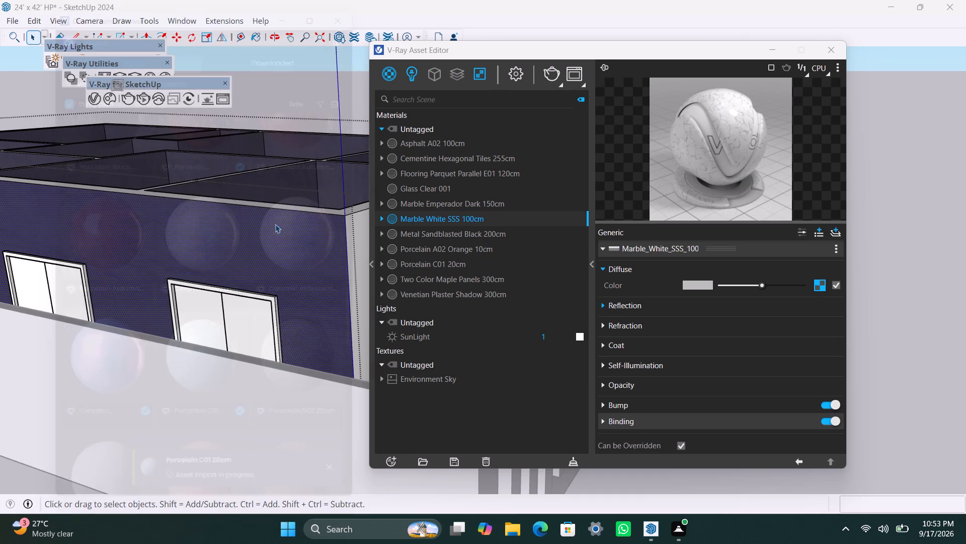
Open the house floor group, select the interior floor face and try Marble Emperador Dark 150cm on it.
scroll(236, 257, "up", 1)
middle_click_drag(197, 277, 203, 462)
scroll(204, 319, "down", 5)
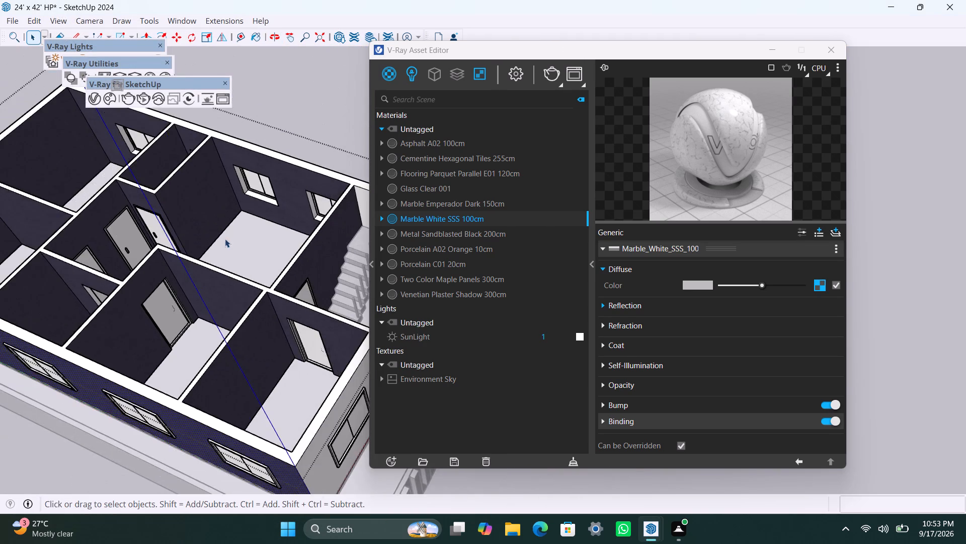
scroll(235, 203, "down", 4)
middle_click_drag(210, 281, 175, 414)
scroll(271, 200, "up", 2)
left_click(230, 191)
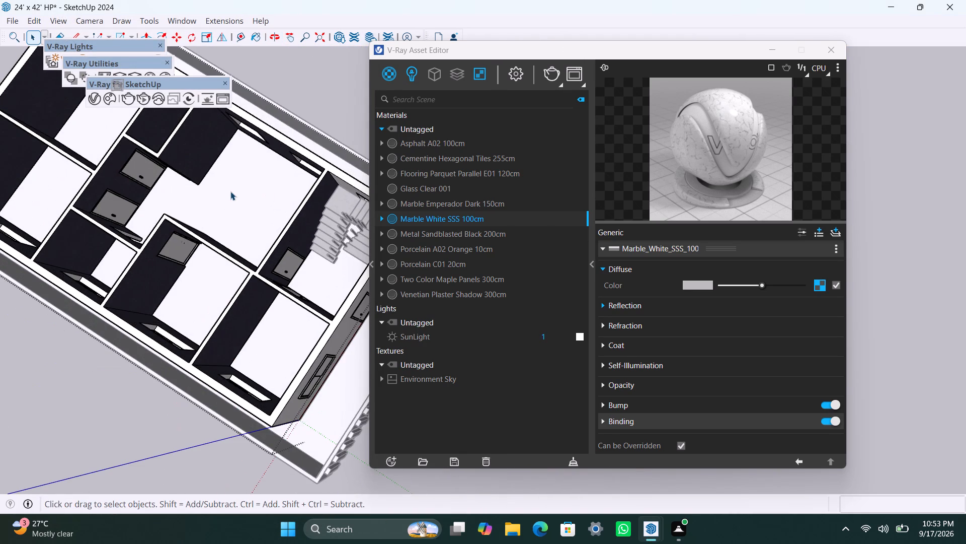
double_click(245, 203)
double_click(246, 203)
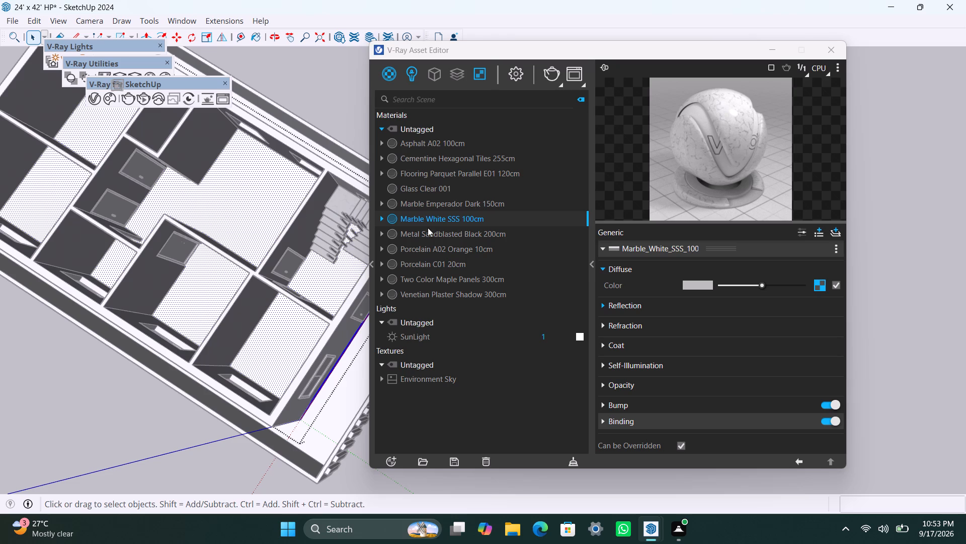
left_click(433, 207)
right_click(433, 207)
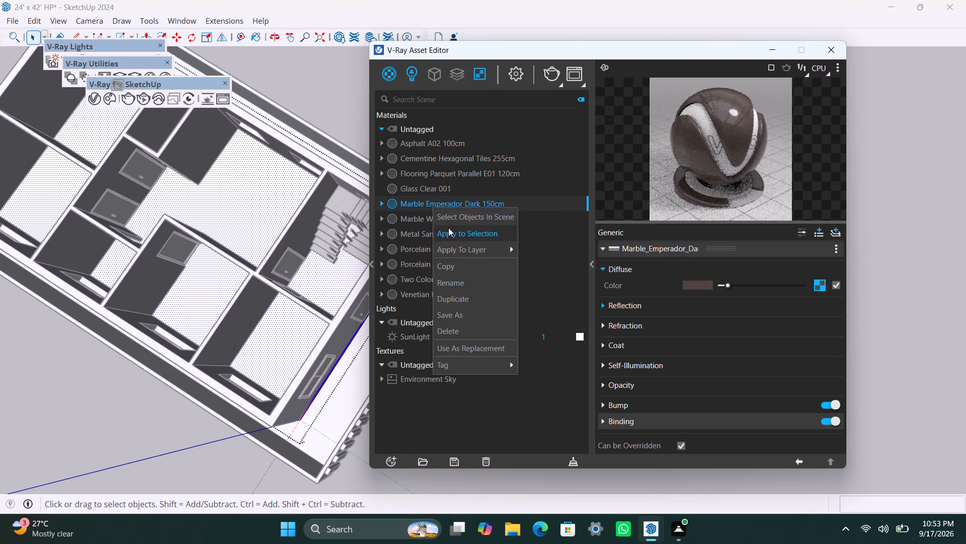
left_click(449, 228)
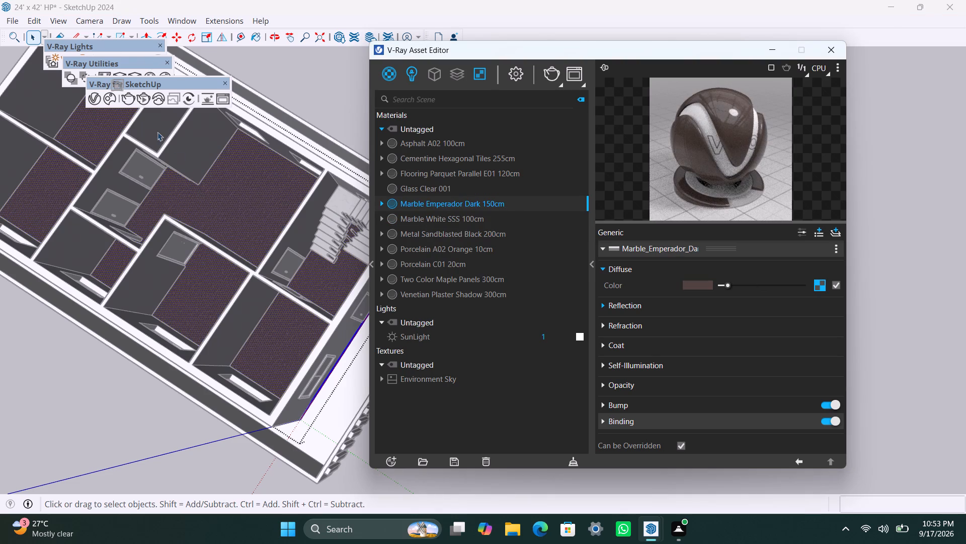
Apply Marble White SSS 100cm to the selected interior floor with fitted cubic projection, and exit the group editing.
left_click(434, 218)
right_click(436, 219)
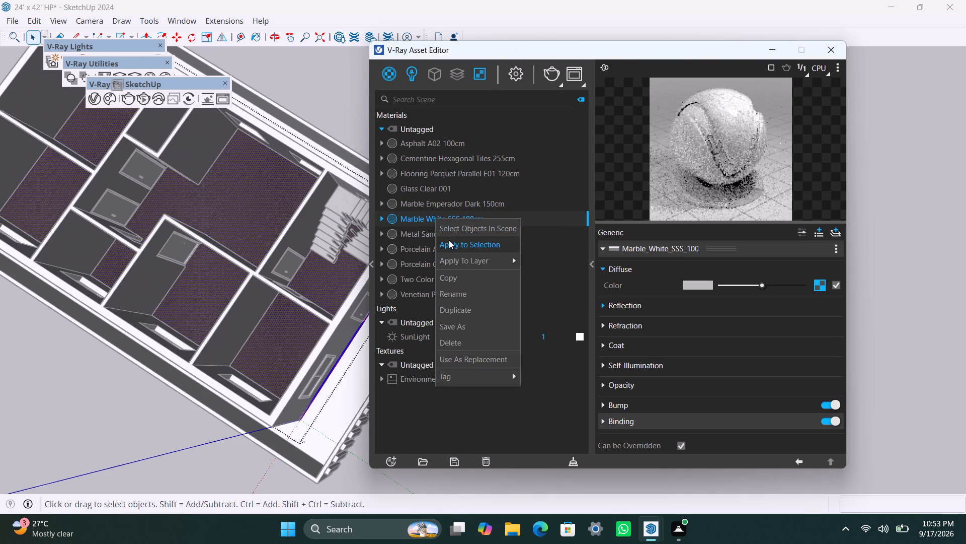
left_click(449, 240)
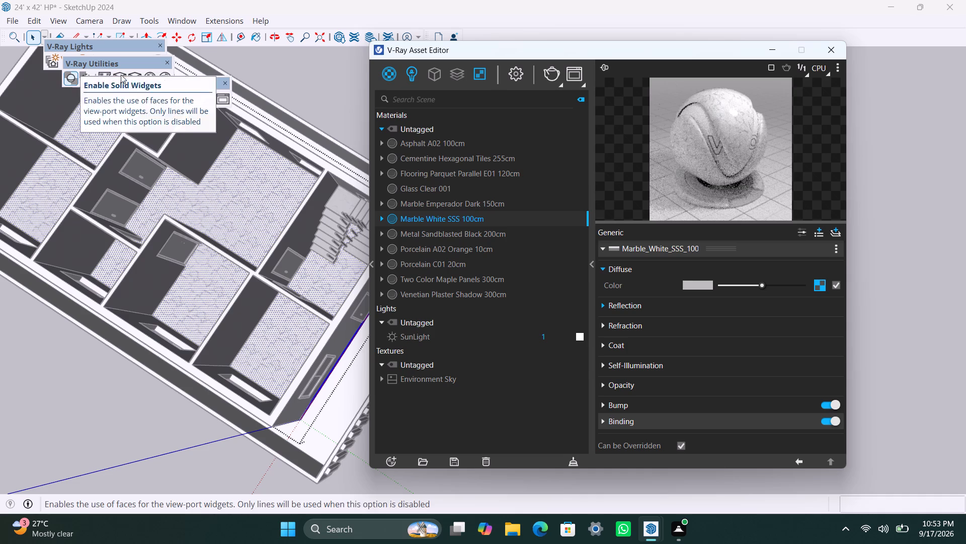
left_click(137, 71)
left_click(307, 91)
scroll(295, 211, "down", 3)
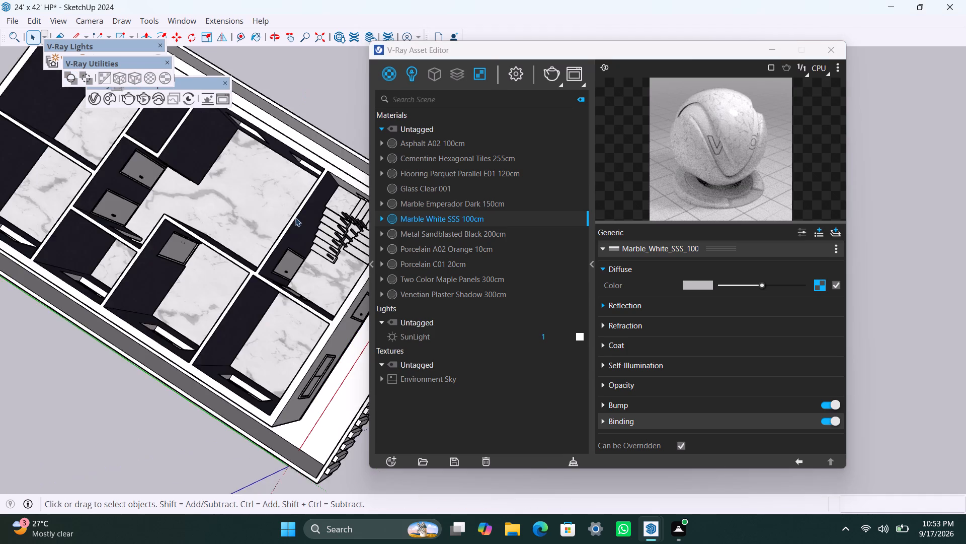
Open the front entrance door group, select its frame and apply Metal Sandblasted Black 200cm to it.
scroll(295, 218, "down", 2)
middle_click_drag(252, 275, 89, 167)
left_click(197, 301)
scroll(220, 322, "down", 2)
left_click(168, 360)
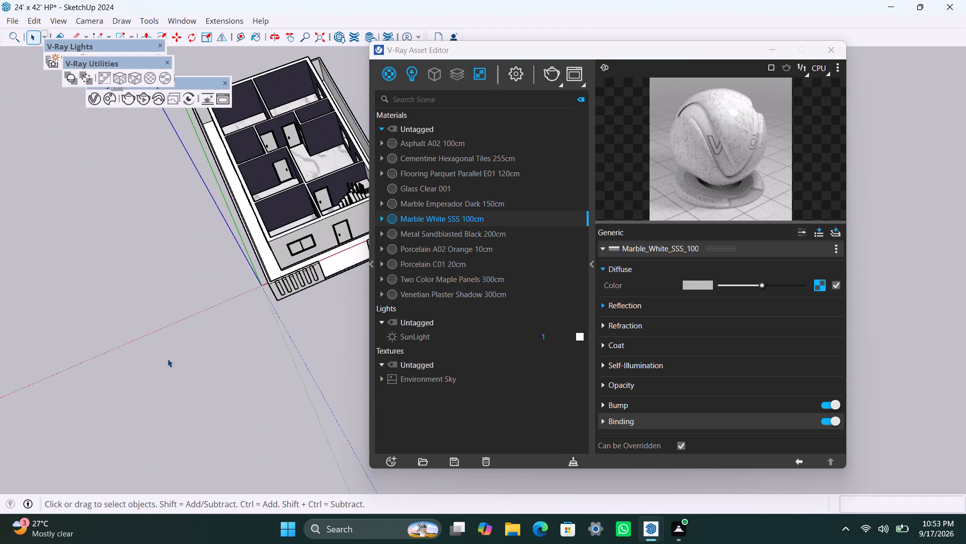
scroll(293, 333, "up", 3)
left_click_drag(238, 332, 158, 323)
scroll(205, 314, "down", 3)
middle_click_drag(222, 335, 160, 346)
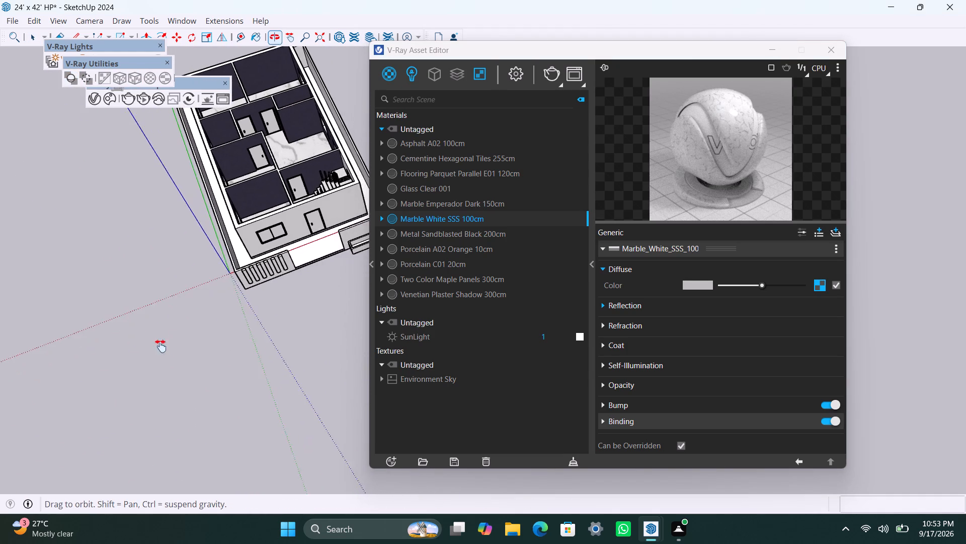
middle_click_drag(160, 346, 133, 346)
double_click(154, 323)
scroll(231, 299, "up", 3)
middle_click_drag(274, 323, 203, 216)
scroll(286, 198, "up", 4)
middle_click_drag(311, 181, 100, 281, "shift")
scroll(142, 286, "up", 14)
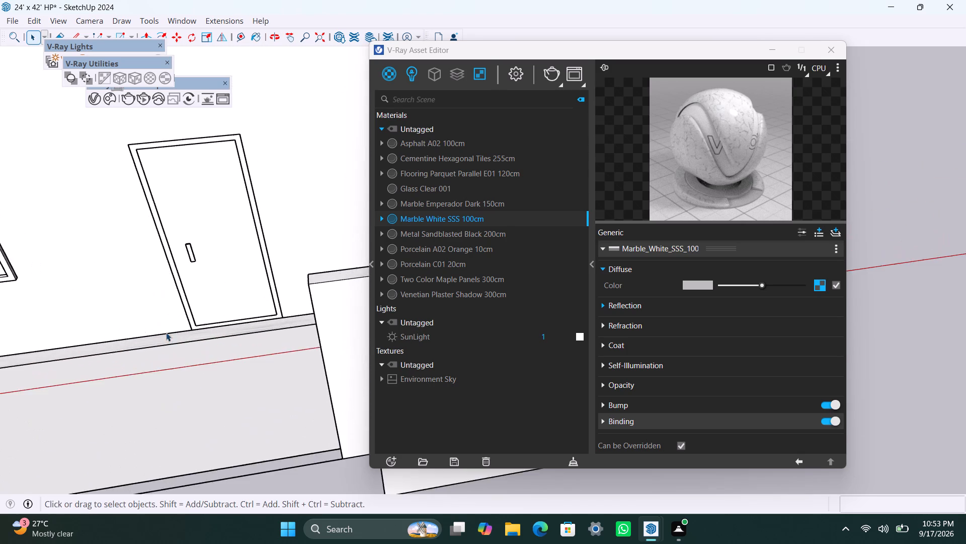
scroll(166, 332, "up", 2)
scroll(199, 273, "up", 1)
triple_click(188, 288)
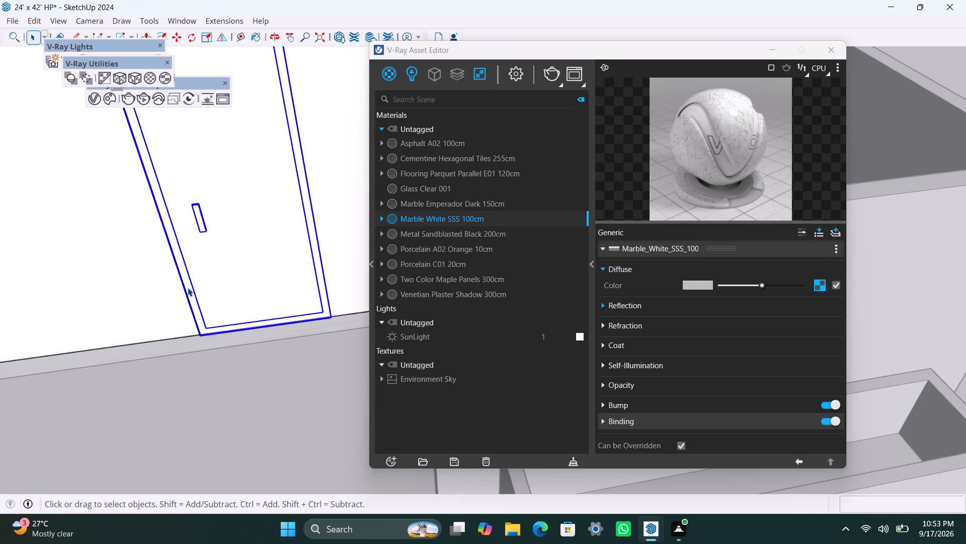
triple_click(188, 288)
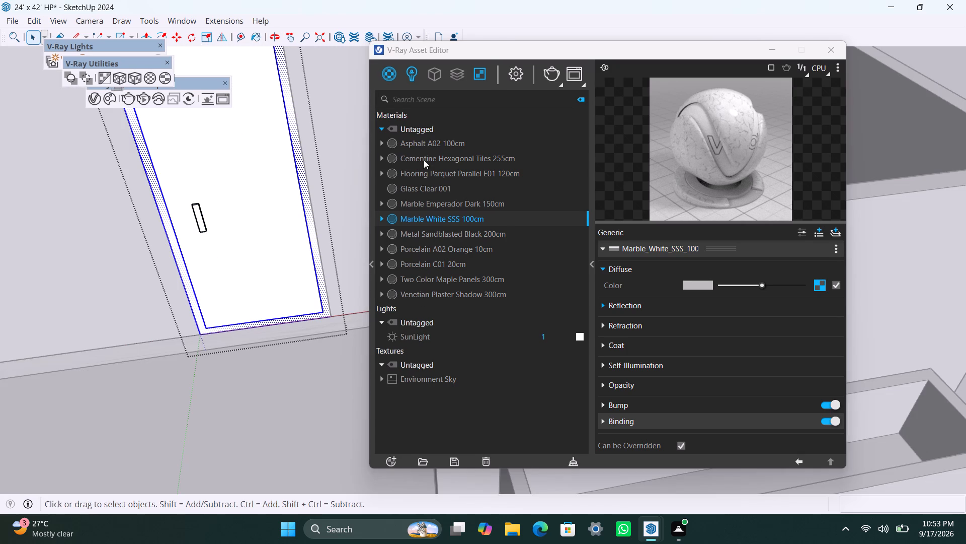
left_click(426, 235)
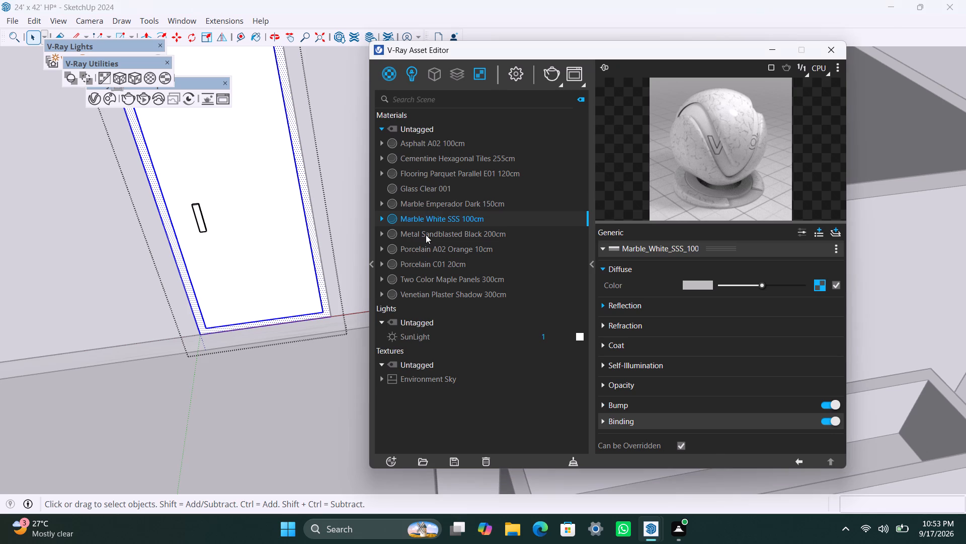
right_click(426, 235)
left_click(448, 260)
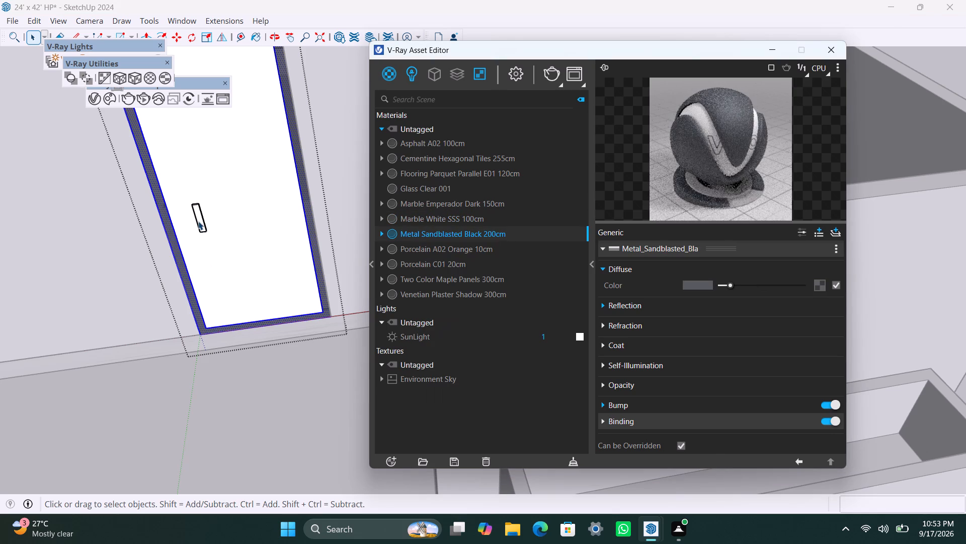
Select the front entrance door's handle and apply Metal Sandblasted Black 200cm to it.
triple_click(198, 221)
right_click(431, 230)
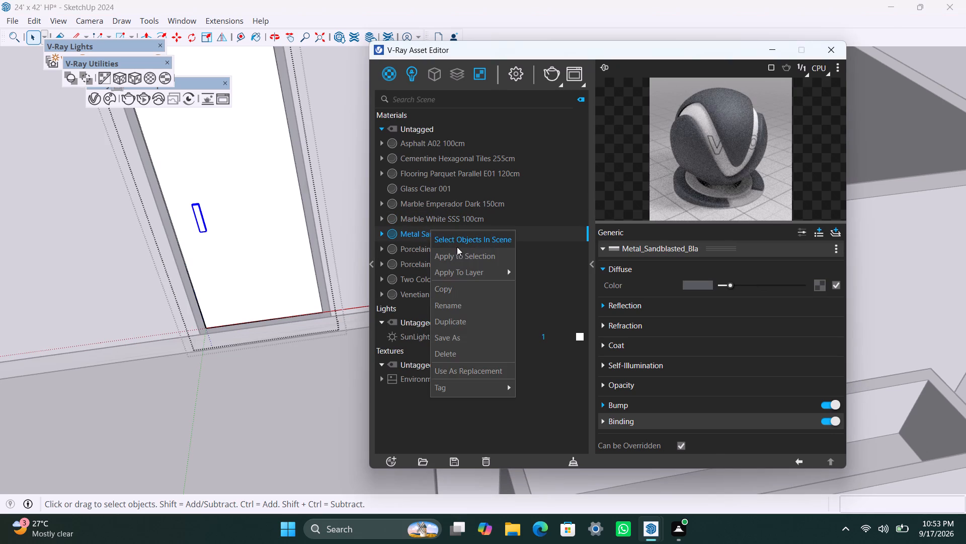
left_click(457, 254)
Apply Two Color Maple Panels 300cm to the front entrance door's panel face and exit the door group.
double_click(240, 242)
left_click(240, 243)
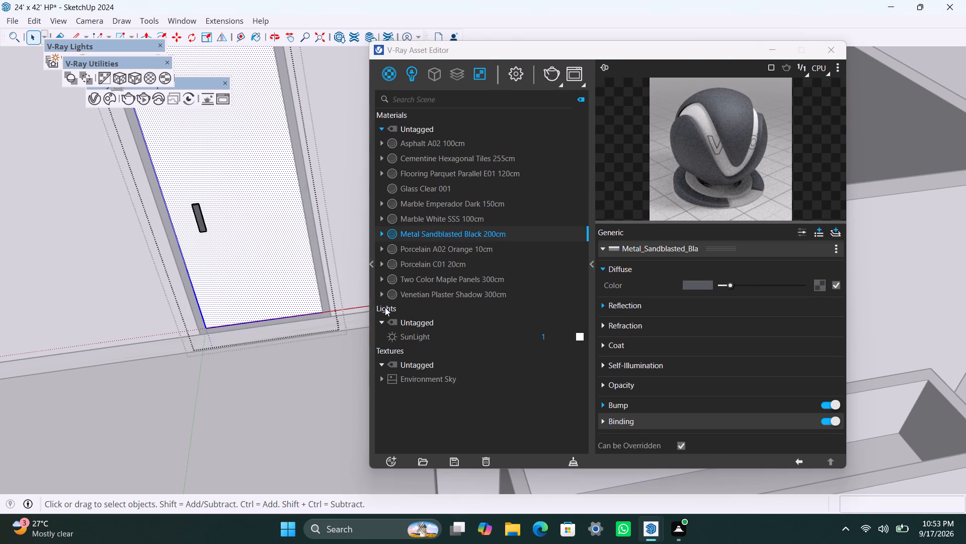
left_click(418, 291)
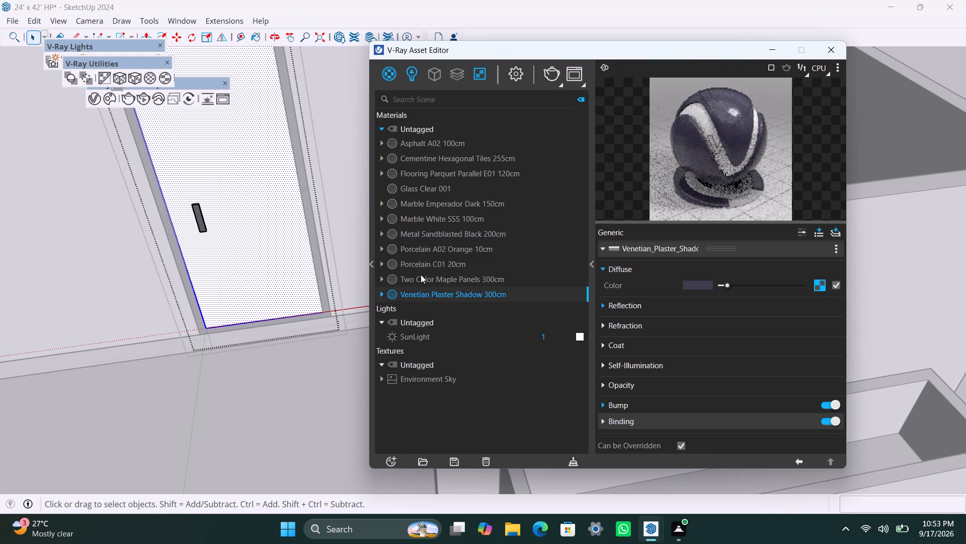
left_click(423, 252)
left_click(430, 265)
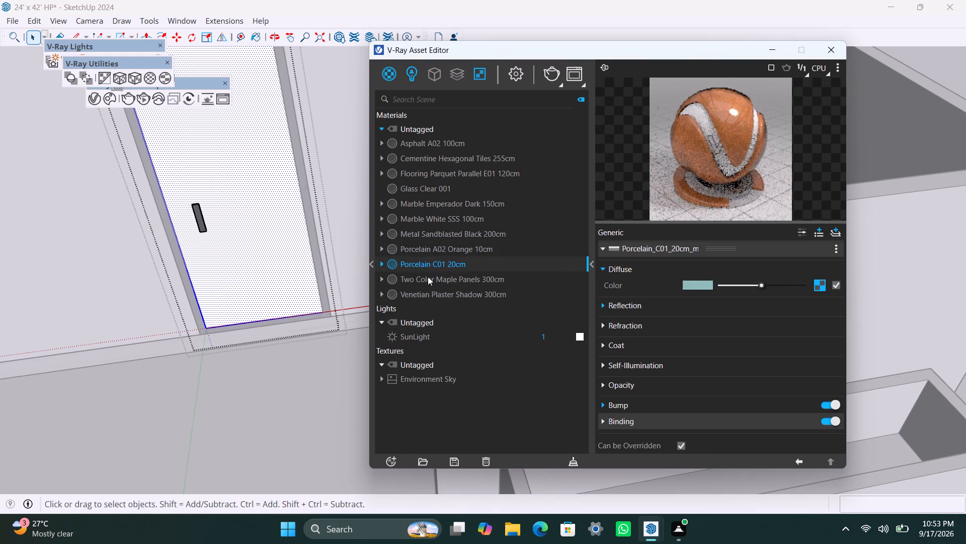
left_click(428, 277)
right_click(427, 277)
left_click(447, 303)
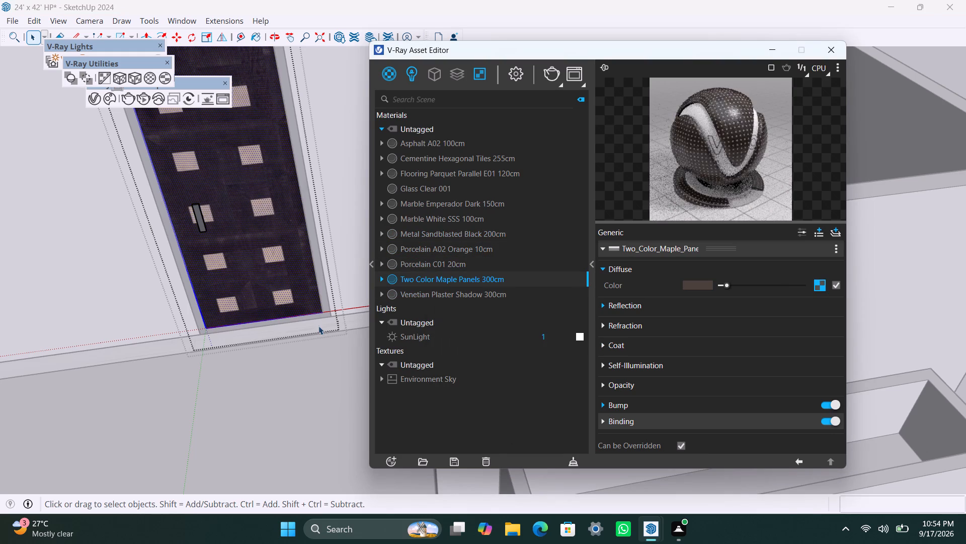
left_click(272, 341)
scroll(205, 318, "down", 10)
middle_click_drag(185, 192, 182, 468)
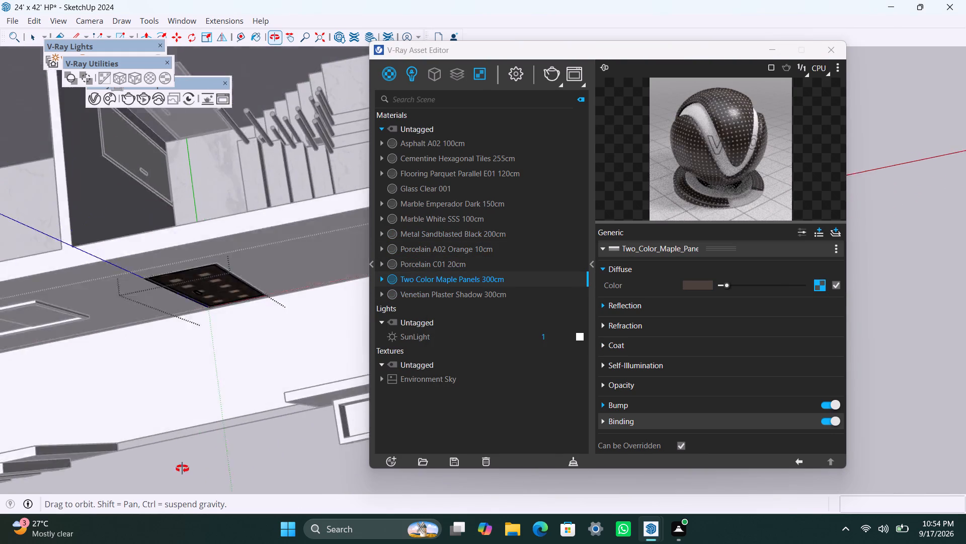
middle_click_drag(182, 468, 193, 543)
scroll(146, 275, "down", 3)
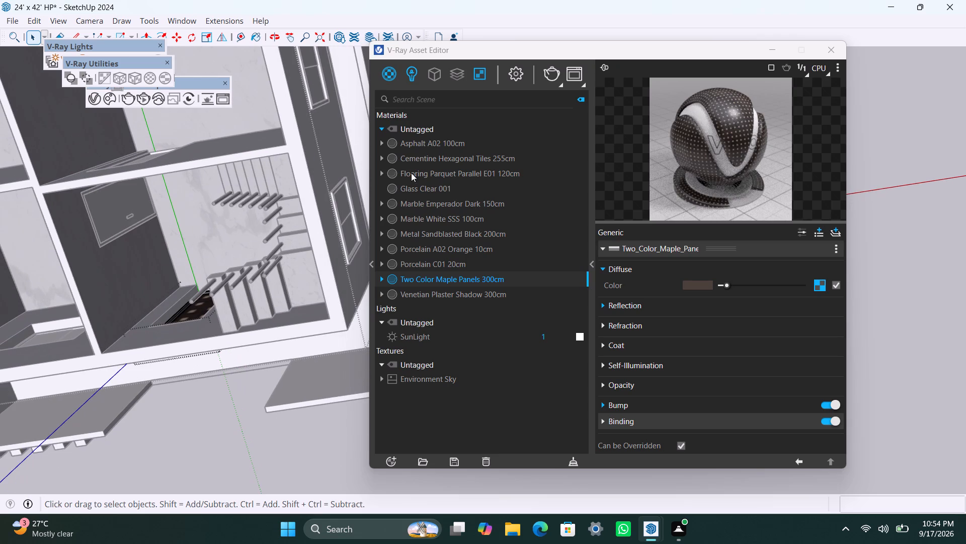
left_click(900, 141)
left_click(898, 138)
Open the door group on the stair room's rear wall and apply Metal Sandblasted Black 200cm to its frame.
scroll(283, 345, "up", 2)
middle_click_drag(221, 385, 177, 362)
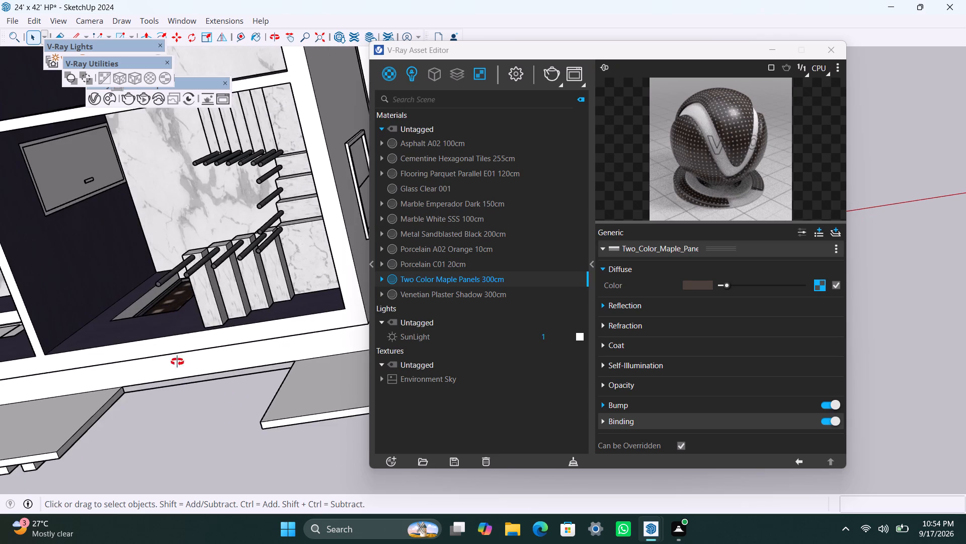
middle_click_drag(177, 362, 0, 207)
scroll(273, 313, "down", 5)
scroll(143, 275, "up", 5)
middle_click_drag(180, 256, 160, 197)
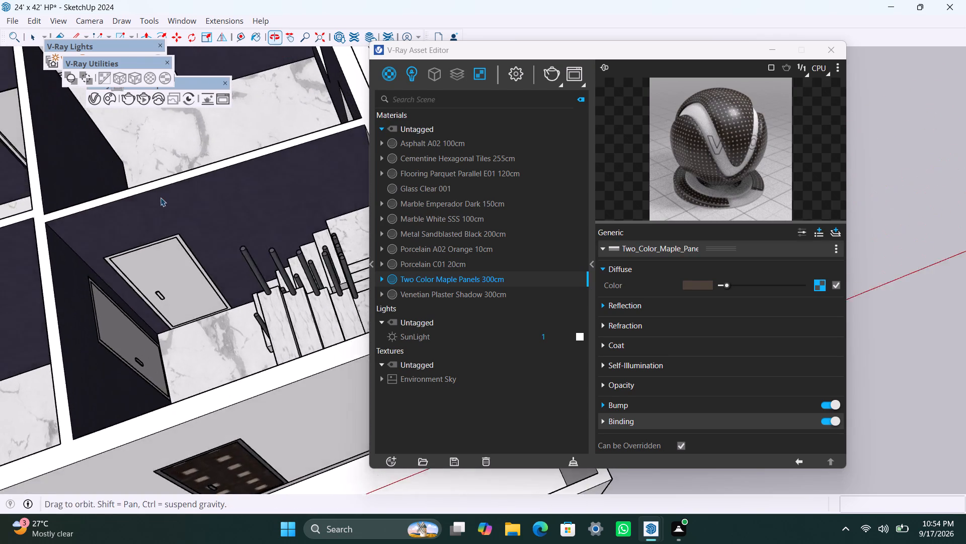
middle_click_drag(160, 197, 163, 192)
scroll(145, 241, "up", 10)
triple_click(114, 314)
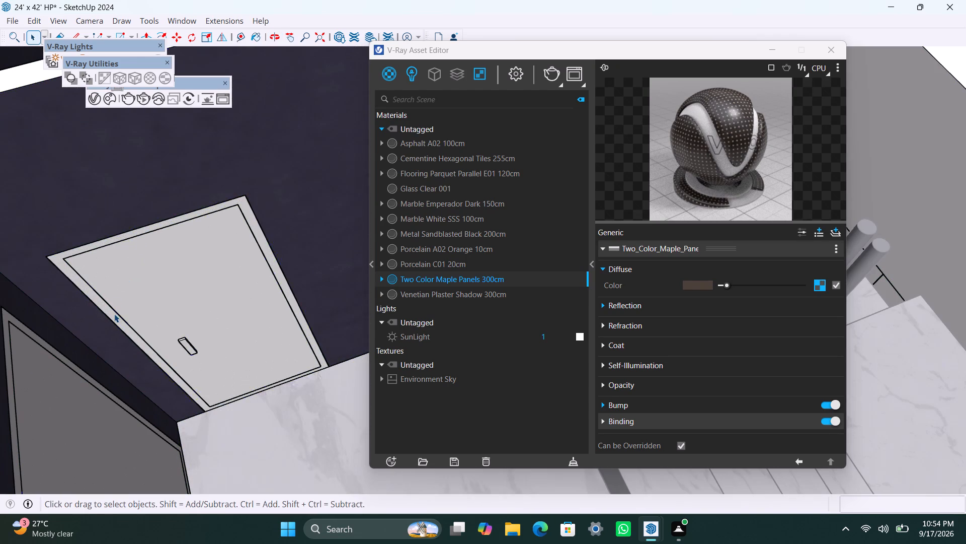
double_click(116, 314)
left_click(119, 314)
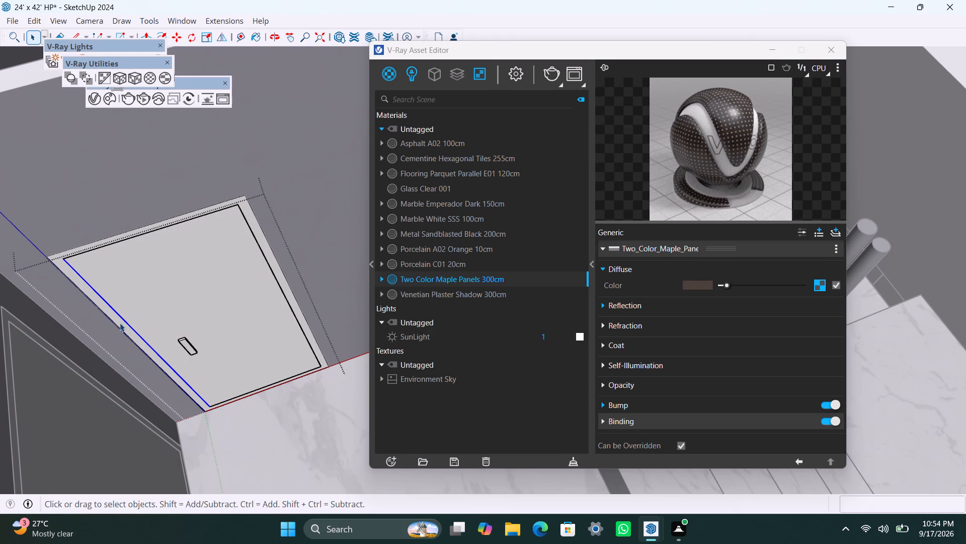
triple_click(118, 324)
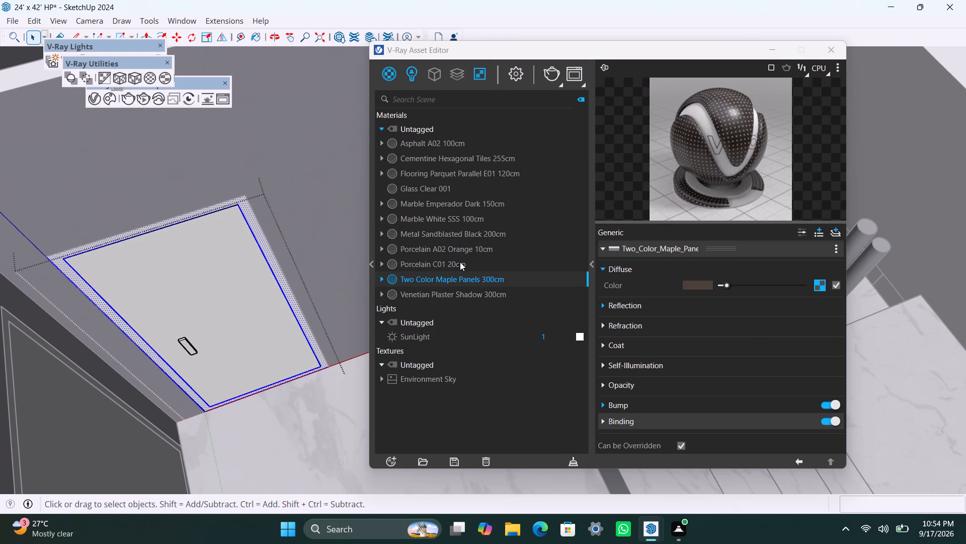
scroll(455, 259, "up", 1)
left_click(443, 239)
right_click(443, 239)
left_click(479, 268)
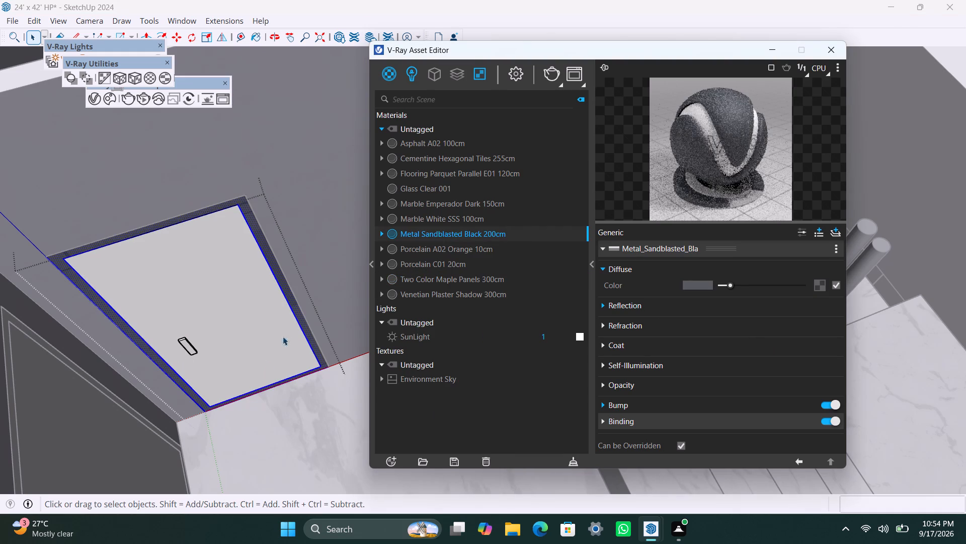
Apply Metal Sandblasted Black 200cm to the handle of the stair room's rear-wall door.
scroll(190, 320, "up", 2)
double_click(181, 342)
left_click(181, 342)
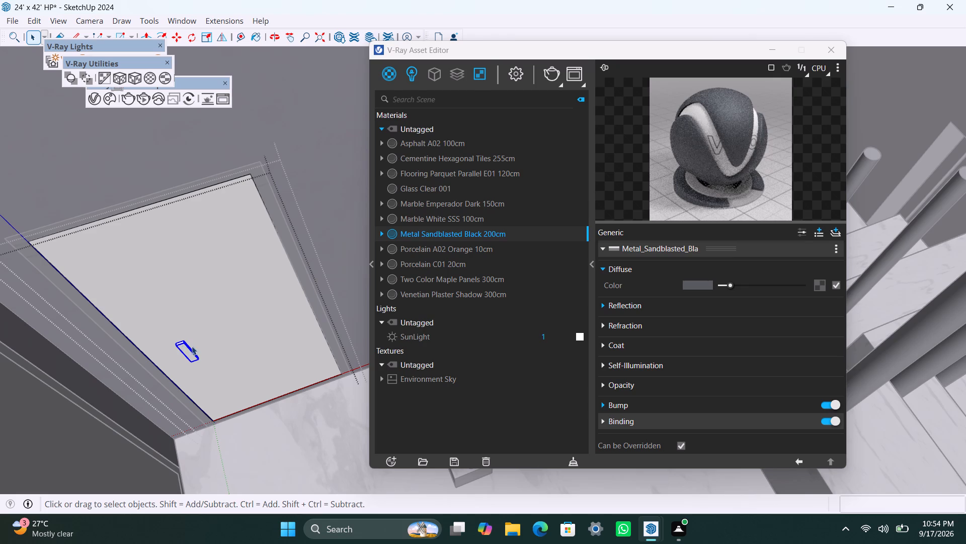
right_click(409, 234)
left_click(439, 264)
Apply Two Color Maple Panels 300cm to the rear-wall door's panel face and exit the door group.
triple_click(218, 297)
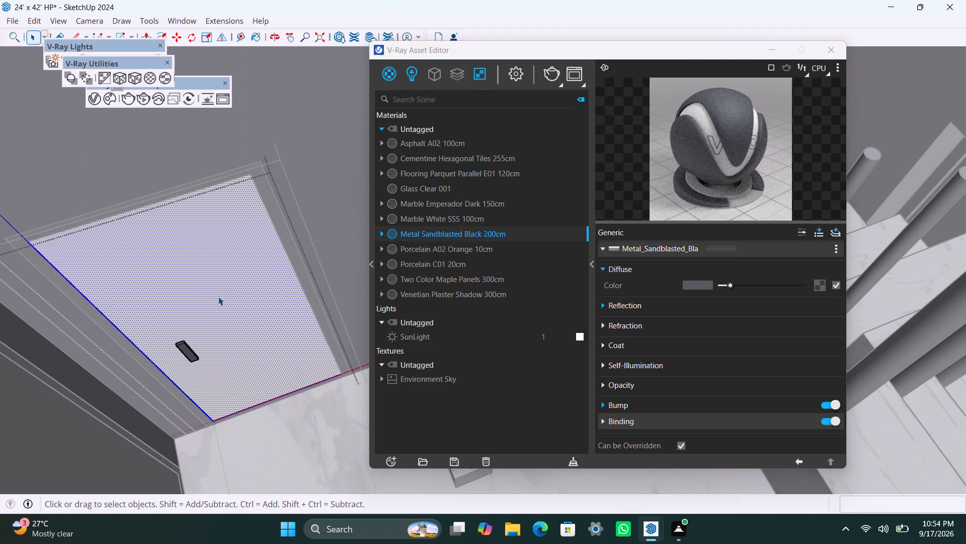
left_click(419, 277)
right_click(420, 278)
left_click(449, 300)
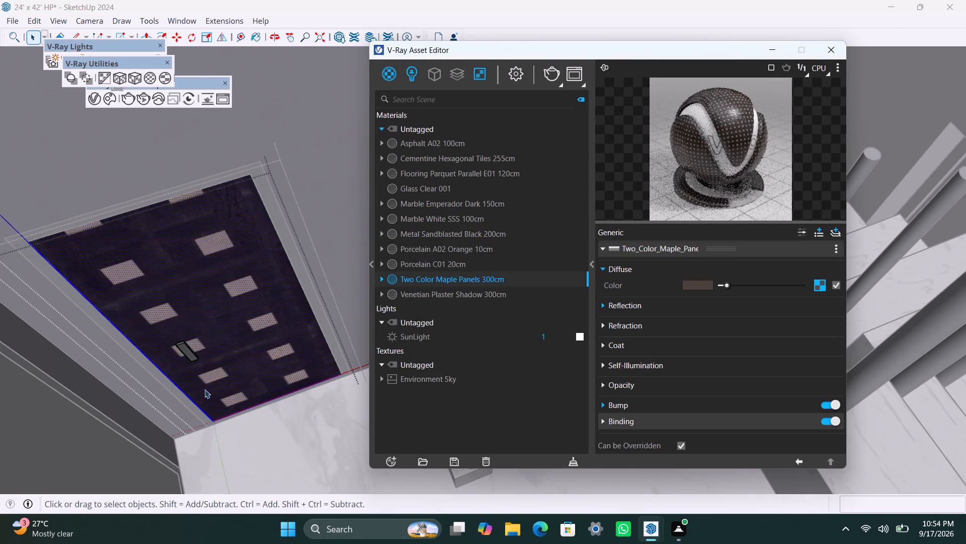
scroll(207, 404, "down", 9)
left_click(305, 442)
scroll(257, 483, "down", 4)
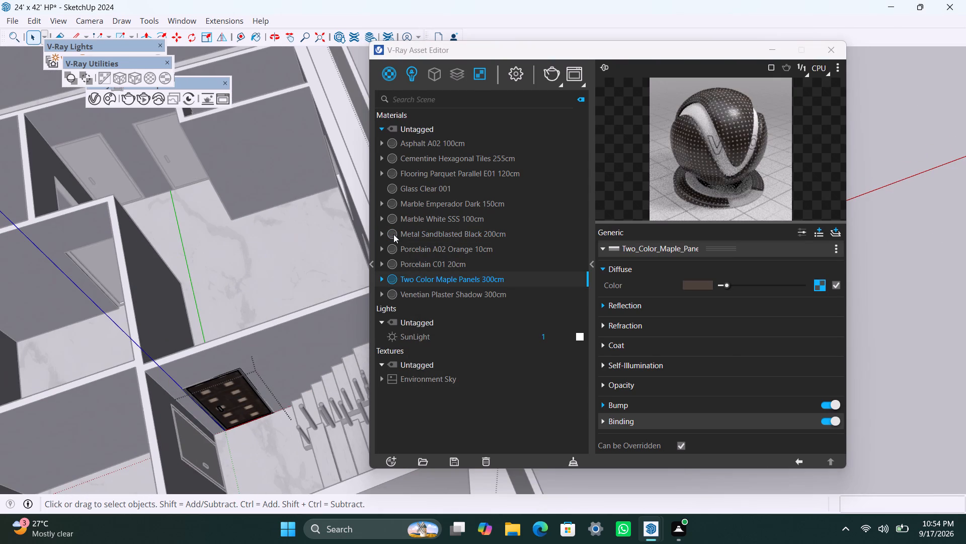
left_click(910, 329)
Open the door group on the stair room's side wall and apply Metal Sandblasted Black 200cm to its frame.
scroll(267, 386, "down", 4)
middle_click_drag(216, 433, 90, 400)
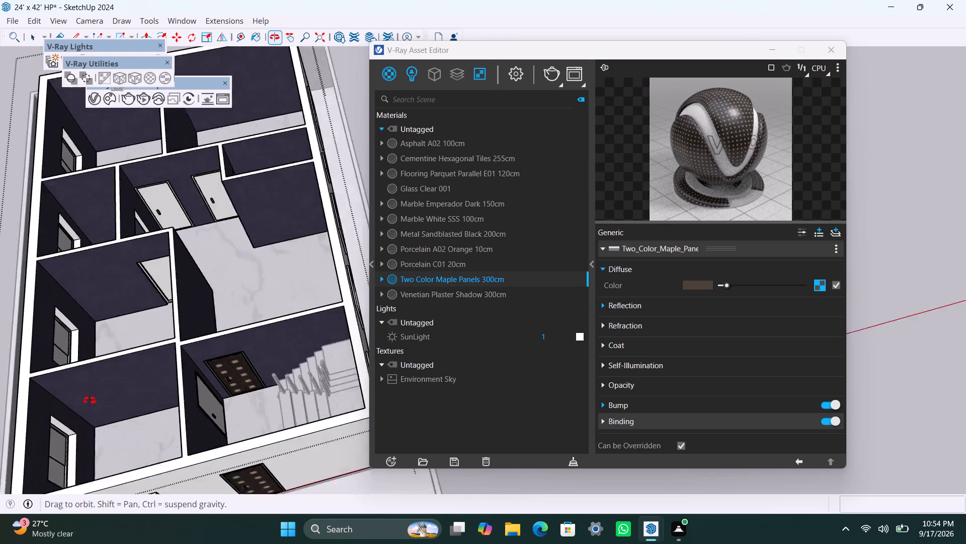
middle_click_drag(90, 400, 0, 355)
scroll(310, 219, "up", 11)
middle_click_drag(198, 280, 111, 287)
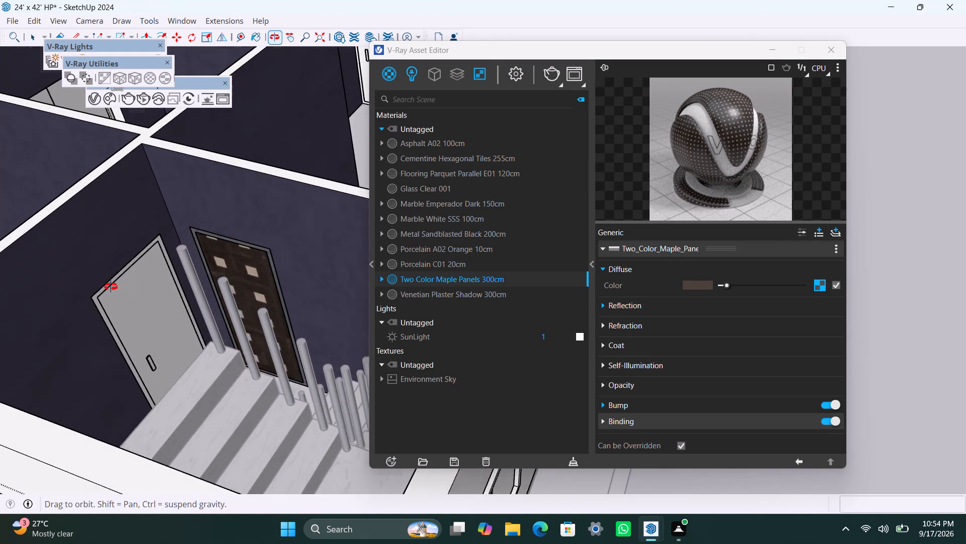
middle_click_drag(111, 287, 85, 286)
scroll(118, 269, "up", 7)
scroll(233, 237, "up", 3)
middle_click_drag(292, 221, 255, 324)
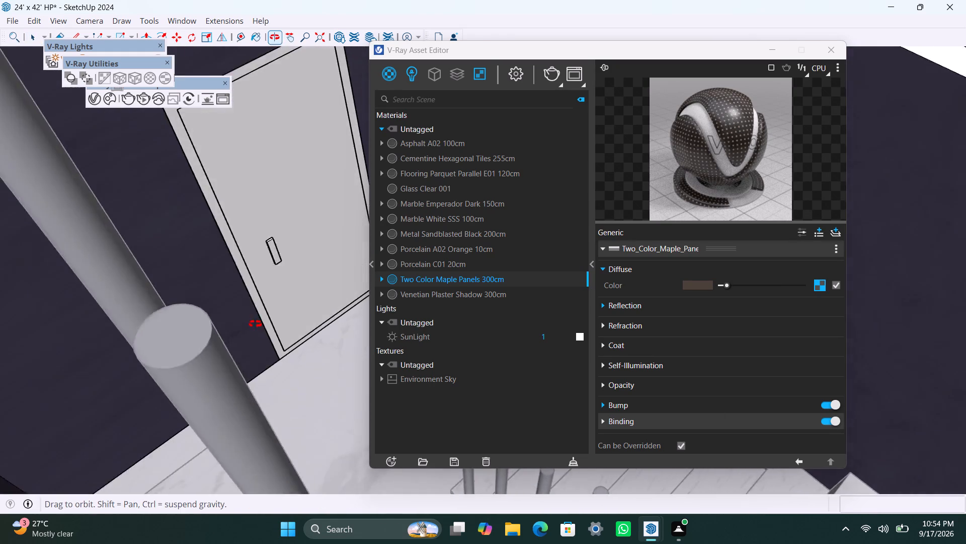
middle_click_drag(255, 324, 246, 322)
scroll(265, 239, "up", 2)
triple_click(266, 201)
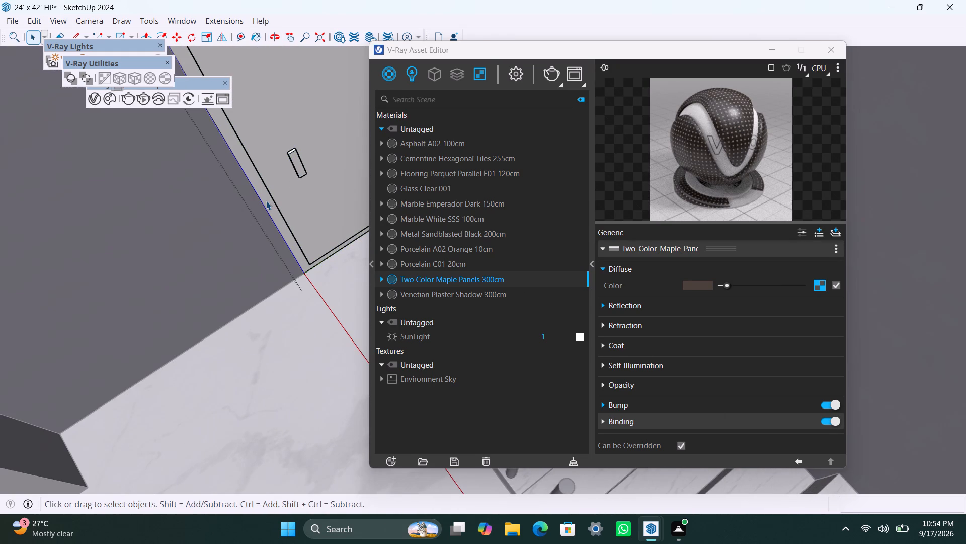
left_click(426, 230)
right_click_drag(425, 231, 427, 240)
left_click(456, 263)
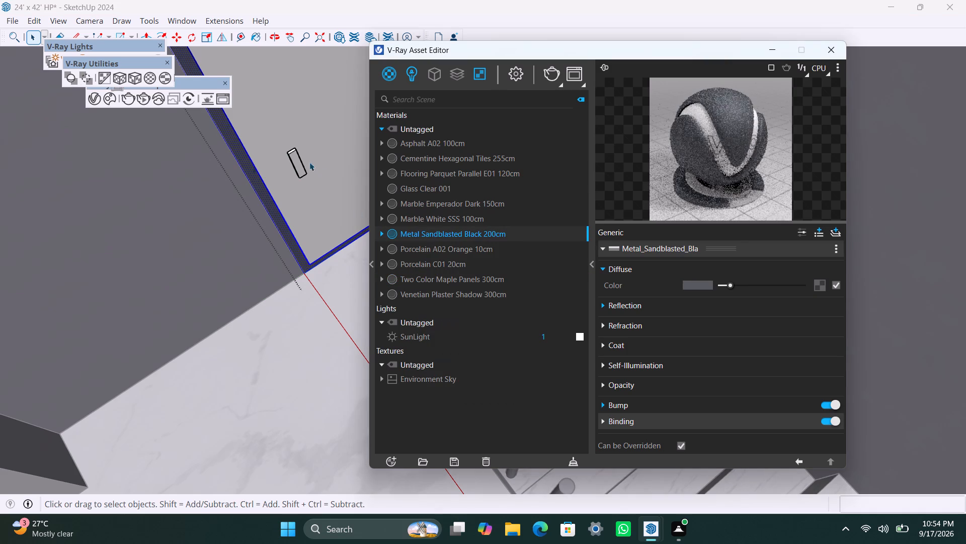
Apply Metal Sandblasted Black 200cm to the handle of the stair room's side-wall door.
triple_click(299, 163)
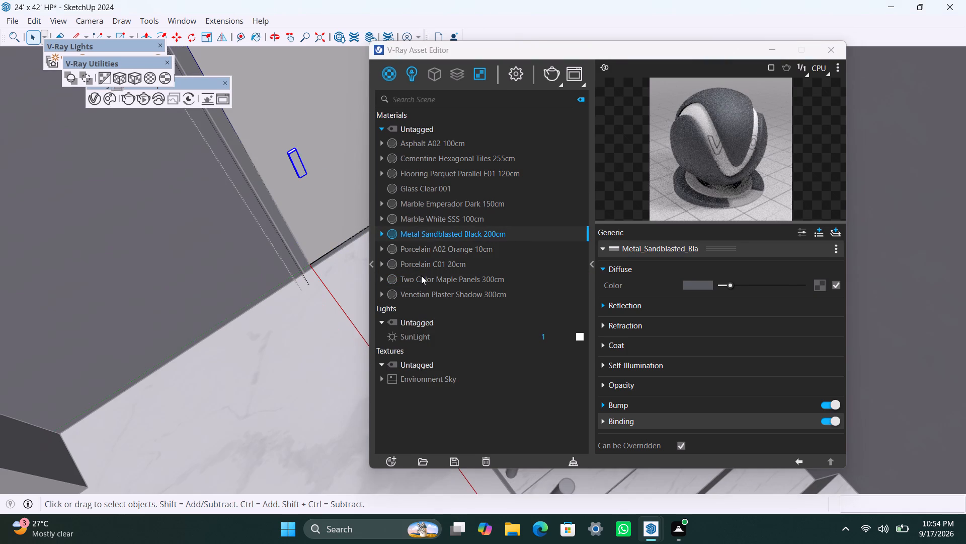
right_click(432, 235)
left_click(456, 259)
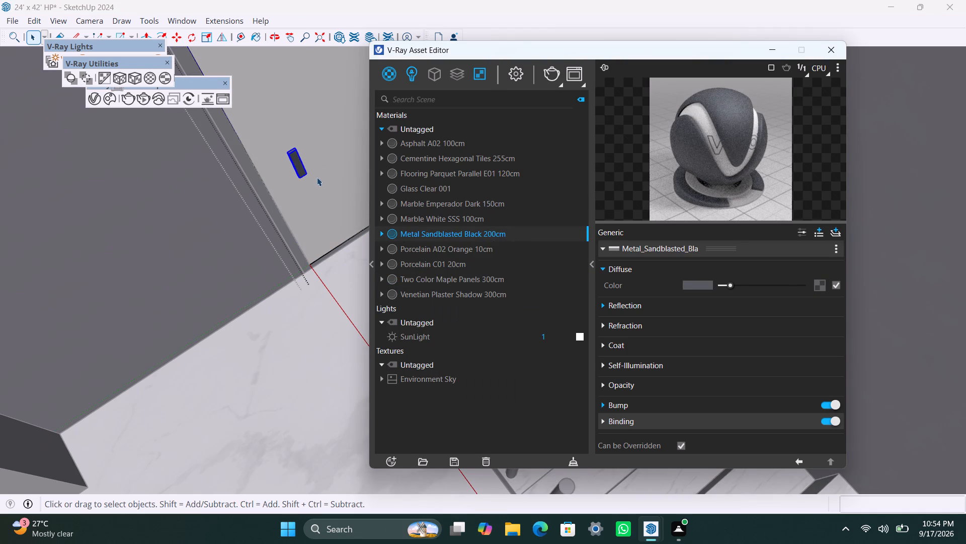
Apply Two Color Maple Panels 300cm to the side-wall door's panel face and exit the door group.
double_click(316, 176)
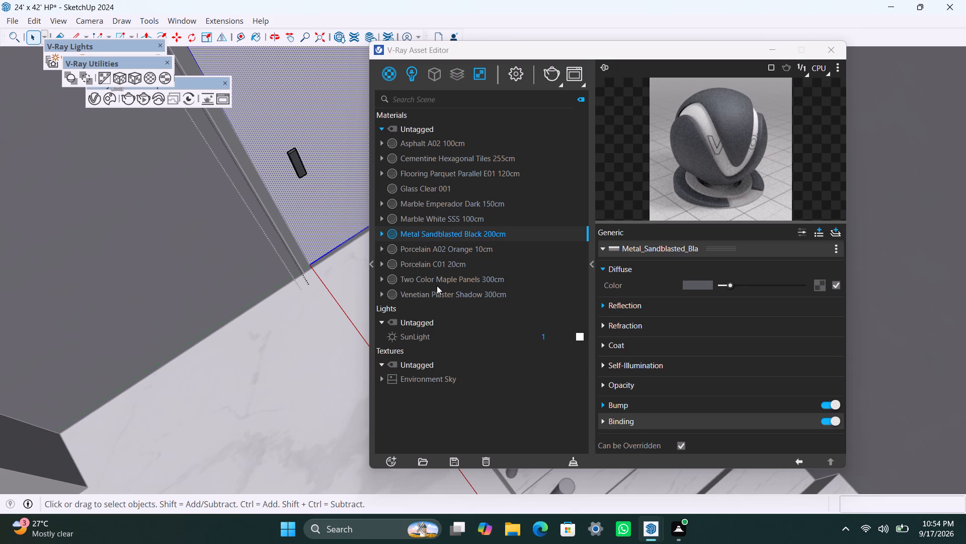
left_click(438, 285)
right_click(439, 286)
left_click(471, 309)
scroll(275, 244, "down", 13)
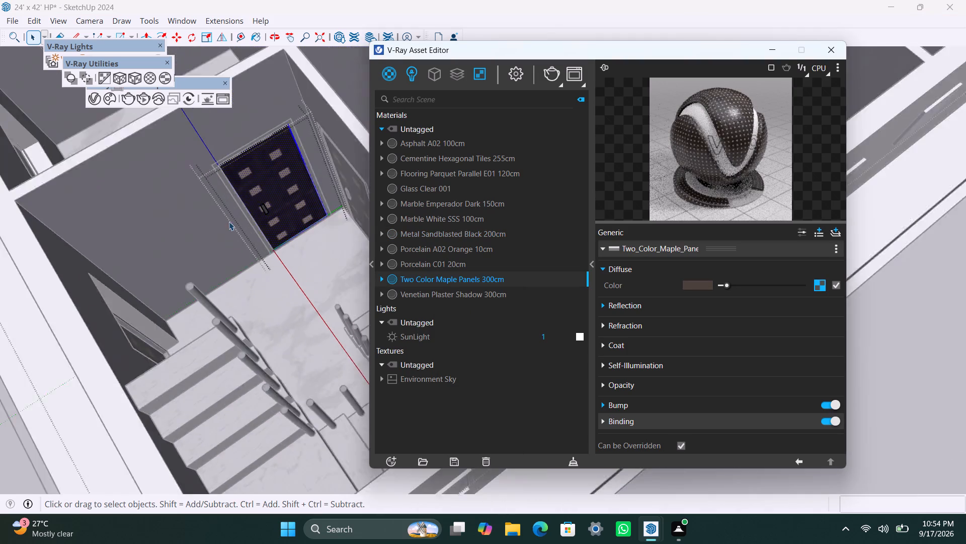
scroll(229, 222, "down", 4)
scroll(275, 257, "down", 5)
double_click(10, 327)
Apply Two Color Maple Panels 300cm to the unfinished panel face of the door in the room adjoining the stair room and exit the door group.
middle_click_drag(303, 225, 254, 374)
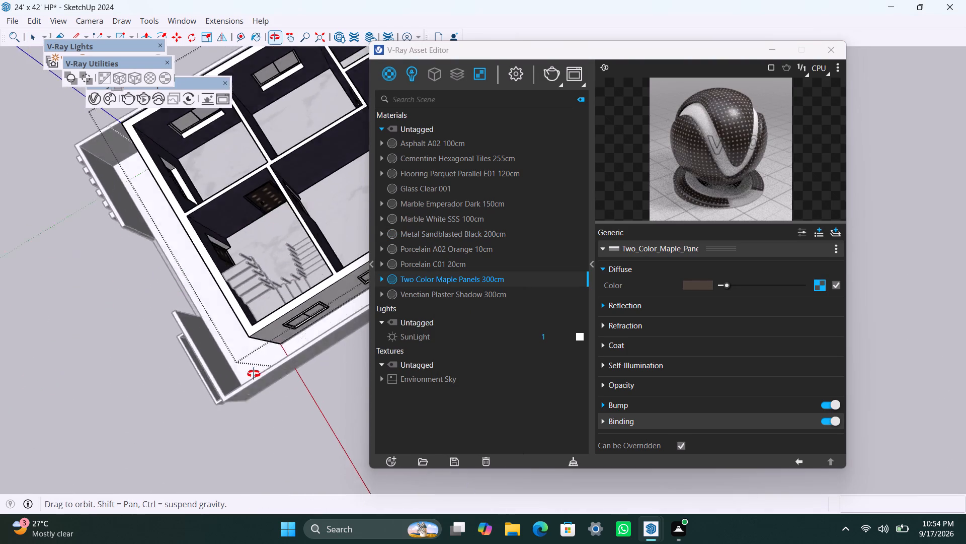
middle_click_drag(254, 374, 251, 466)
scroll(287, 217, "up", 7)
scroll(328, 156, "up", 8)
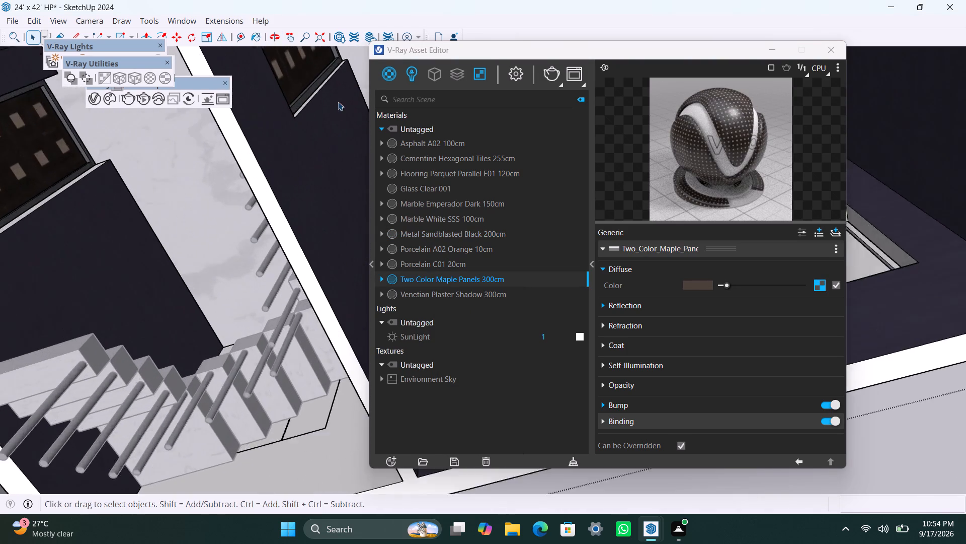
scroll(313, 101, "down", 11)
scroll(263, 64, "down", 11)
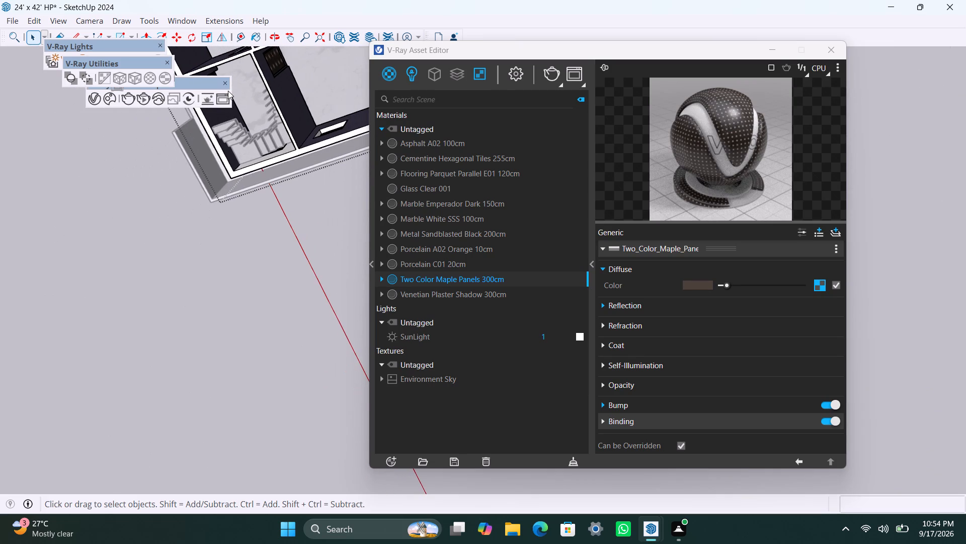
scroll(227, 96, "down", 11)
middle_click_drag(258, 104, 273, 279, "shift")
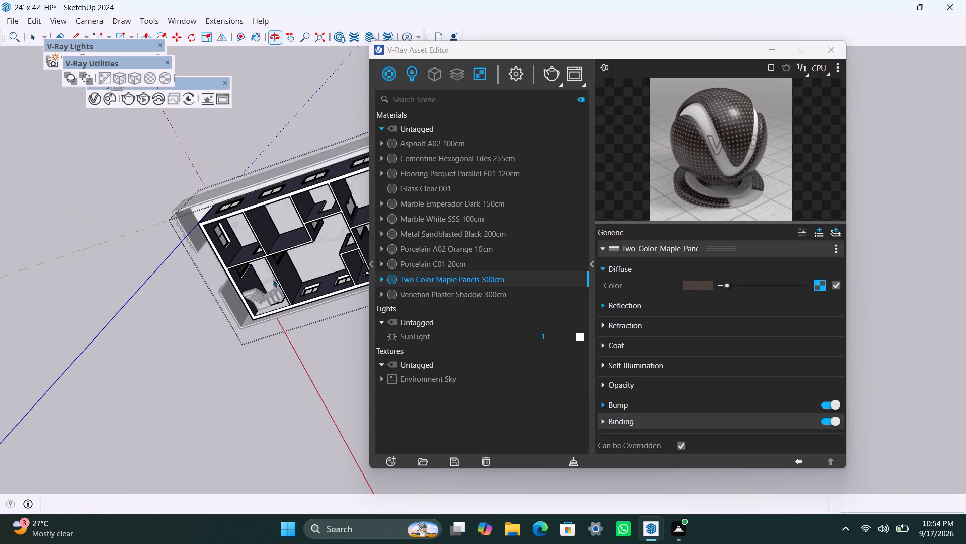
scroll(273, 273, "up", 10)
middle_click_drag(212, 241, 303, 215)
scroll(266, 159, "up", 6)
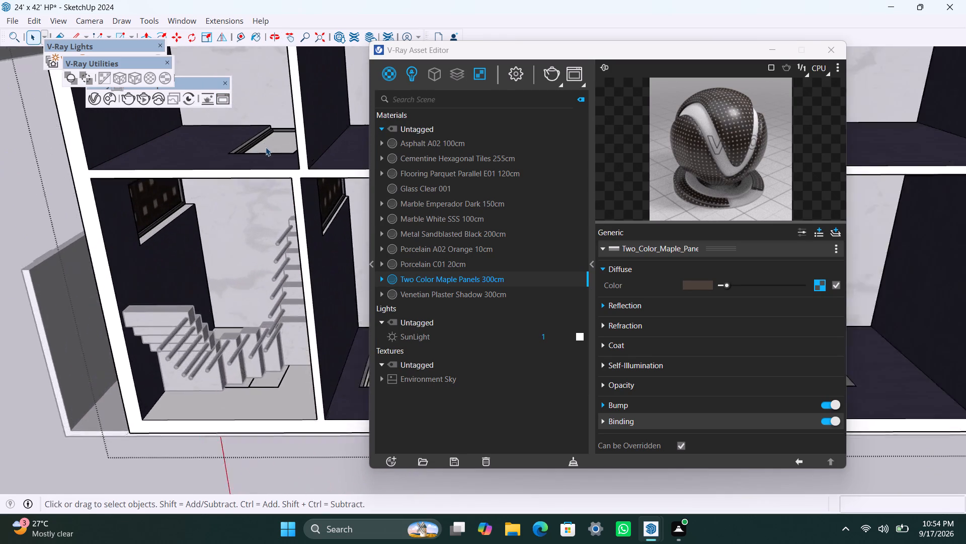
scroll(266, 147, "up", 3)
left_click(267, 146)
triple_click(268, 145)
scroll(279, 150, "up", 4)
left_click(280, 150)
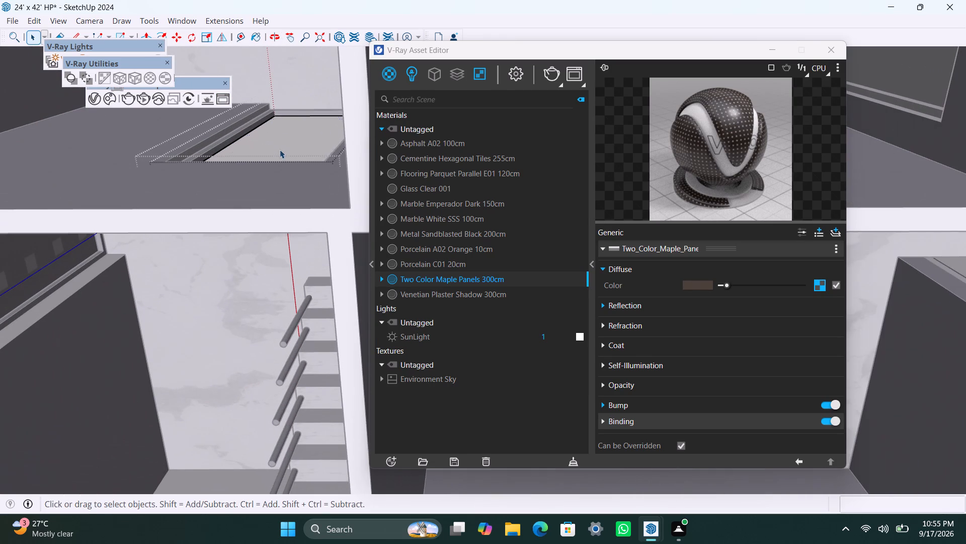
right_click(450, 280)
left_click(479, 311)
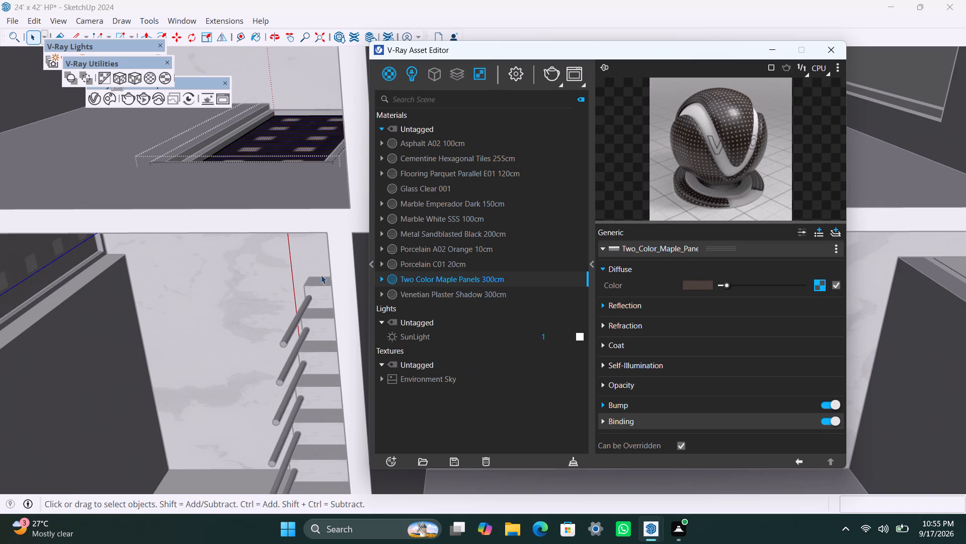
scroll(225, 184, "down", 20)
scroll(225, 184, "down", 4)
triple_click(75, 239)
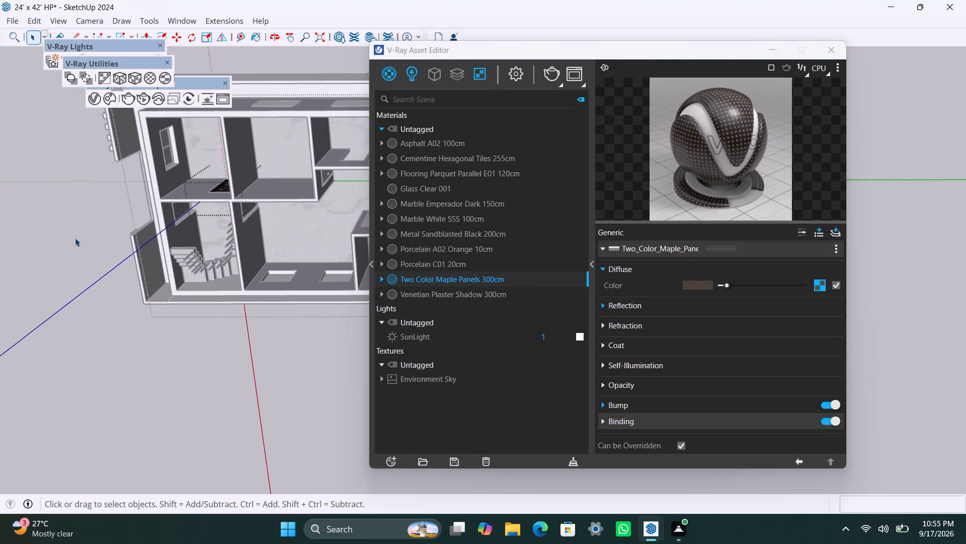
Open the plain door group in the hall next to the finished maple door and apply Metal Sandblasted Black 200cm to its frame.
scroll(315, 390, "up", 3)
middle_click_drag(211, 364, 253, 68)
scroll(301, 233, "up", 5)
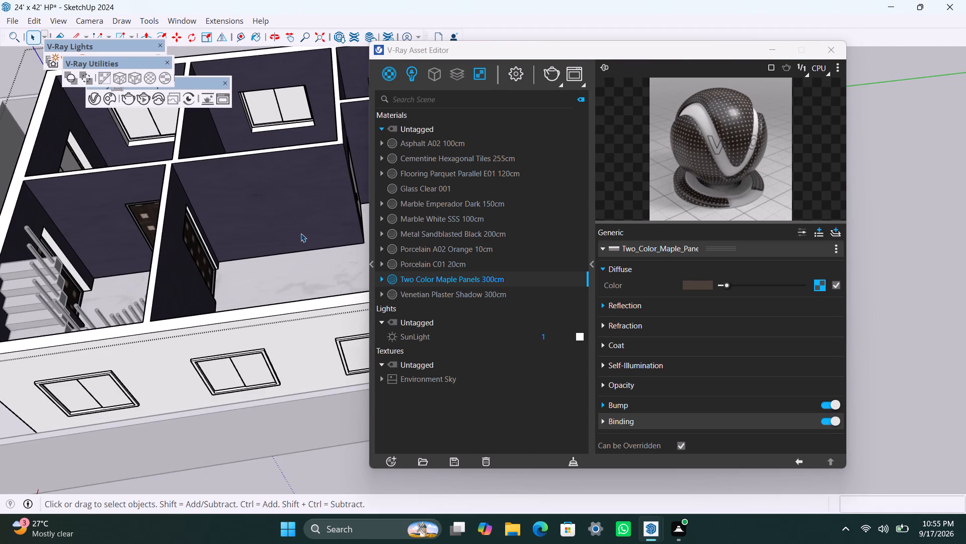
middle_click_drag(299, 232, 206, 247)
scroll(140, 274, "up", 14)
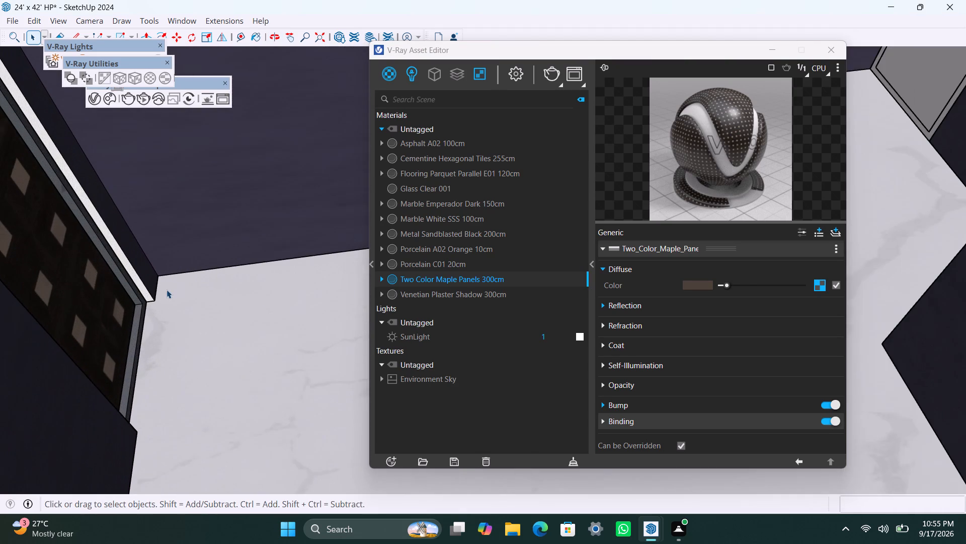
scroll(167, 301, "down", 17)
scroll(260, 302, "down", 3)
scroll(294, 273, "up", 7)
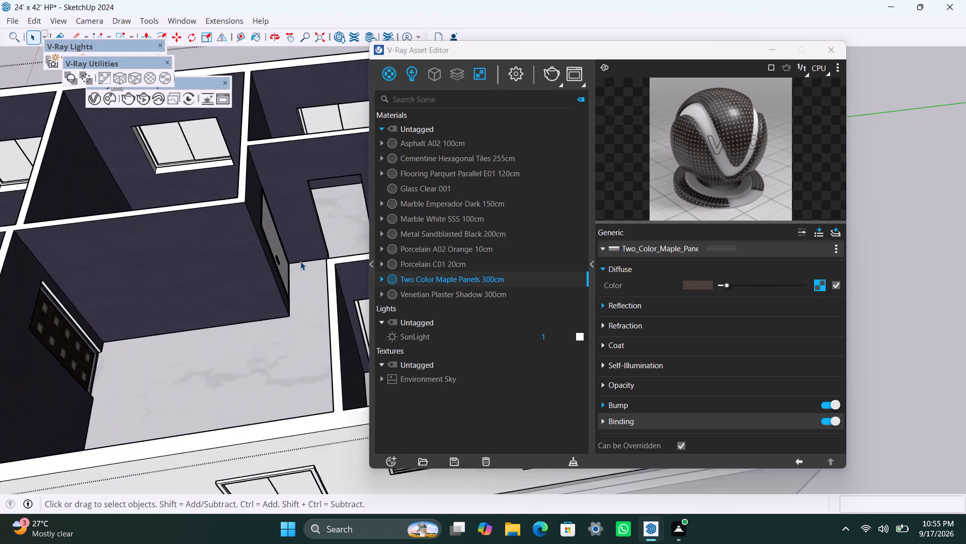
middle_click_drag(283, 293, 2, 280)
scroll(165, 247, "down", 5)
middle_click_drag(252, 304, 84, 425, "shift")
scroll(178, 307, "up", 5)
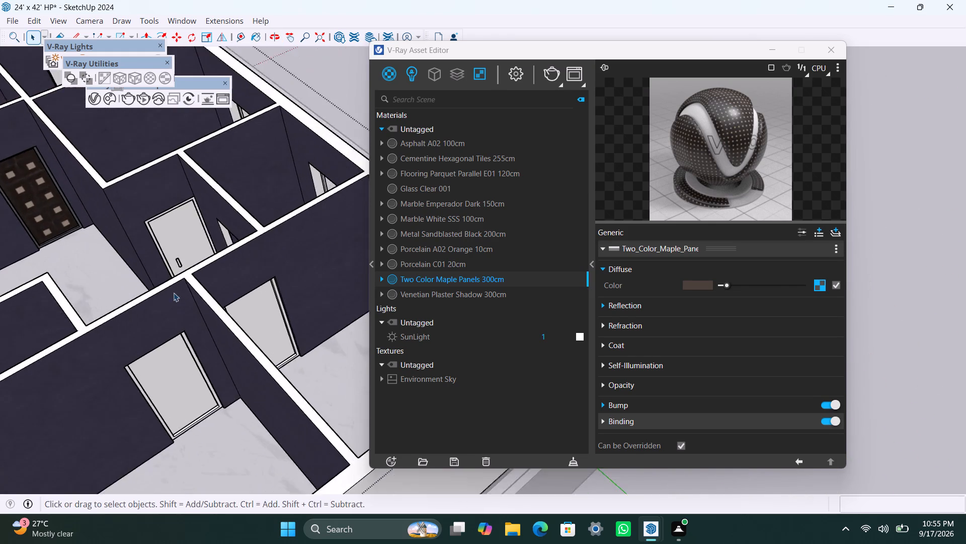
middle_click_drag(191, 296, 76, 297)
scroll(171, 198, "up", 3)
middle_click_drag(213, 210, 237, 361, "shift")
scroll(244, 293, "up", 4)
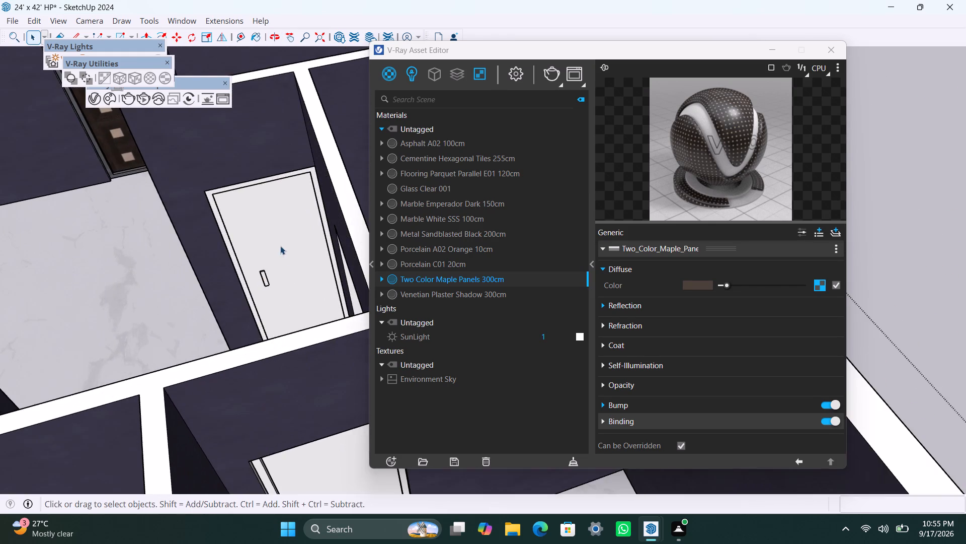
middle_click_drag(286, 265, 288, 332)
scroll(247, 349, "up", 3)
middle_click_drag(247, 293, 231, 239)
scroll(229, 245, "up", 4)
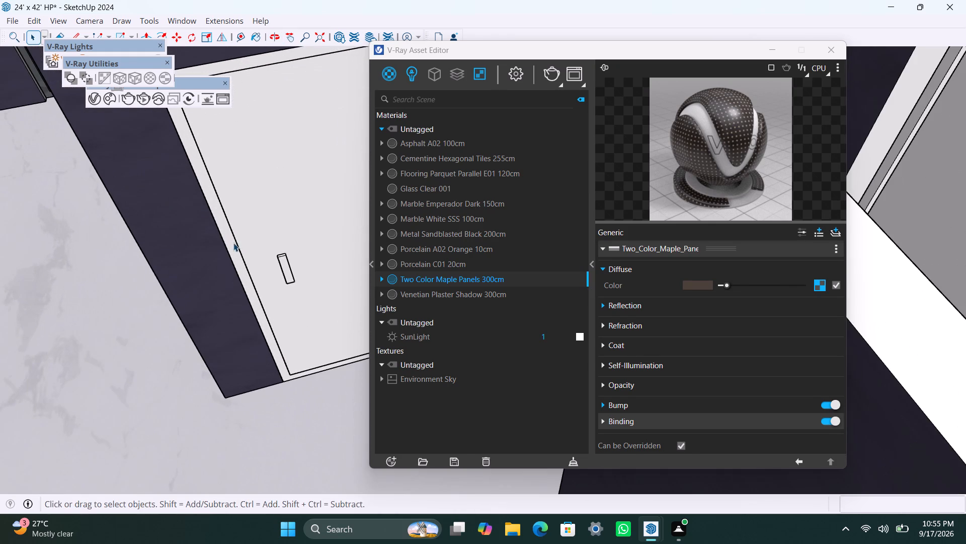
triple_click(232, 242)
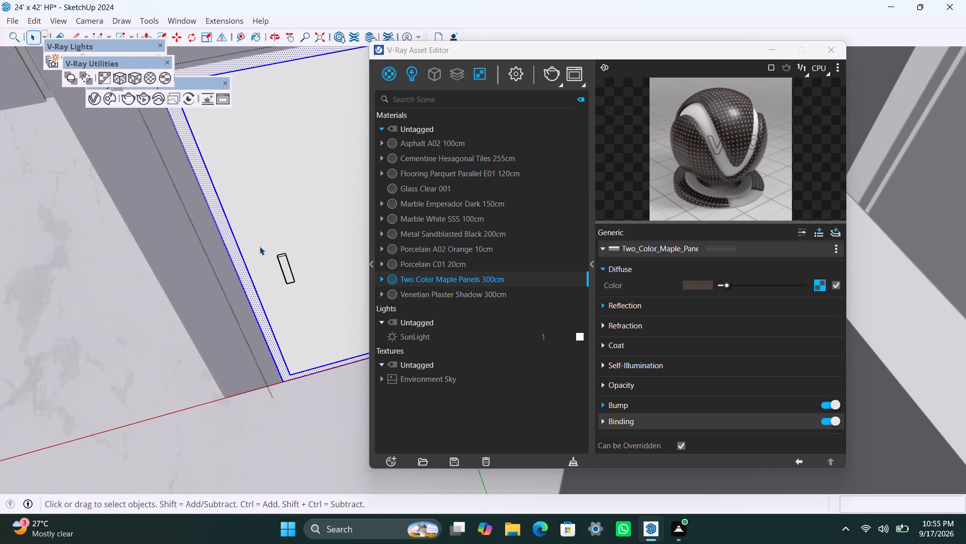
left_click(436, 230)
right_click(436, 231)
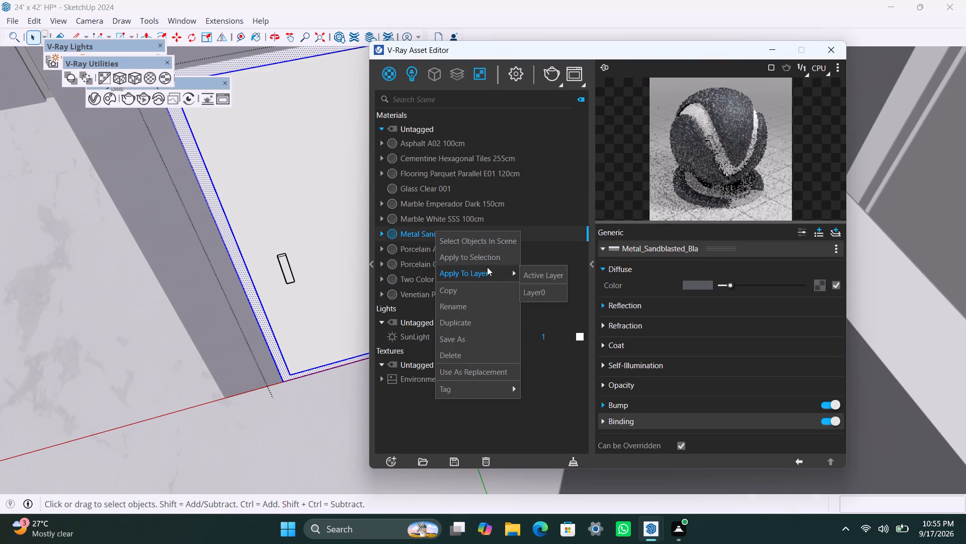
left_click(487, 262)
Apply Metal Sandblasted Black 200cm to the handle of the open hall door.
left_click(286, 263)
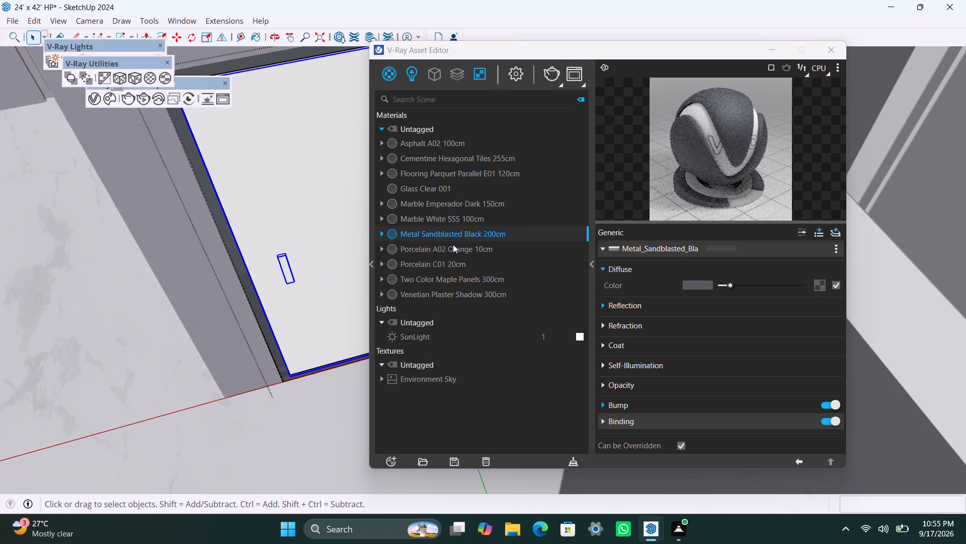
right_click(454, 238)
triple_click(289, 271)
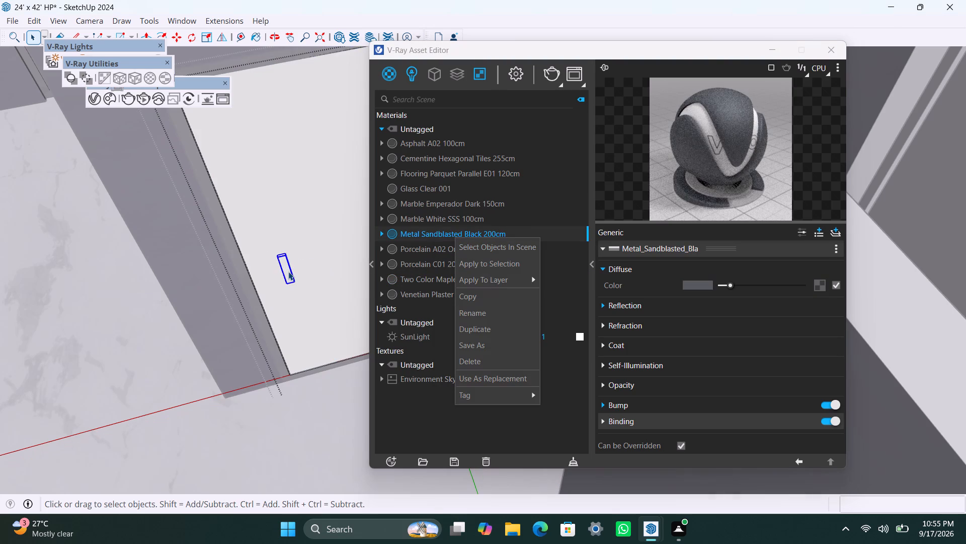
left_click(493, 265)
Apply Two Color Maple Panels 300cm to the hall door's panel face and exit the door group.
triple_click(302, 209)
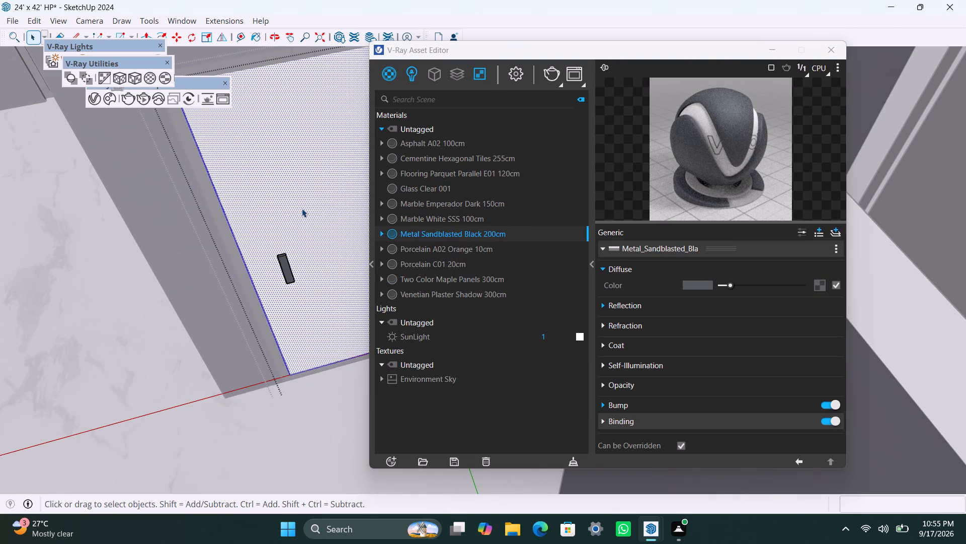
left_click(426, 284)
right_click(425, 282)
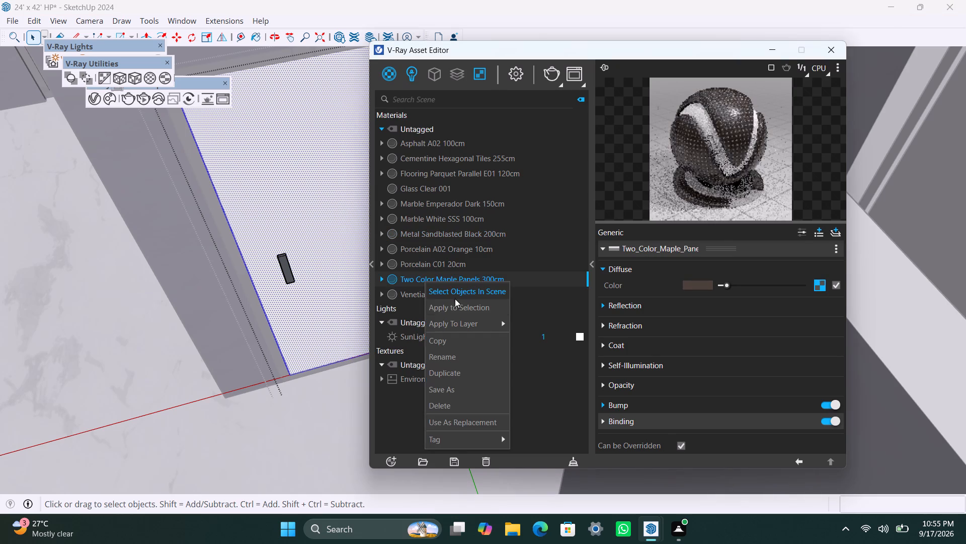
left_click(453, 307)
scroll(259, 181, "down", 5)
middle_click_drag(251, 128, 260, 360)
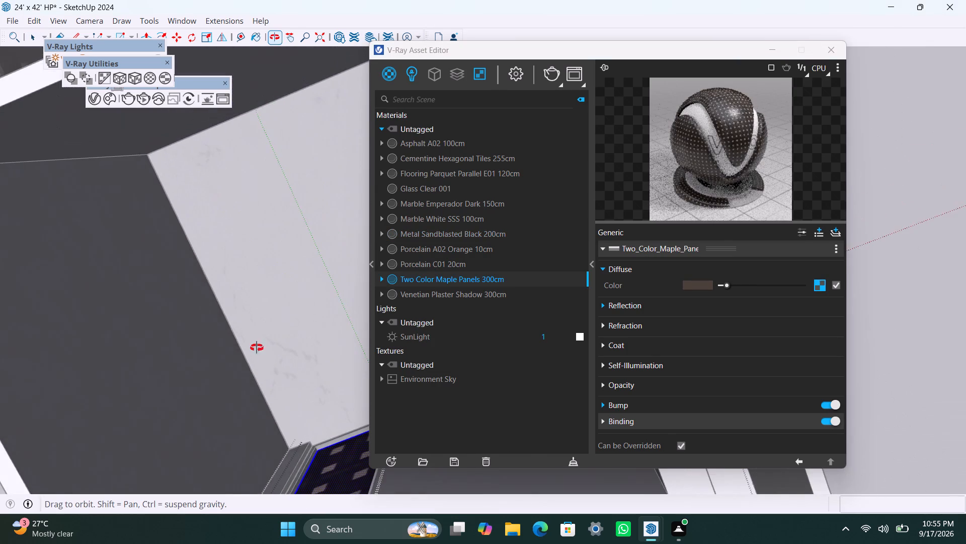
scroll(249, 301, "down", 6)
middle_click_drag(287, 376, 237, 31)
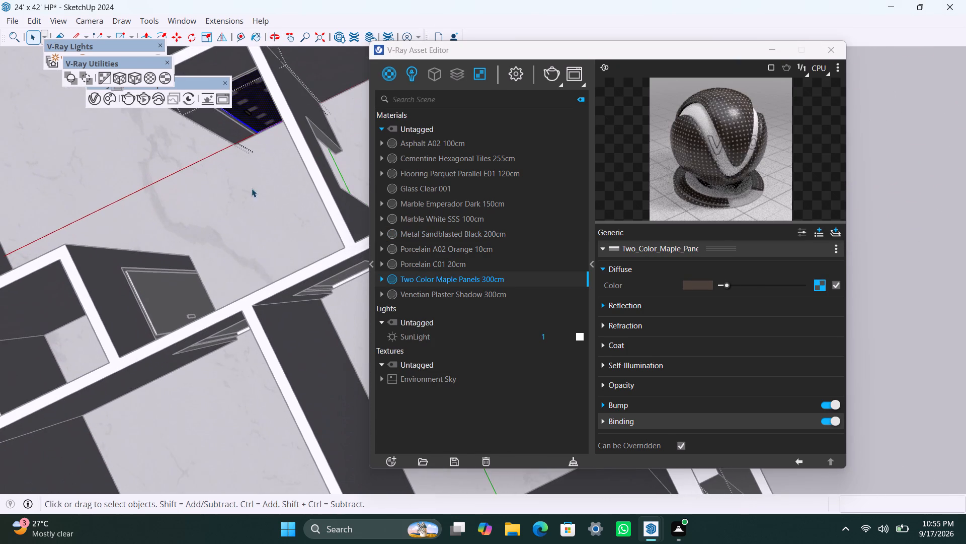
scroll(227, 241, "up", 1)
double_click(217, 245)
scroll(232, 296, "down", 4)
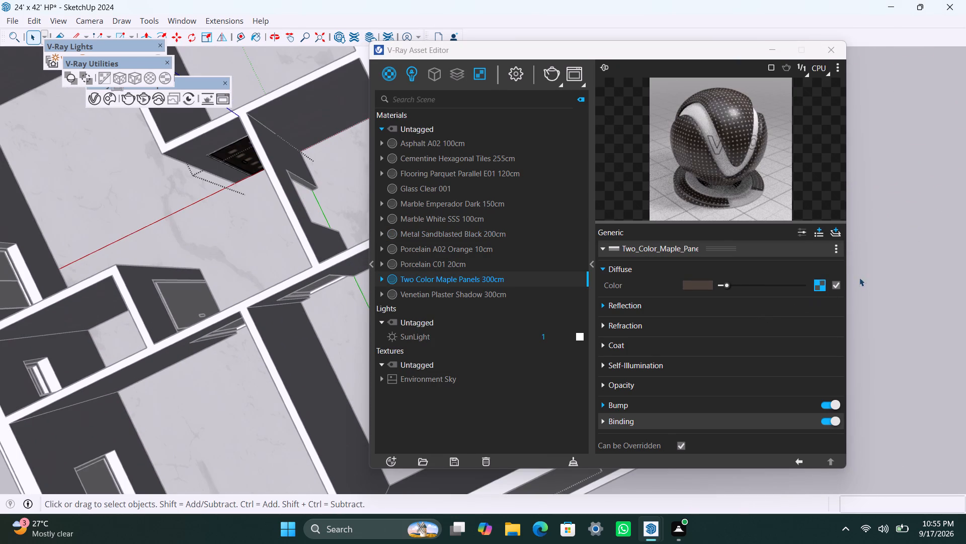
left_click(859, 278)
Open the plain door group on the passage's end wall, beside the side-wall door, and apply Metal Sandblasted Black 200cm to its frame.
scroll(268, 286, "up", 3)
middle_click_drag(261, 322, 0, 253)
scroll(203, 220, "down", 5)
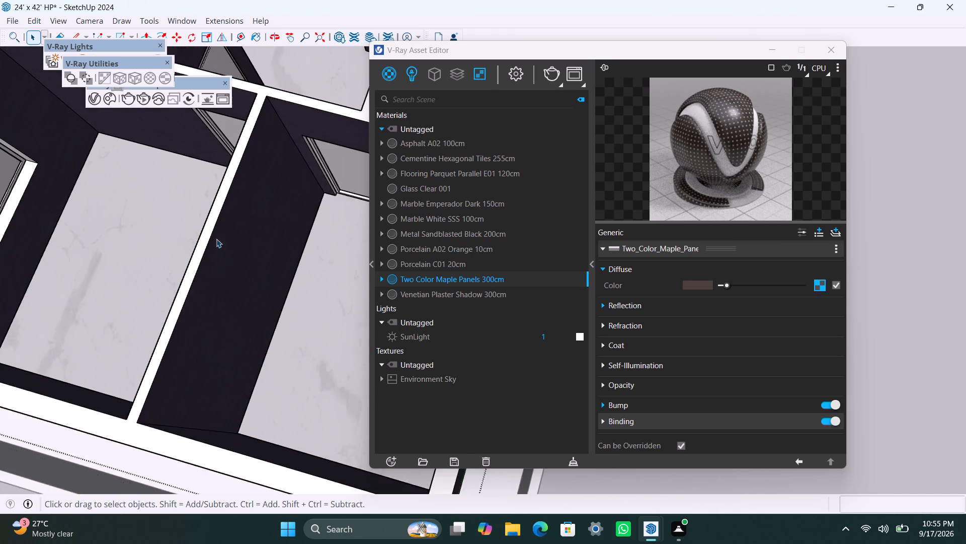
middle_click_drag(279, 250, 25, 222)
scroll(156, 195, "down", 5)
middle_click_drag(216, 246, 32, 353, "shift")
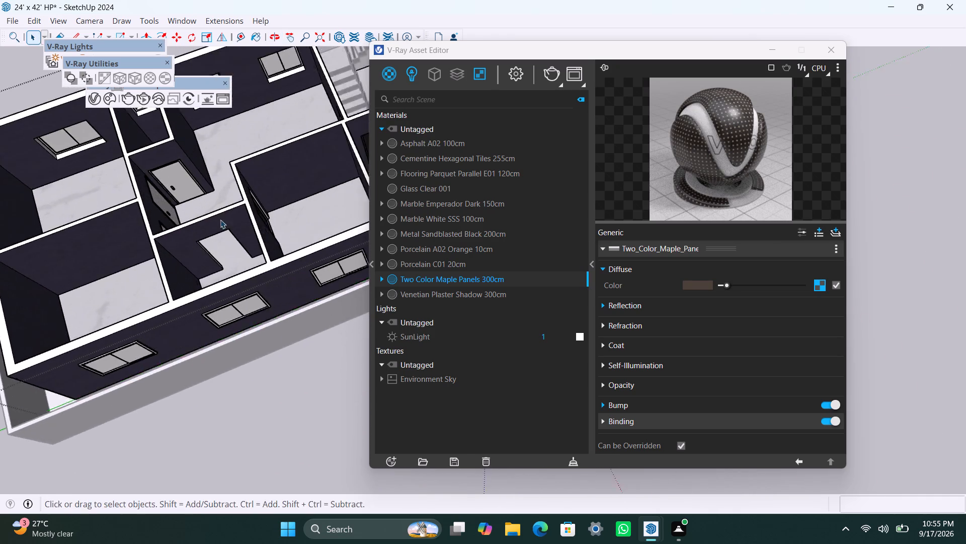
scroll(222, 217, "up", 4)
middle_click_drag(231, 219, 223, 346)
scroll(155, 289, "up", 7)
scroll(106, 251, "up", 3)
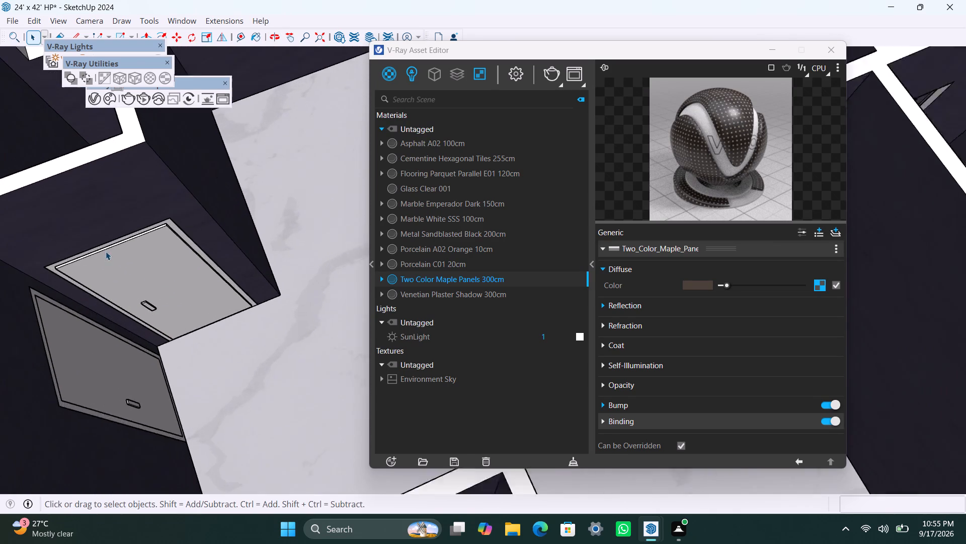
scroll(106, 251, "up", 3)
middle_click_drag(96, 280, 1, 272)
scroll(70, 303, "down", 4)
scroll(90, 265, "up", 7)
middle_click_drag(122, 188, 243, 189, "shift")
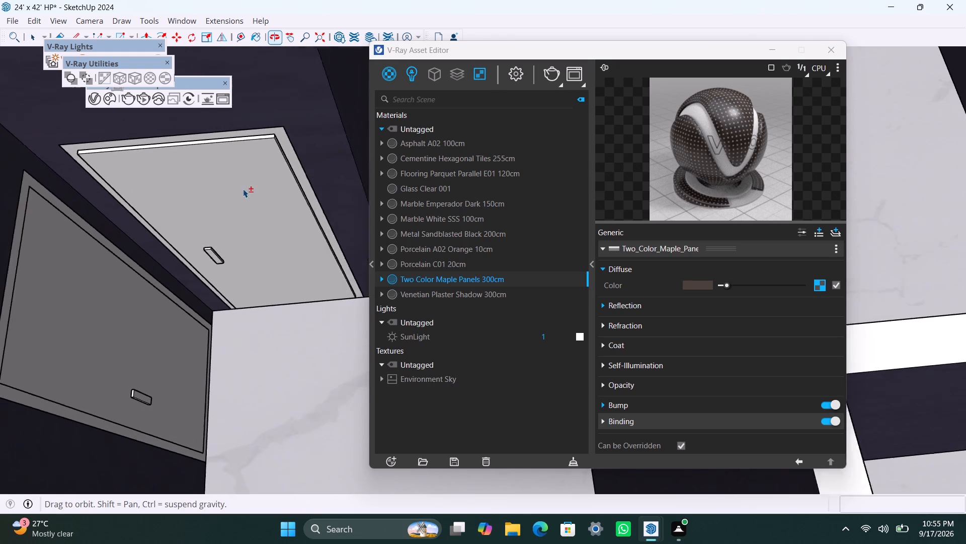
middle_click_drag(243, 189, 244, 187, "shift")
scroll(176, 181, "up", 3)
middle_click_drag(175, 148, 203, 72)
scroll(157, 176, "up", 3)
triple_click(143, 148)
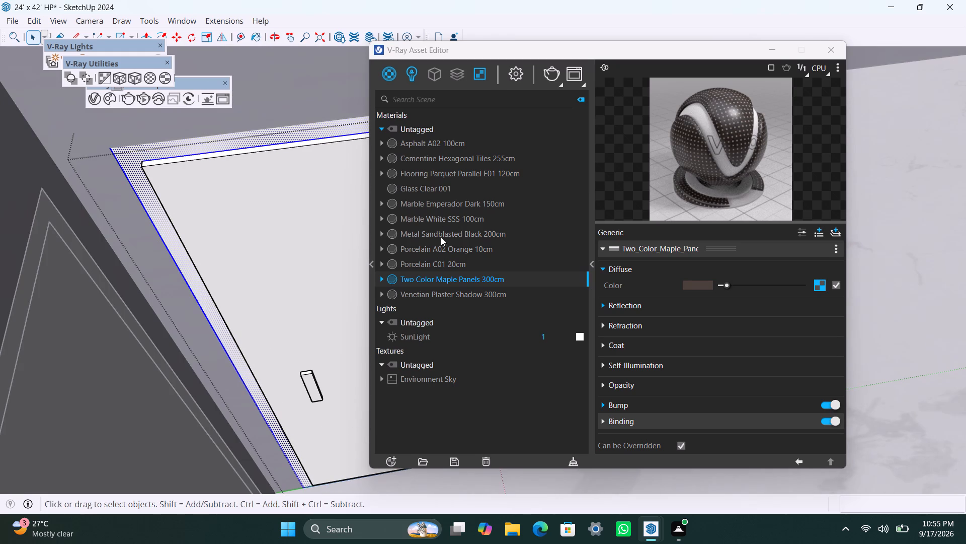
left_click(439, 239)
right_click(439, 237)
left_click(466, 263)
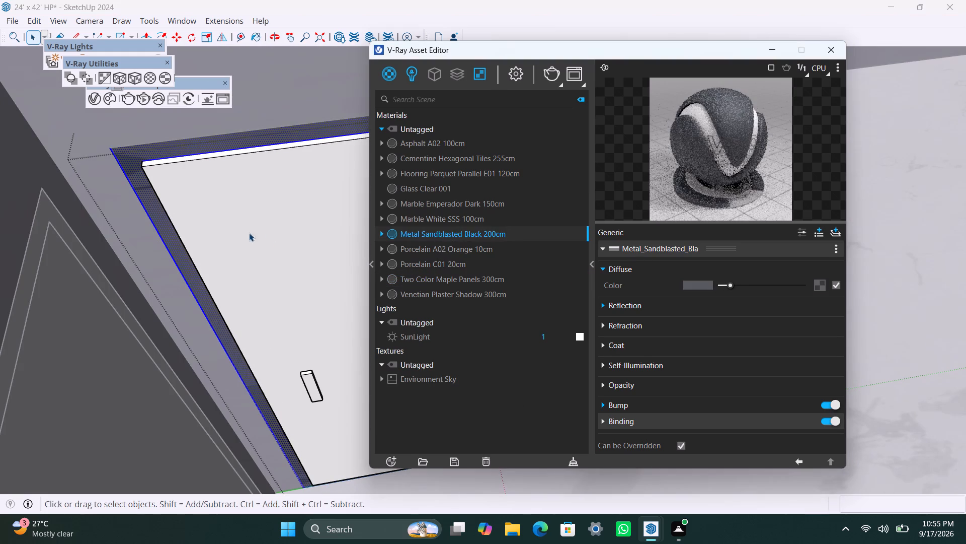
Apply Metal Sandblasted Black 200cm to the handle of the passage's end-wall door.
left_click(234, 231)
triple_click(306, 380)
left_click(307, 380)
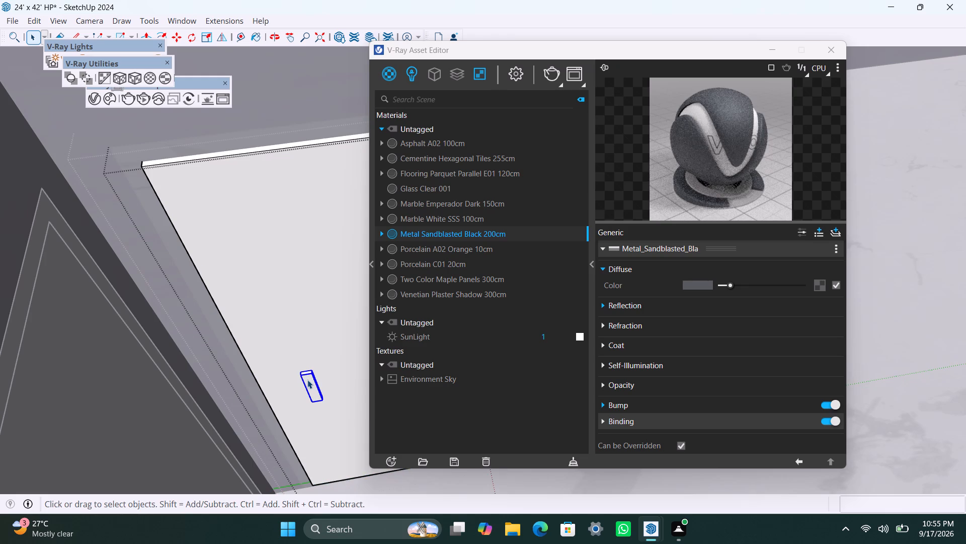
right_click_drag(441, 230, 442, 236)
left_click(459, 257)
Apply Two Color Maple Panels 300cm to the end-wall door's panel face and exit the door group.
double_click(280, 296)
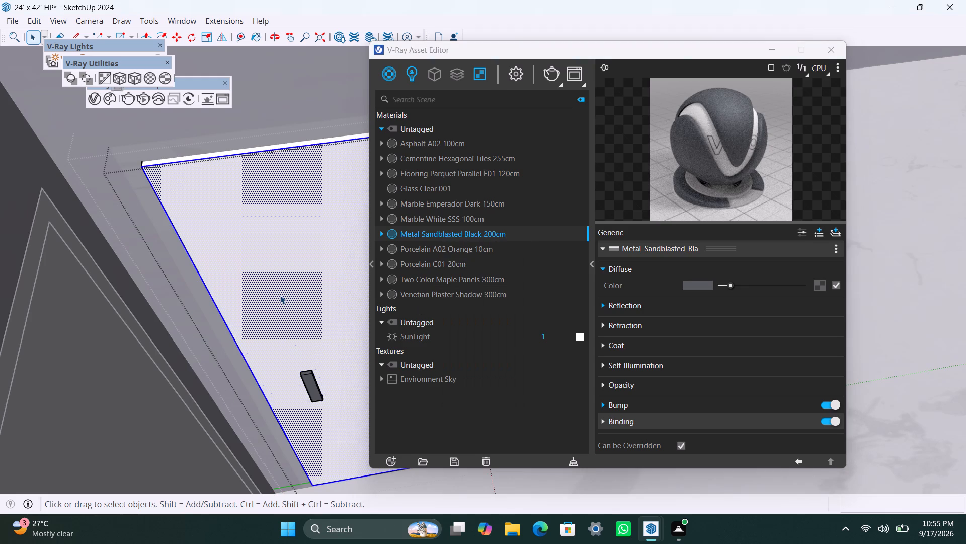
triple_click(280, 295)
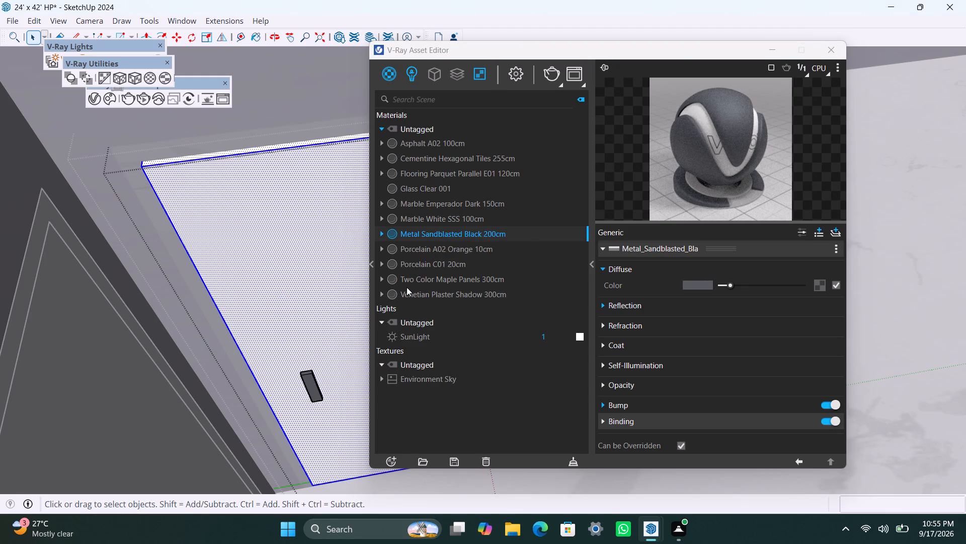
left_click(411, 279)
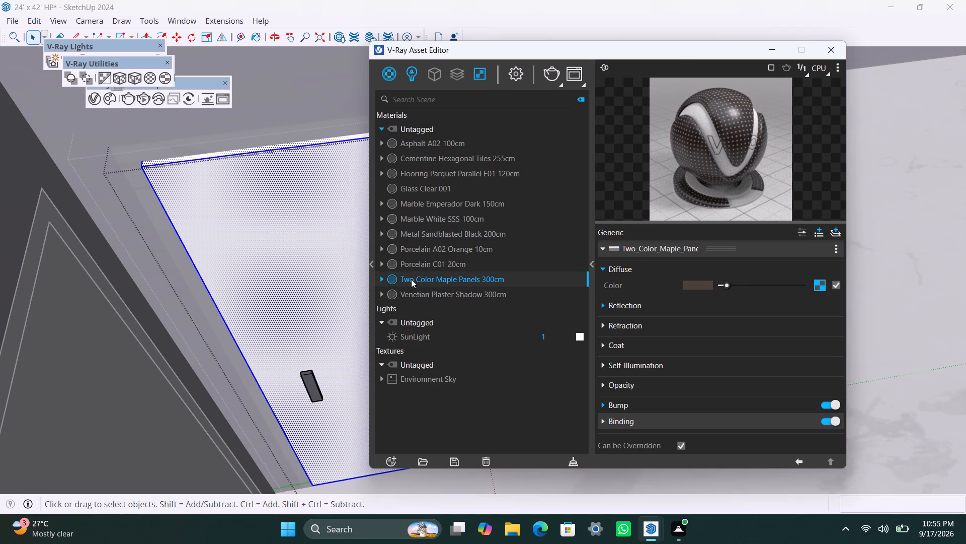
right_click(411, 279)
left_click(436, 302)
scroll(168, 253, "down", 11)
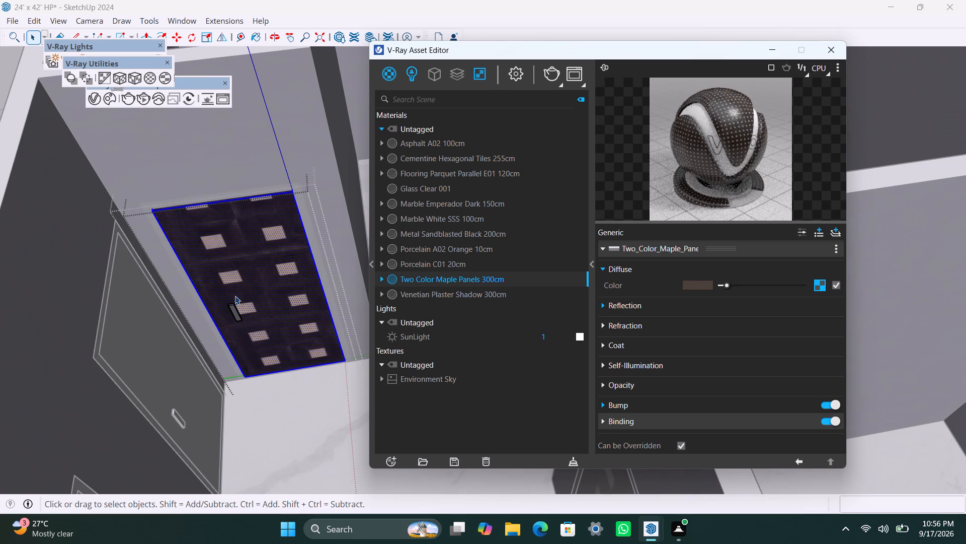
left_click(299, 407)
left_click(286, 402)
scroll(290, 405, "down", 3)
middle_click_drag(286, 407, 196, 406)
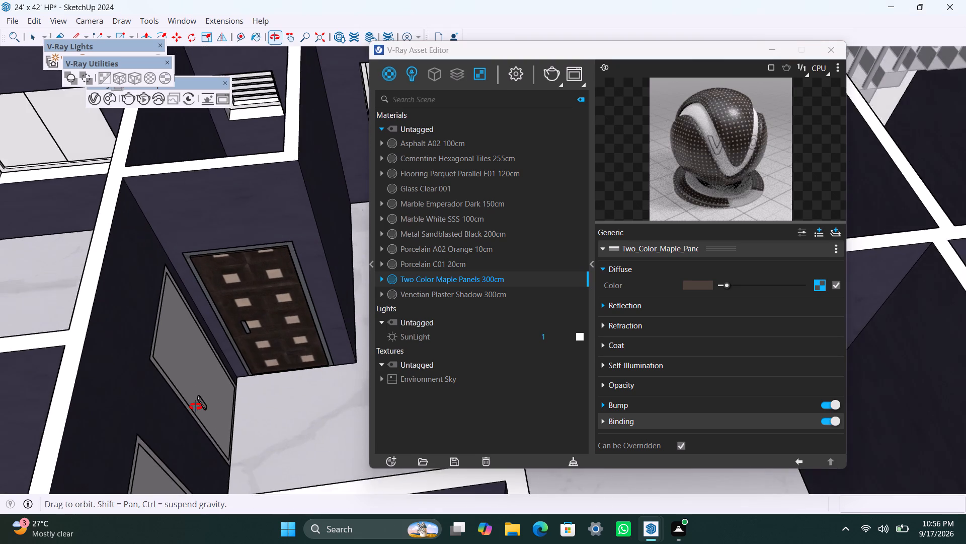
Open the plain door group on the passage's side wall, adjoining the finished end-wall door, and apply Metal Sandblasted Black 200cm to its frame.
middle_click_drag(196, 406, 0, 389)
scroll(218, 172, "up", 3)
middle_click_drag(303, 144, 269, 248)
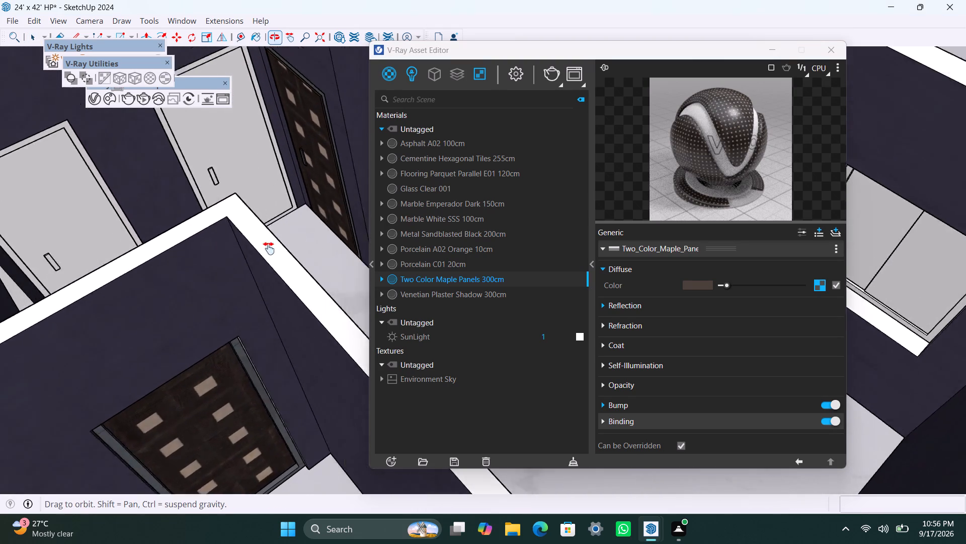
middle_click_drag(269, 248, 223, 301)
scroll(171, 265, "up", 2)
triple_click(151, 260)
scroll(118, 309, "up", 3)
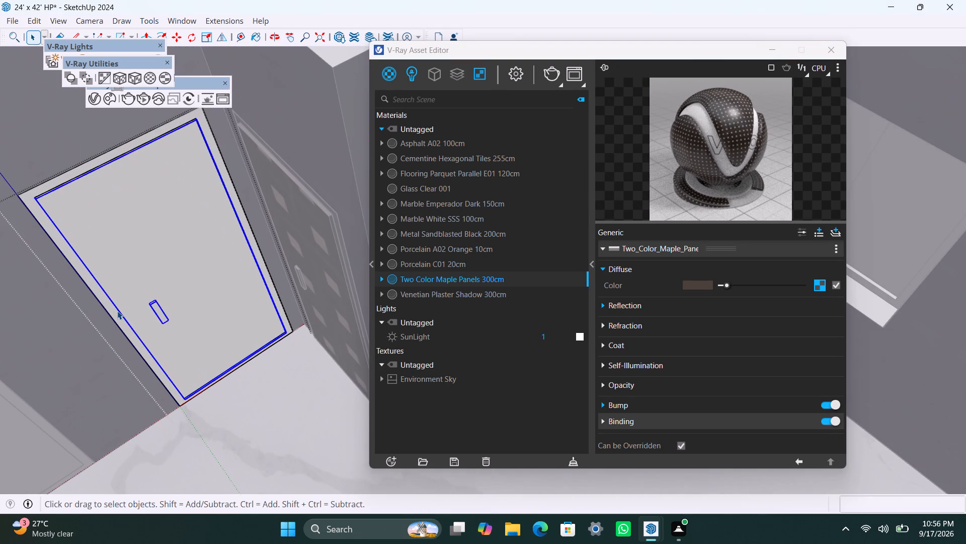
double_click(117, 311)
double_click(117, 314)
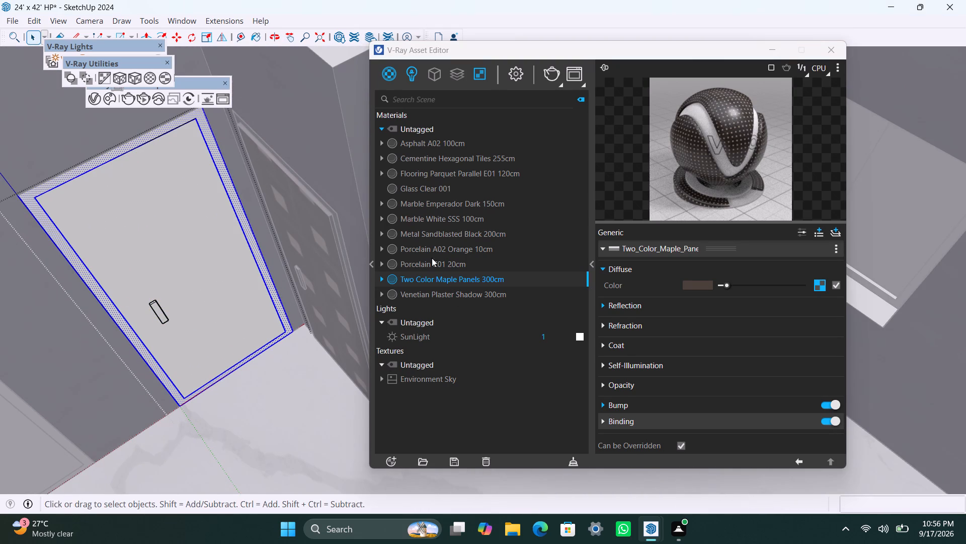
left_click(428, 219)
left_click(432, 233)
right_click(432, 233)
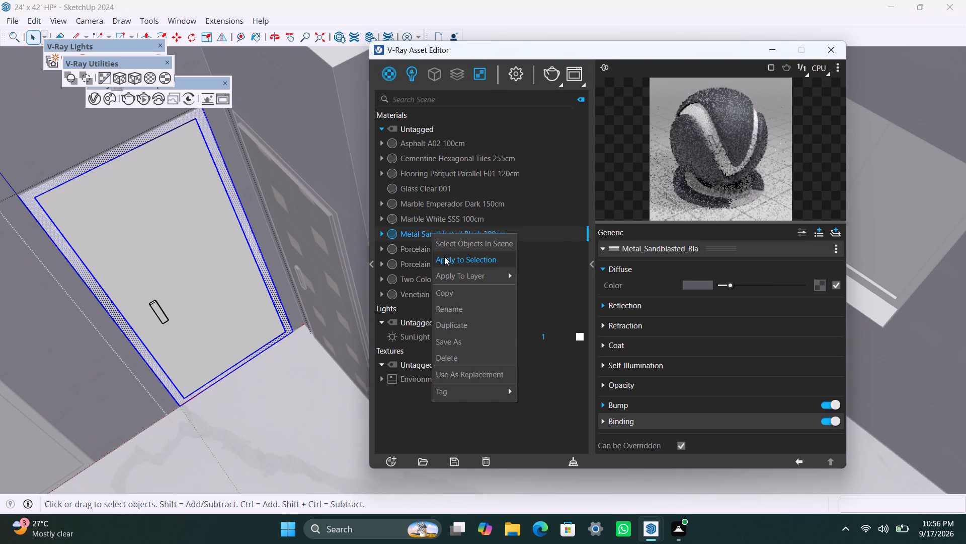
left_click(444, 256)
Apply Metal Sandblasted Black 200cm to the handle of the passage's side-wall door.
double_click(155, 302)
left_click(157, 305)
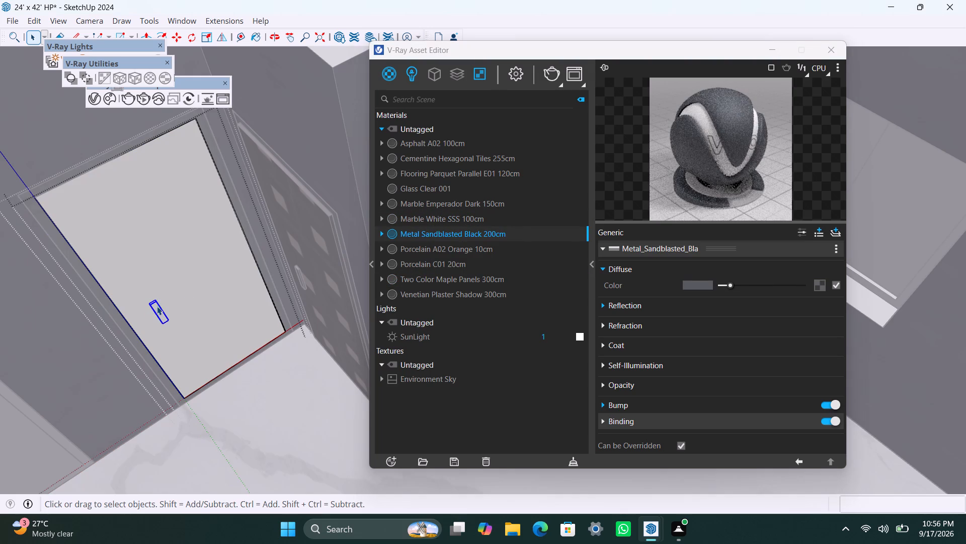
right_click(426, 234)
left_click(438, 259)
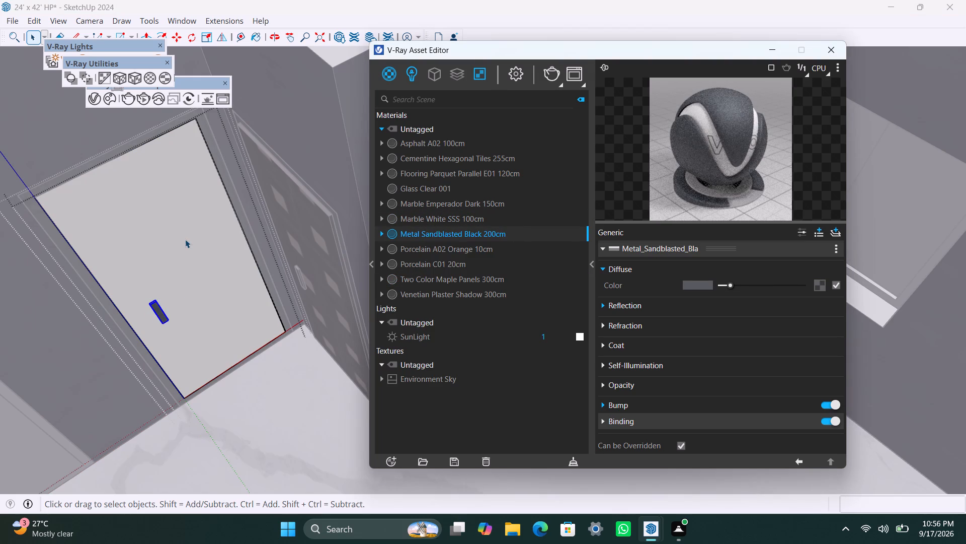
Apply Two Color Maple Panels 300cm to the side-wall door's panel face.
triple_click(184, 238)
left_click(184, 237)
left_click(426, 280)
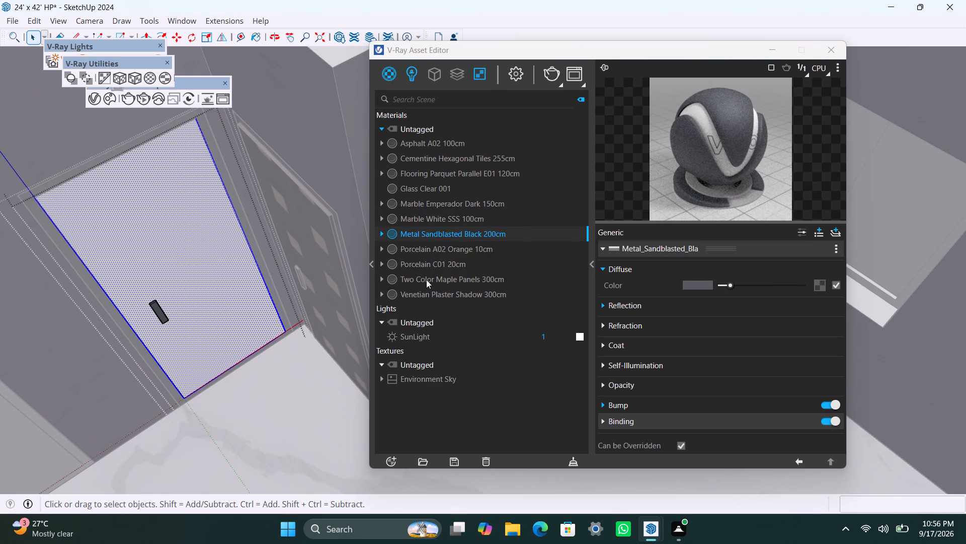
right_click(425, 278)
left_click(433, 301)
Apply Metal Sandblasted Black 200cm to the side-wall door's frame from the room side and exit the door group.
scroll(204, 254, "down", 10)
middle_click_drag(137, 159, 194, 299)
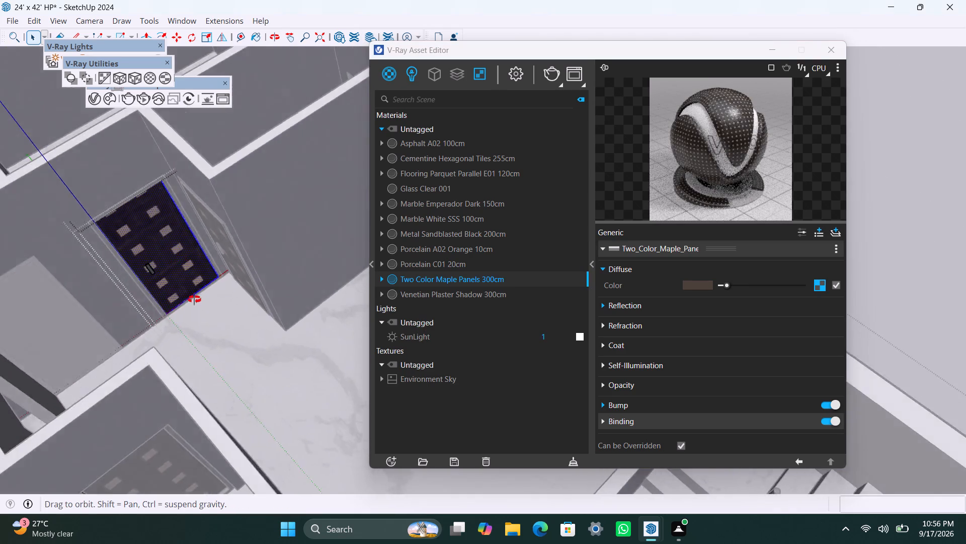
middle_click_drag(194, 299, 203, 119)
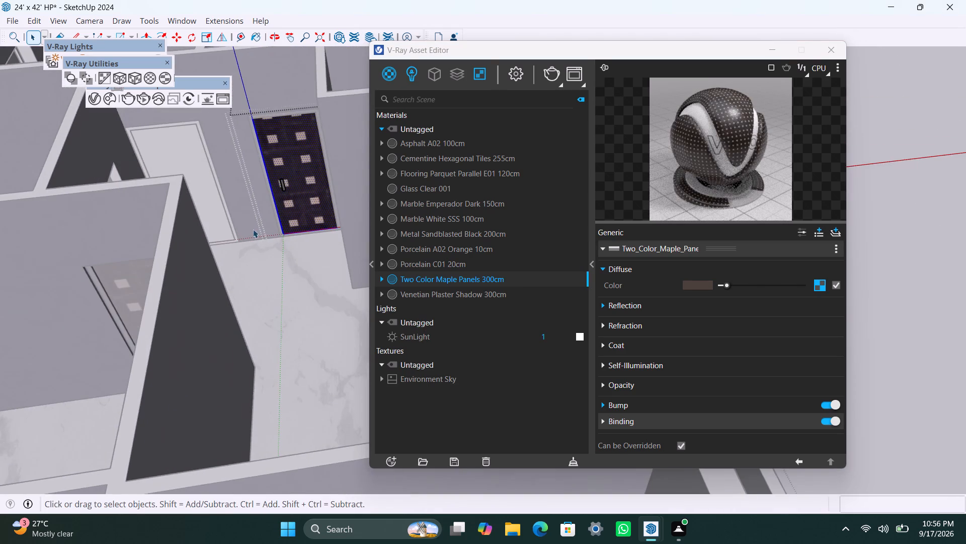
scroll(249, 257, "down", 5)
scroll(223, 227, "up", 2)
middle_click_drag(265, 188, 246, 424)
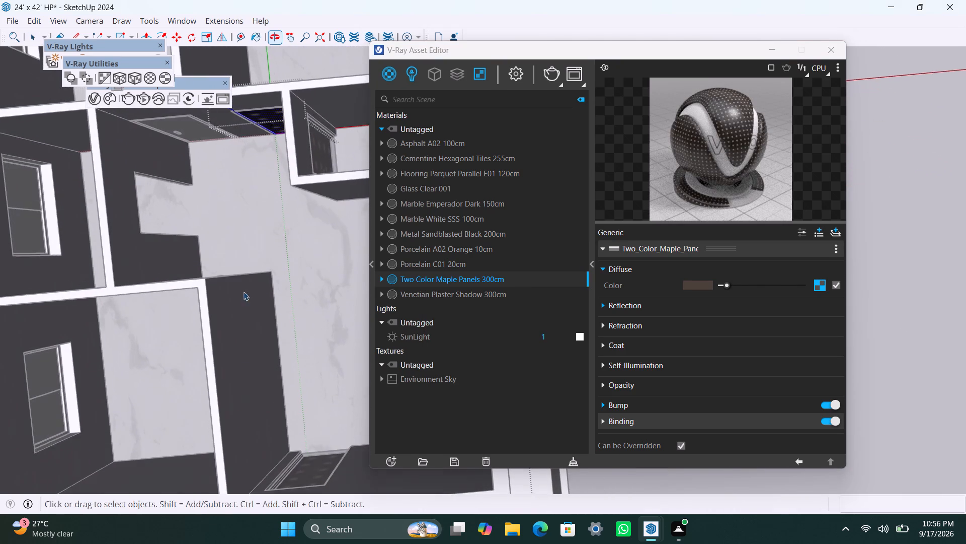
middle_click_drag(283, 228, 287, 494, "shift")
middle_click_drag(242, 484, 261, 405)
left_click(291, 310)
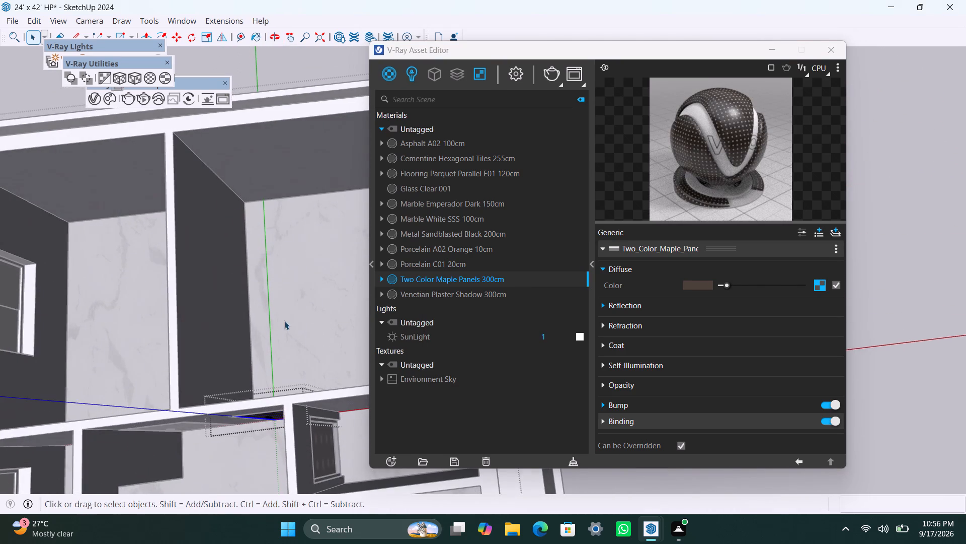
scroll(249, 387, "up", 3)
middle_click_drag(258, 385, 266, 450)
scroll(294, 478, "up", 6)
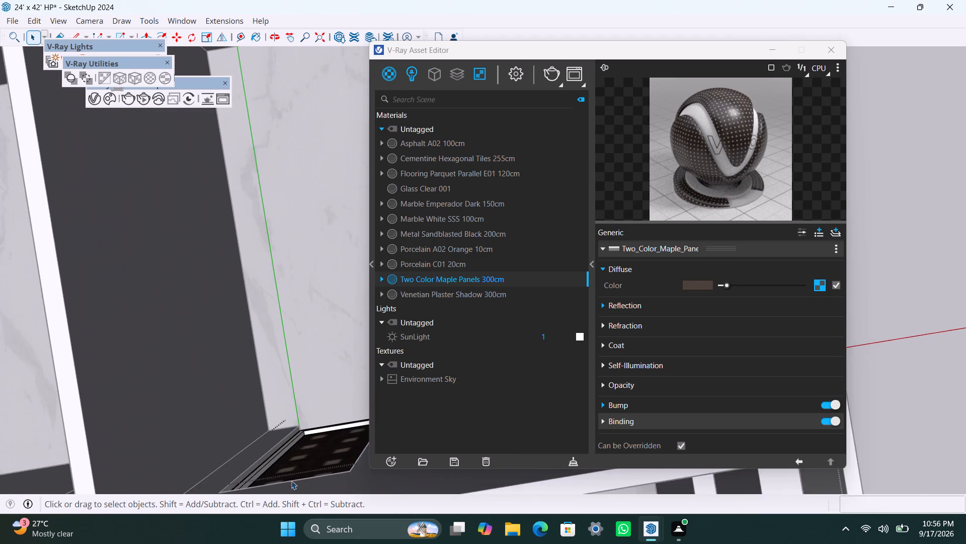
scroll(291, 481, "up", 5)
double_click(238, 462)
left_click(238, 461)
left_click(238, 465)
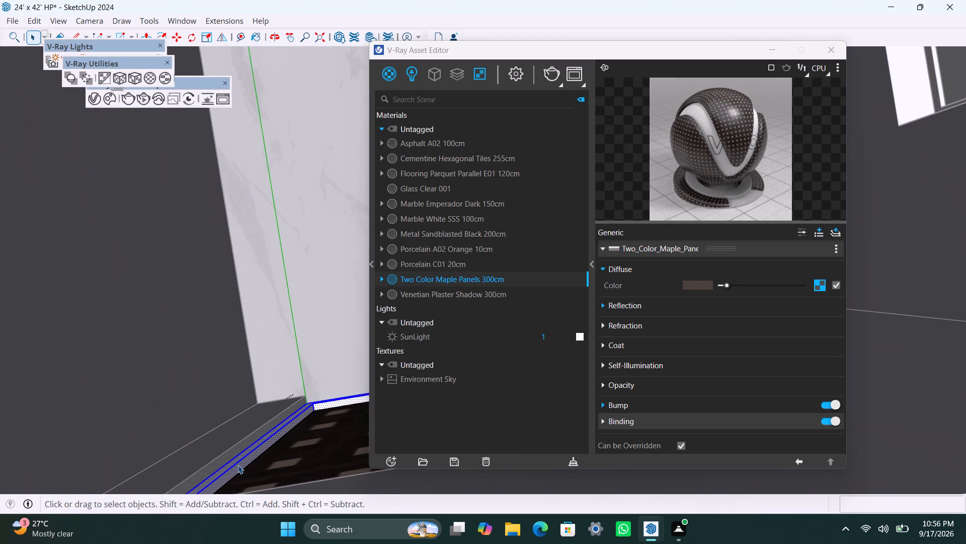
double_click(238, 465)
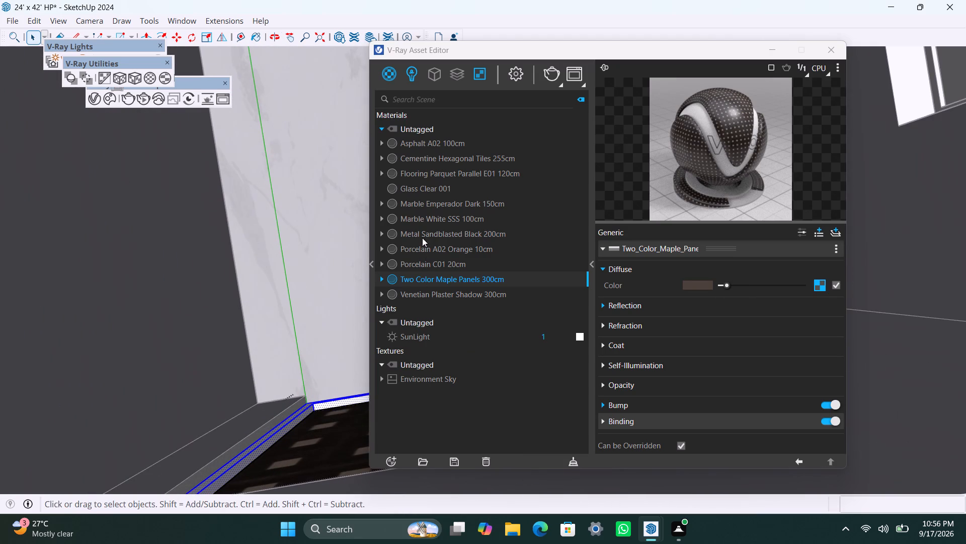
left_click(423, 230)
right_click(423, 233)
left_click(451, 255)
left_click(287, 278)
Open the remaining plain door group on the same wall and apply Metal Sandblasted Black 200cm to its frame.
scroll(281, 311, "down", 4)
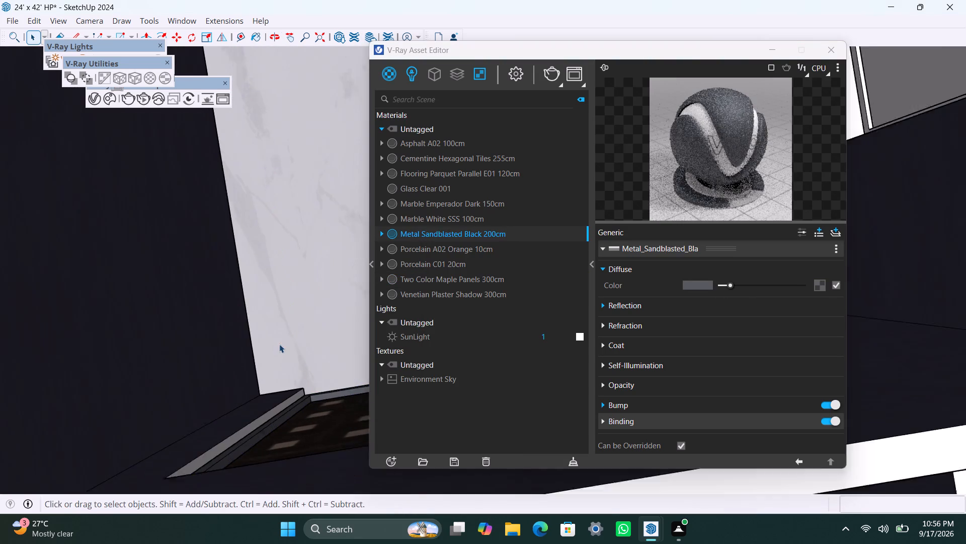
middle_click_drag(279, 343, 276, 138)
scroll(247, 271, "down", 4)
middle_click_drag(215, 358, 328, 356, "shift")
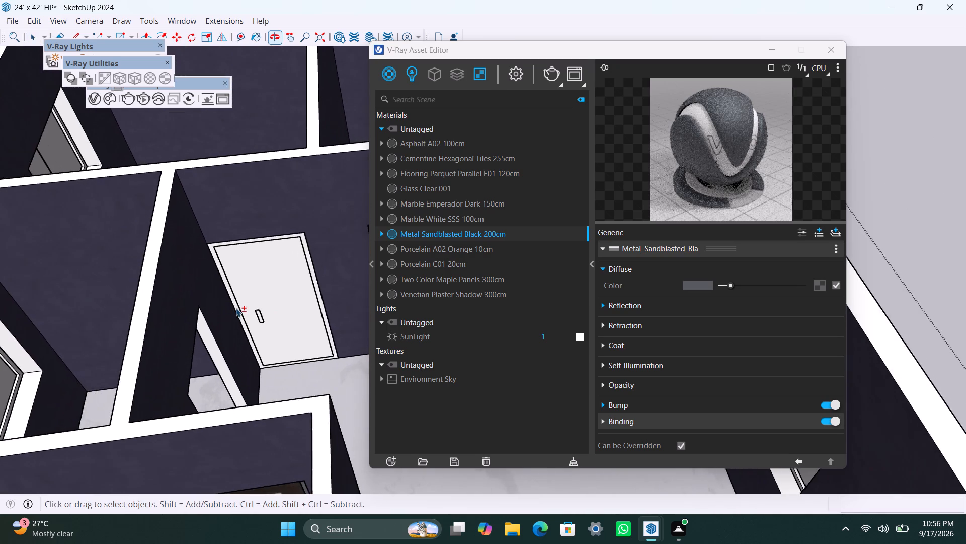
scroll(229, 302, "up", 4, "shift")
triple_click(233, 290)
double_click(234, 290)
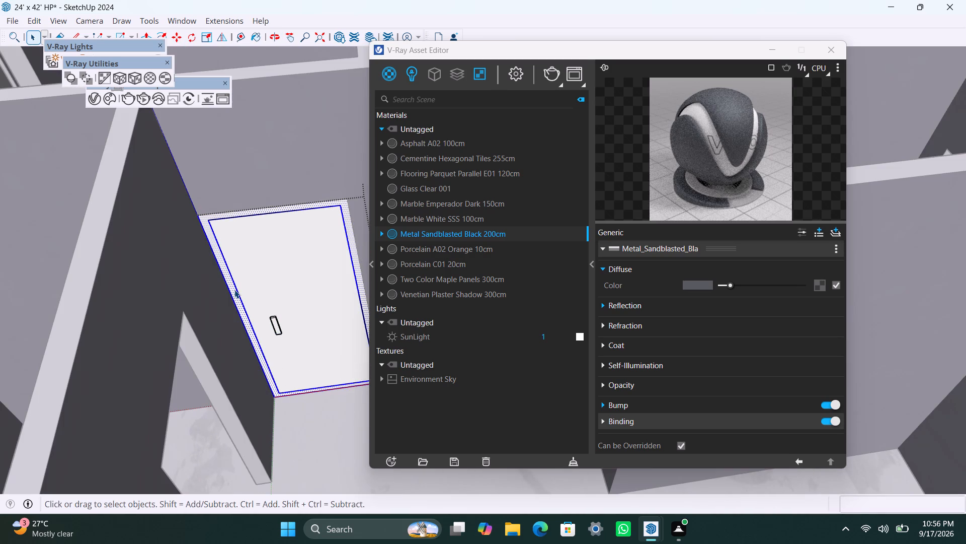
right_click(442, 235)
left_click(449, 253)
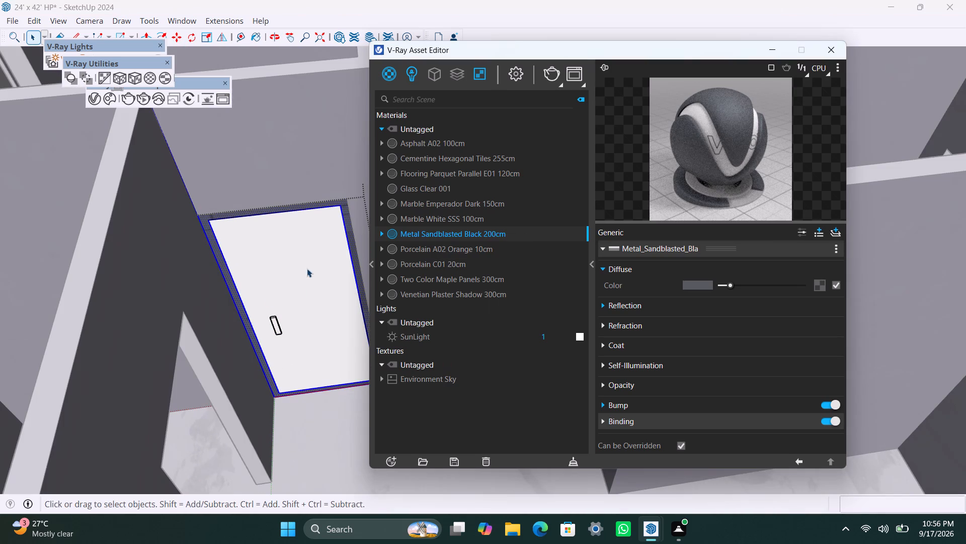
Apply Metal Sandblasted Black 200cm to the handle of this last plain door.
triple_click(275, 322)
double_click(276, 323)
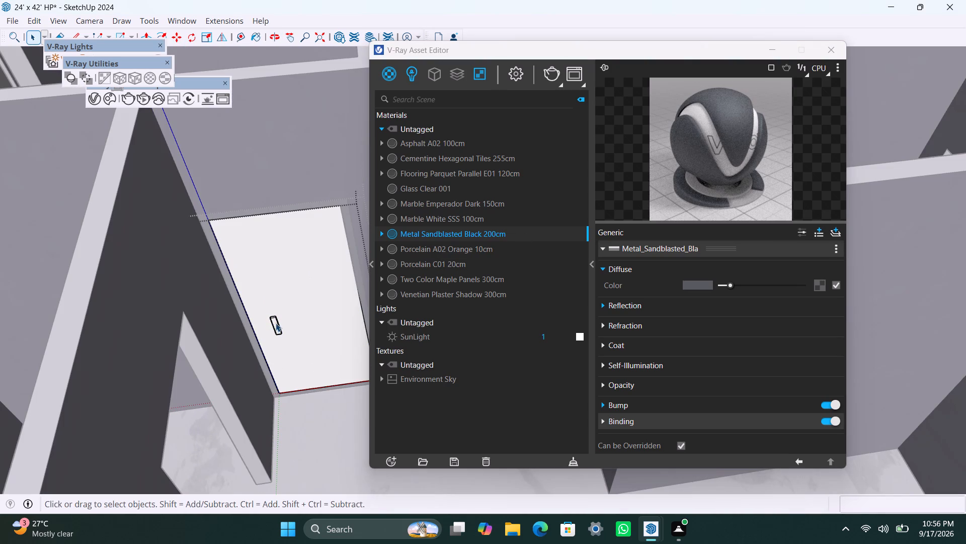
left_click(302, 292)
left_click(278, 327)
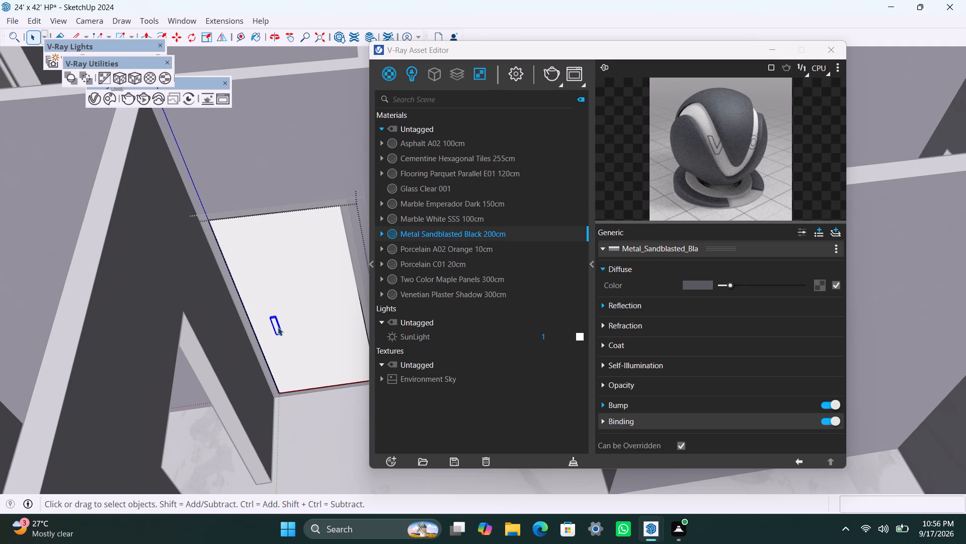
right_click(445, 232)
left_click(450, 262)
Apply Two Color Maple Panels 300cm to the last plain door's panel face.
triple_click(298, 278)
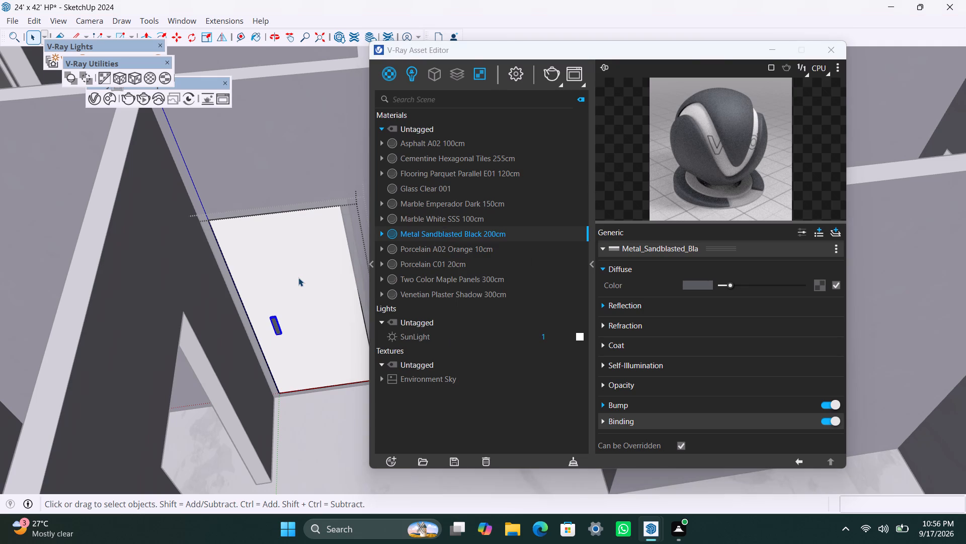
left_click(298, 278)
left_click(414, 280)
right_click(414, 281)
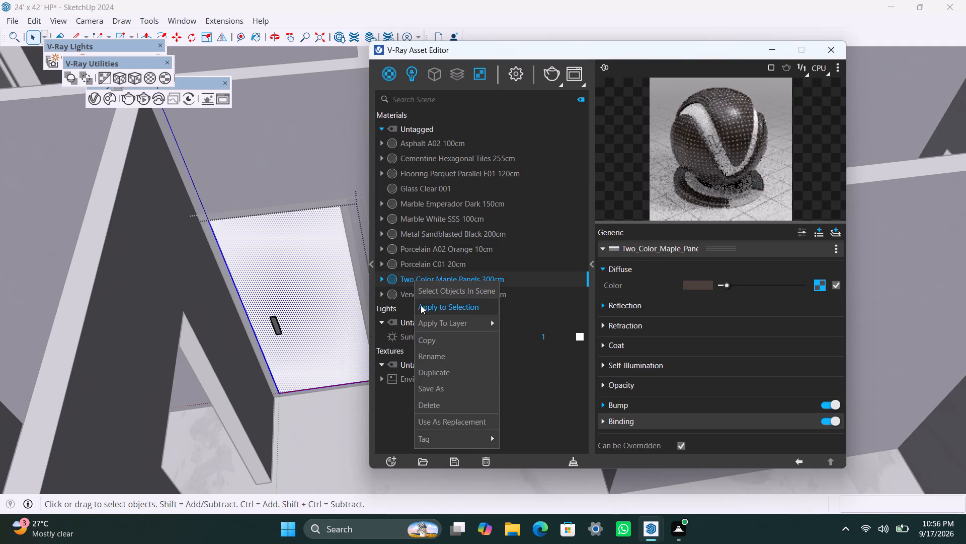
left_click(421, 305)
Inspect the reverse side of the last door's frame from the adjoining room and exit the door group.
scroll(264, 147, "down", 4)
middle_click_drag(274, 129, 267, 391)
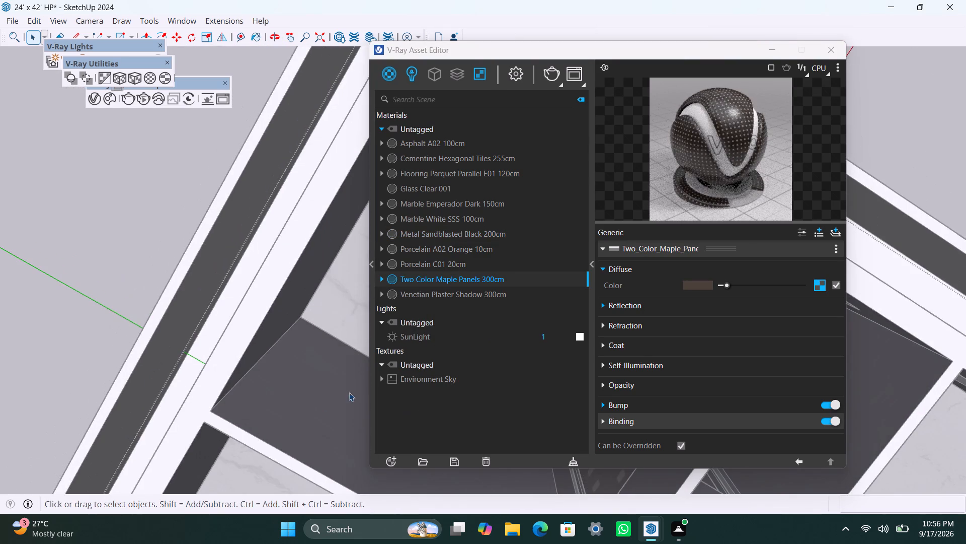
scroll(292, 374, "down", 15)
middle_click_drag(270, 367, 102, 279)
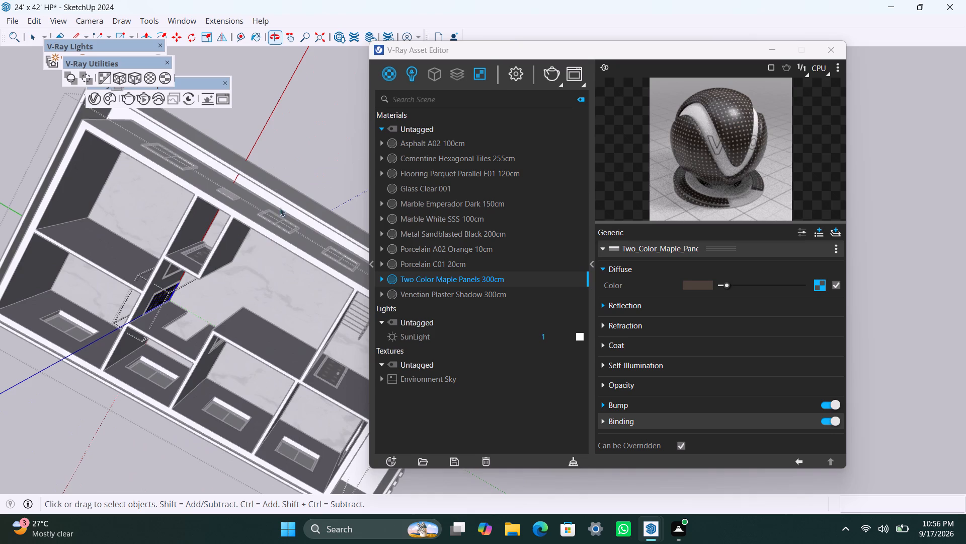
left_click(295, 127)
scroll(163, 279, "up", 2)
middle_click_drag(83, 293, 217, 189)
scroll(230, 254, "down", 4)
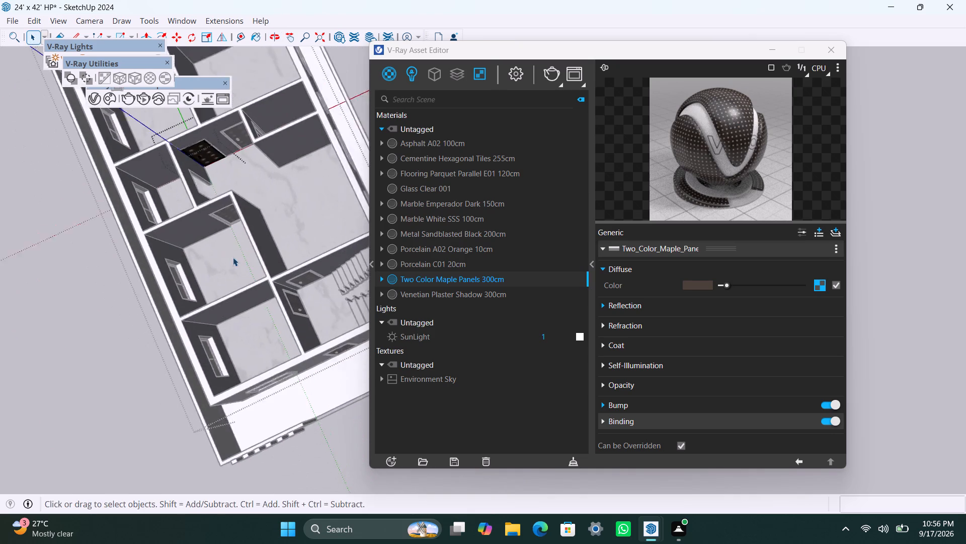
middle_click_drag(248, 205, 286, 355)
scroll(249, 317, "up", 13)
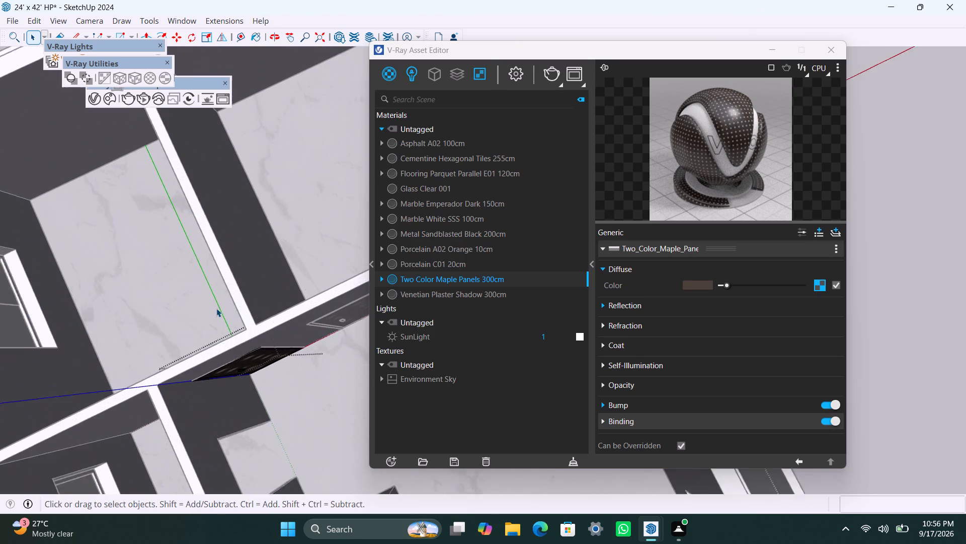
middle_click_drag(222, 319, 375, 386)
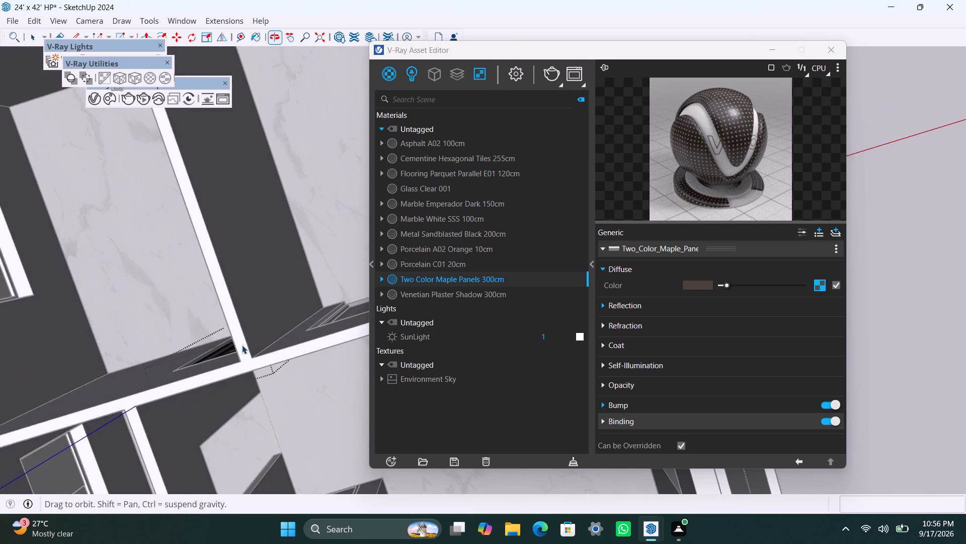
scroll(219, 351, "up", 13)
left_click(256, 257)
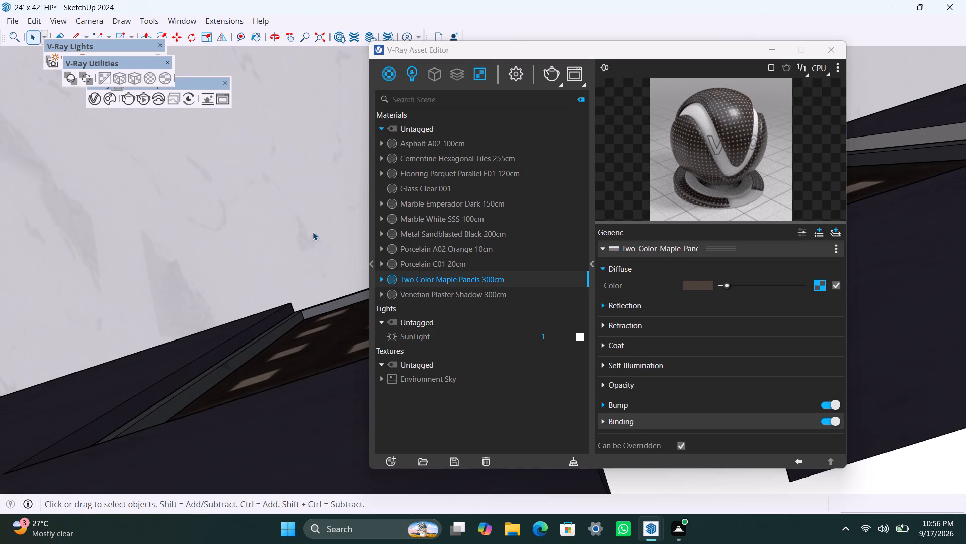
Exit any open group and review the ground floor's interior doors and front facade from outside.
scroll(257, 233, "down", 20)
scroll(257, 233, "down", 11)
middle_click_drag(231, 360, 162, 236)
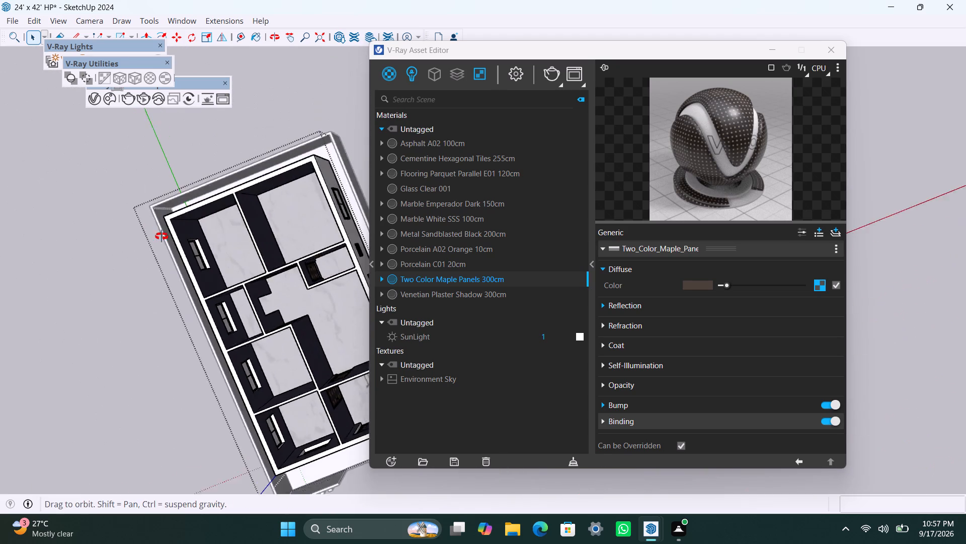
middle_click_drag(162, 236, 108, 107)
triple_click(80, 220)
left_click(80, 219)
scroll(172, 365, "up", 3)
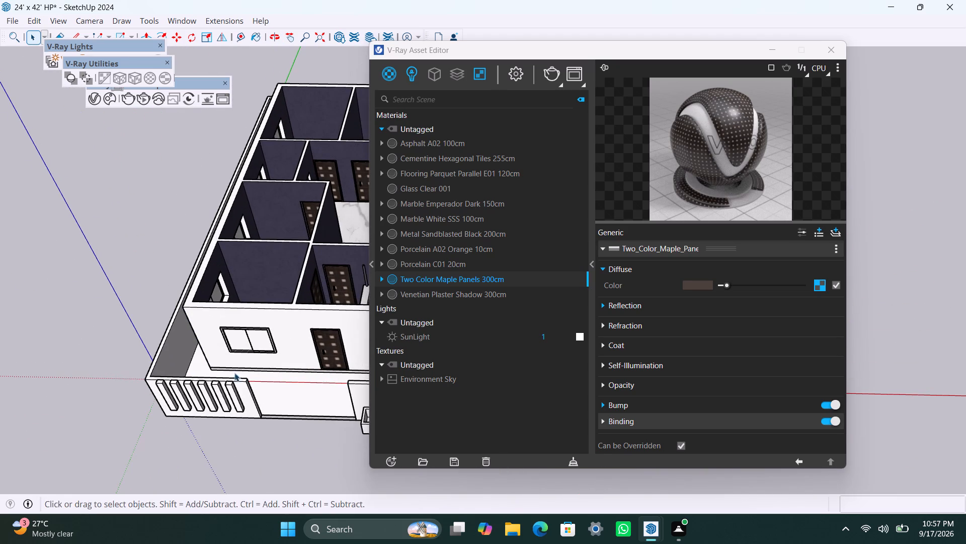
middle_click_drag(144, 305, 67, 347, "shift")
scroll(189, 364, "up", 3)
middle_click_drag(203, 370, 248, 317)
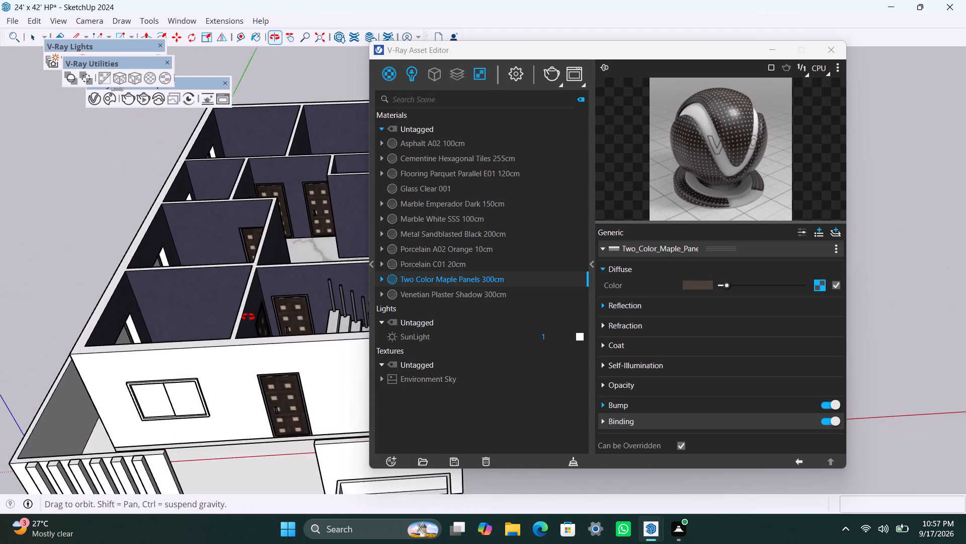
middle_click_drag(248, 317, 252, 317)
scroll(252, 317, "up", 1)
scroll(253, 316, "down", 5)
middle_click_drag(205, 355, 237, 309, "shift")
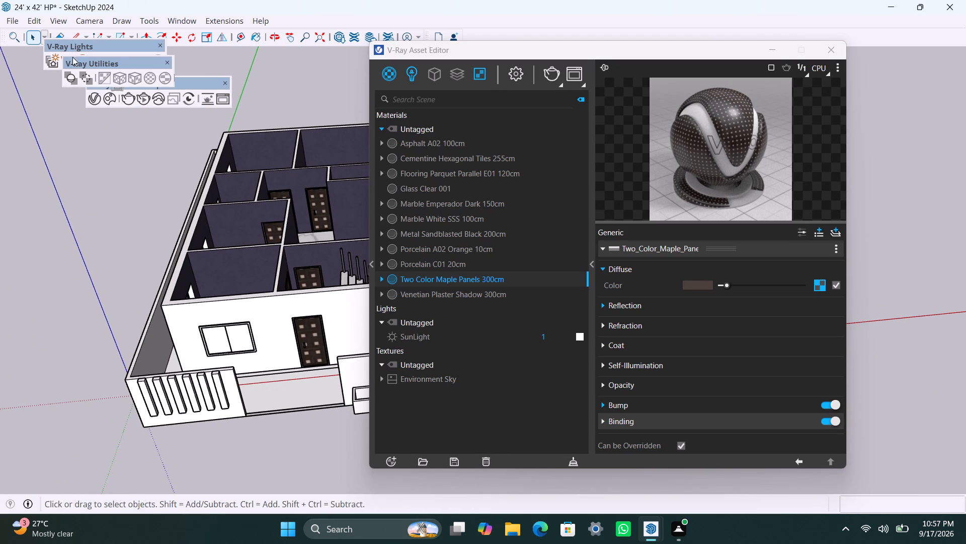
Unhide all hidden objects and bring the house's front facade and boundary wall into view.
left_click(40, 15)
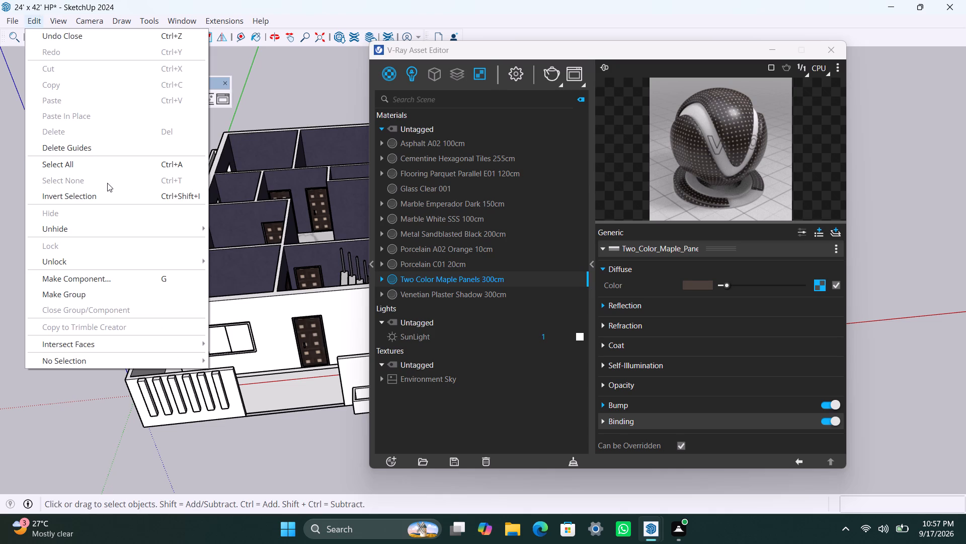
left_click(71, 230)
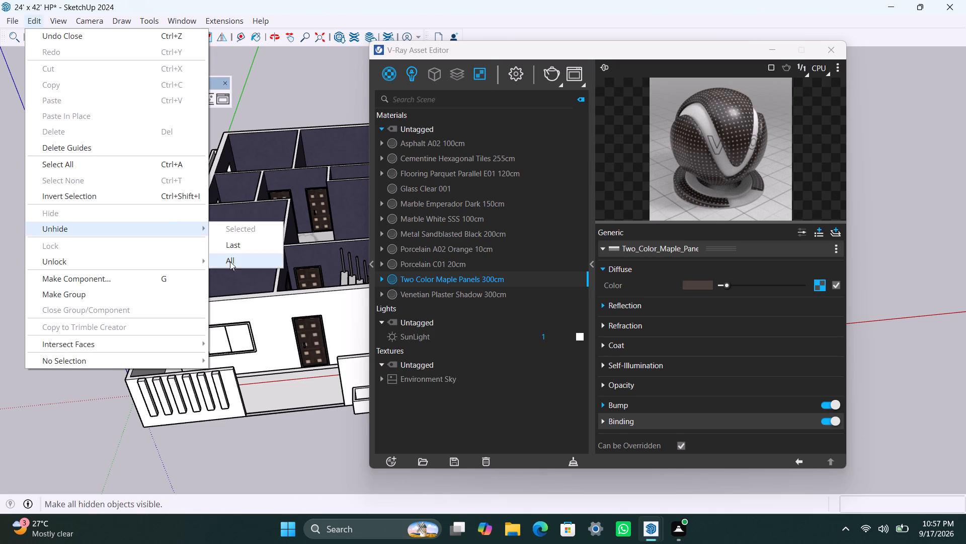
left_click(240, 259)
left_click(283, 444)
scroll(235, 425, "up", 3)
middle_click_drag(199, 390, 116, 361)
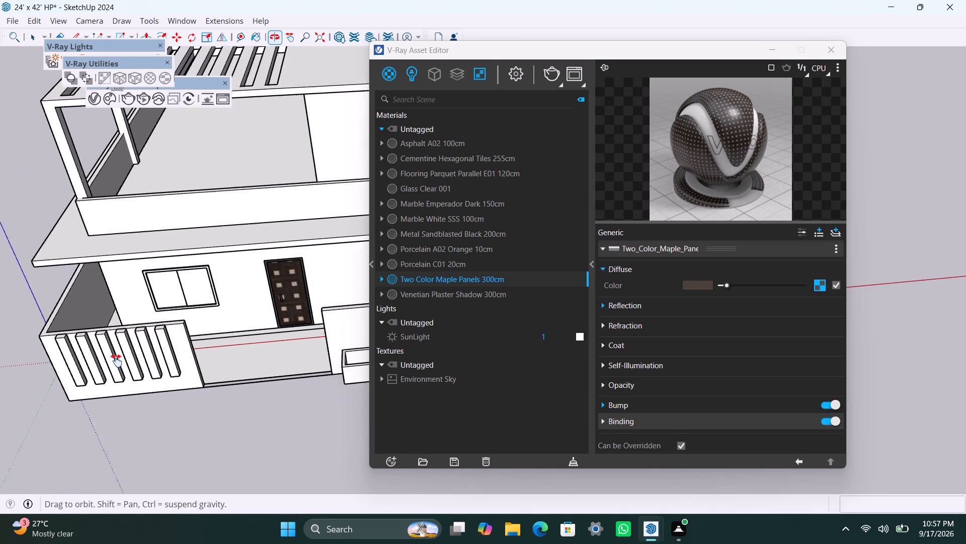
Open the front facade window group and apply Metal Sandblasted Black 200cm to its frame.
middle_click_drag(116, 361, 93, 361)
scroll(109, 283, "up", 3)
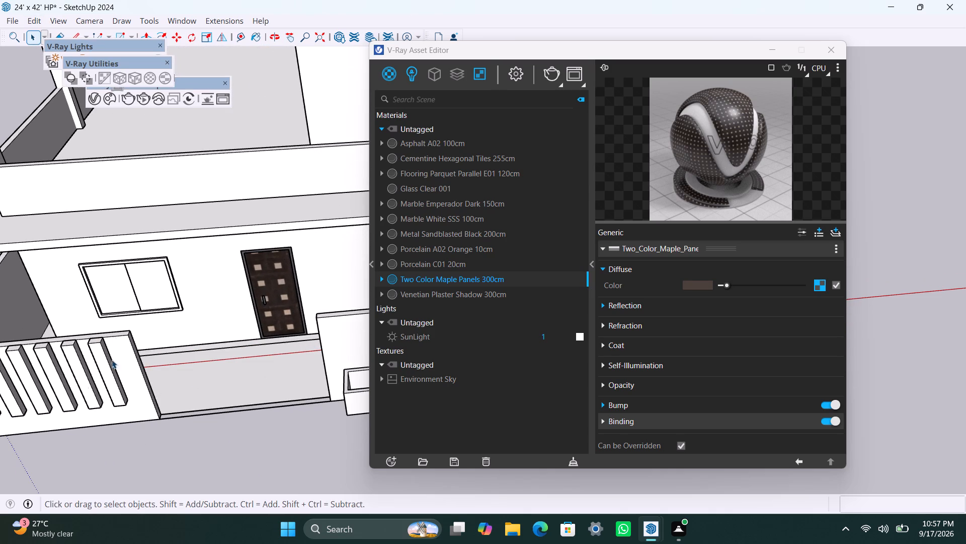
scroll(83, 314, "up", 11)
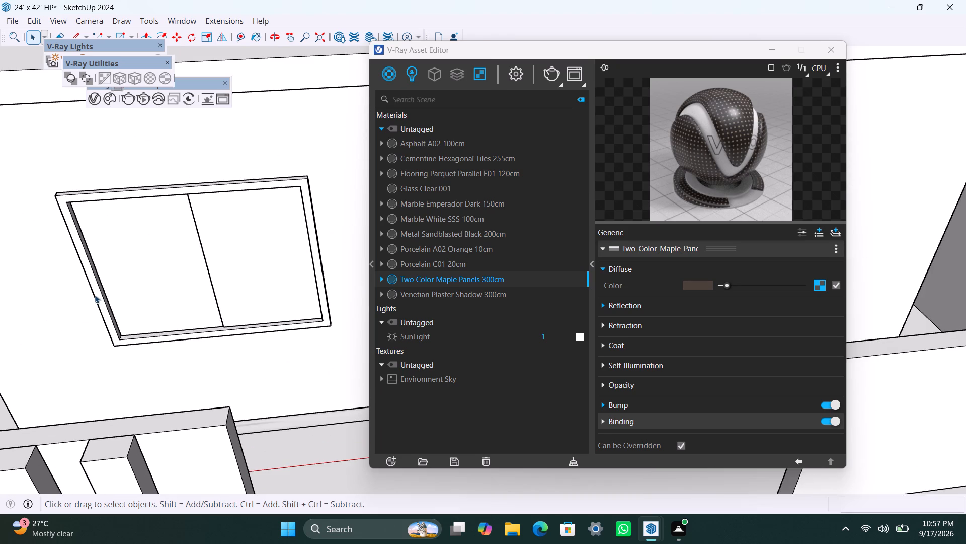
triple_click(96, 290)
triple_click(96, 290)
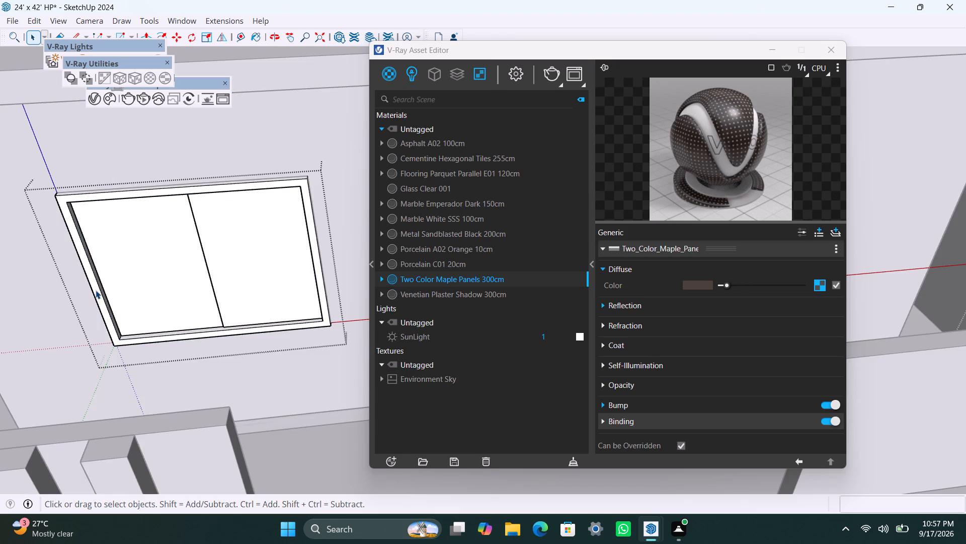
left_click(426, 233)
right_click(426, 233)
left_click(447, 262)
Apply Glass Clear 001 to both panes of the front facade window and exit its group.
left_click(139, 282)
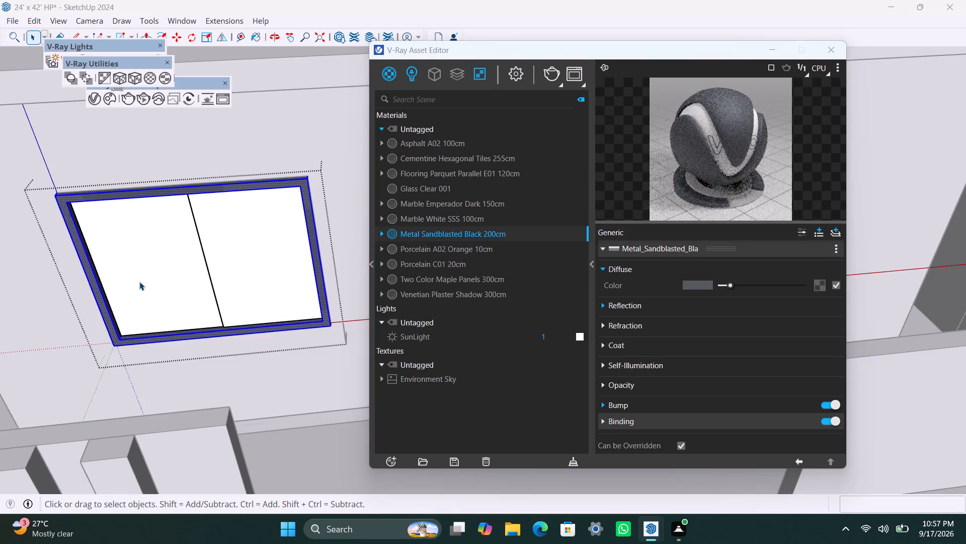
left_click(140, 282)
left_click(238, 284, "shift")
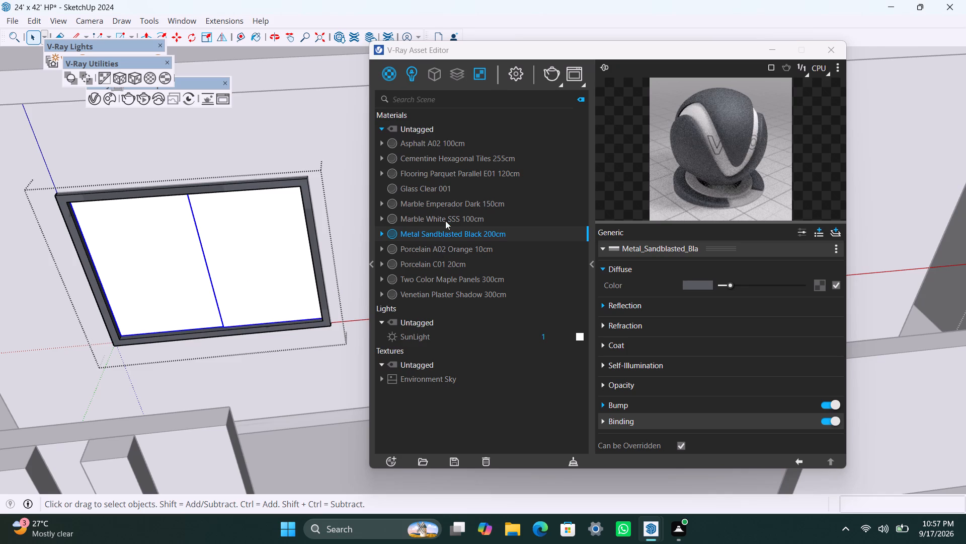
left_click(432, 188)
right_click(432, 188)
left_click(449, 212)
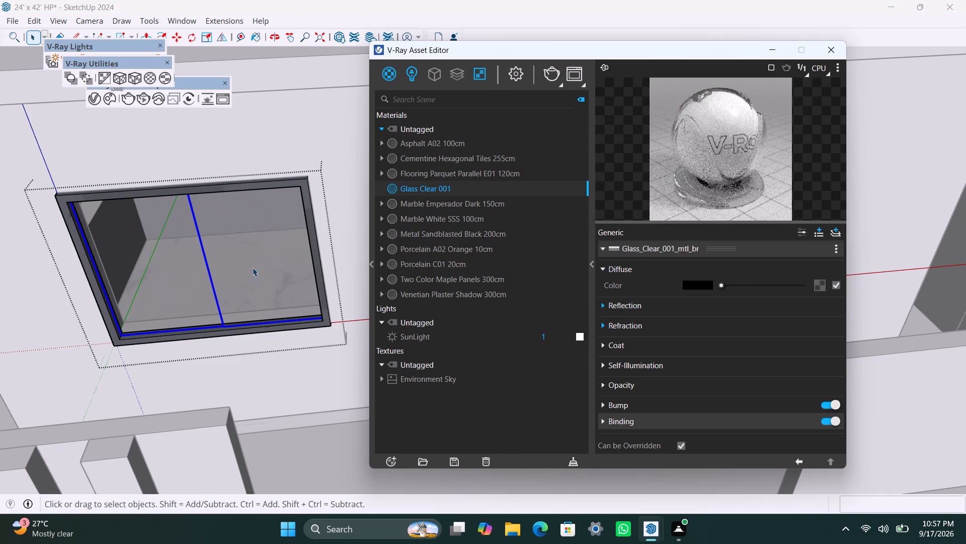
left_click(314, 422)
Apply Metal Sandblasted Black 200cm to the frame of the side wall window nearest the front facade.
scroll(287, 406, "down", 9)
middle_click_drag(291, 406, 41, 432, "shift")
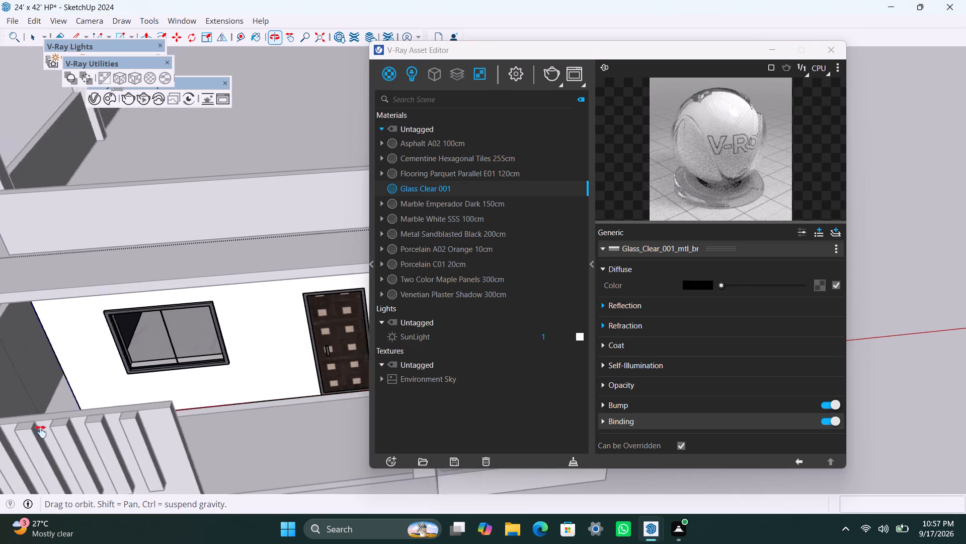
middle_click_drag(41, 432, 7, 435, "shift")
middle_click_drag(216, 376, 0, 353)
scroll(208, 321, "down", 4)
middle_click_drag(284, 407, 125, 471, "shift")
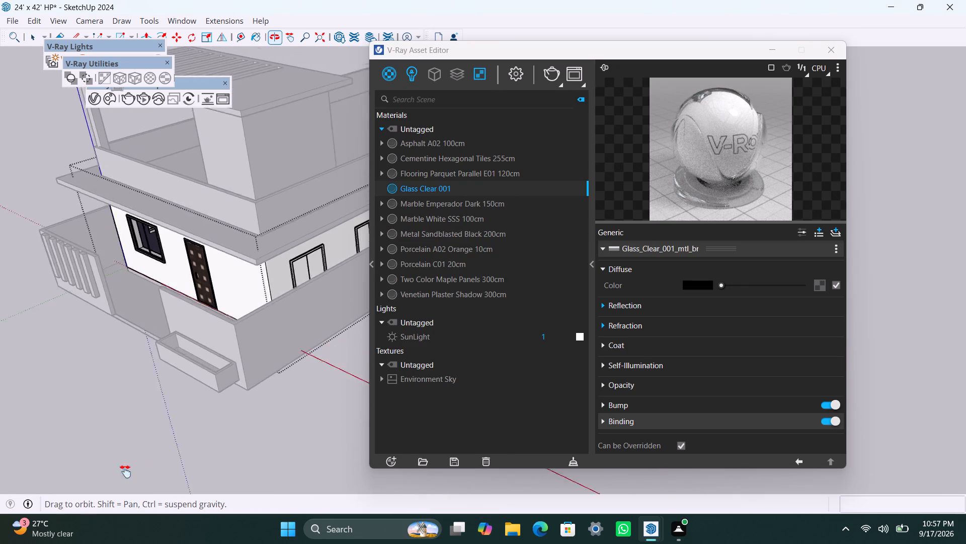
middle_click_drag(125, 471, 33, 482, "shift")
scroll(93, 361, "up", 7)
middle_click_drag(233, 447, 66, 435)
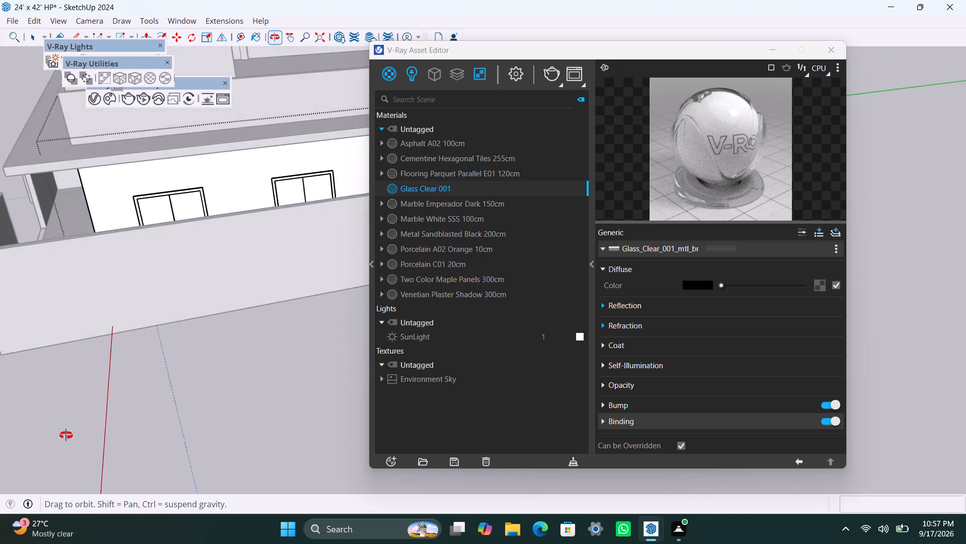
middle_click_drag(66, 435, 50, 419)
scroll(150, 249, "down", 3)
middle_click_drag(245, 197, 267, 357, "shift")
scroll(209, 364, "up", 11)
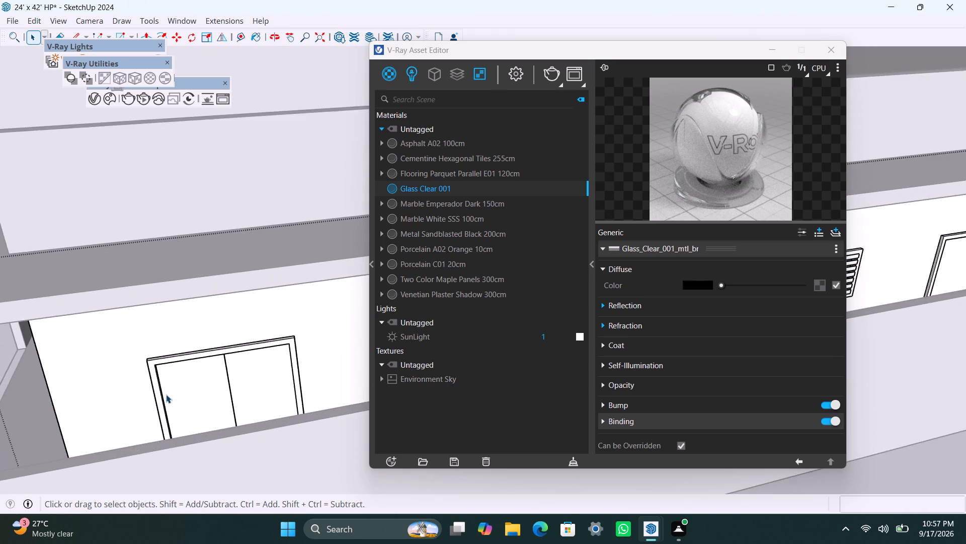
scroll(166, 394, "up", 2)
triple_click(153, 386)
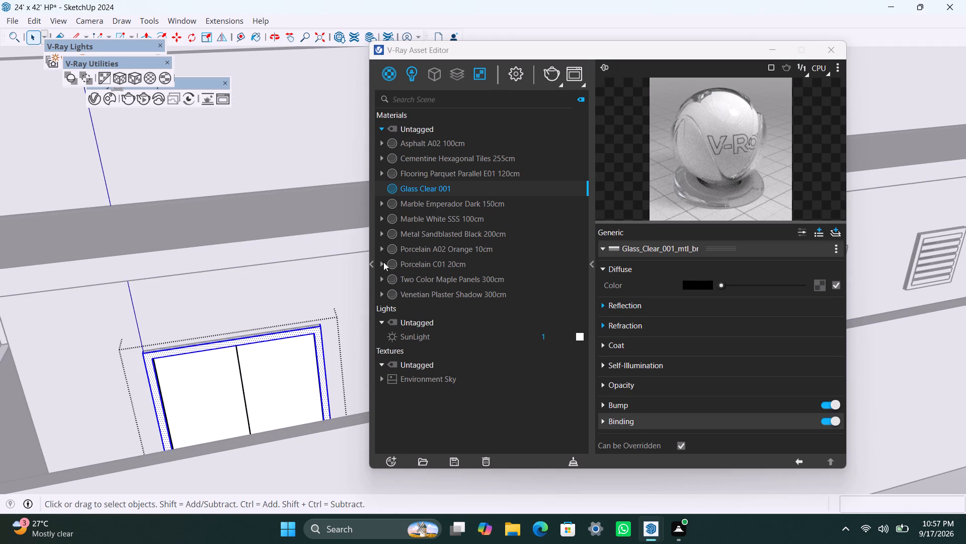
left_click(430, 231)
right_click(429, 230)
left_click(452, 253)
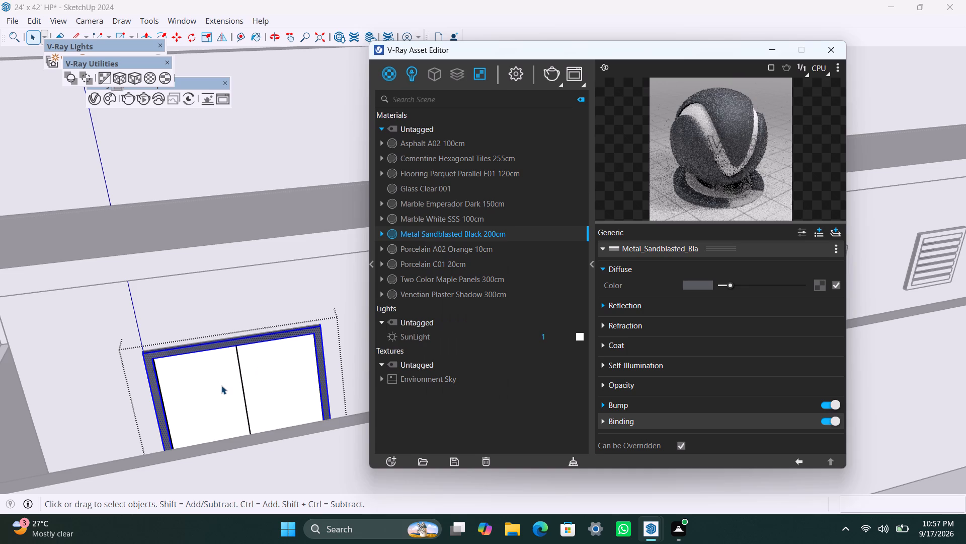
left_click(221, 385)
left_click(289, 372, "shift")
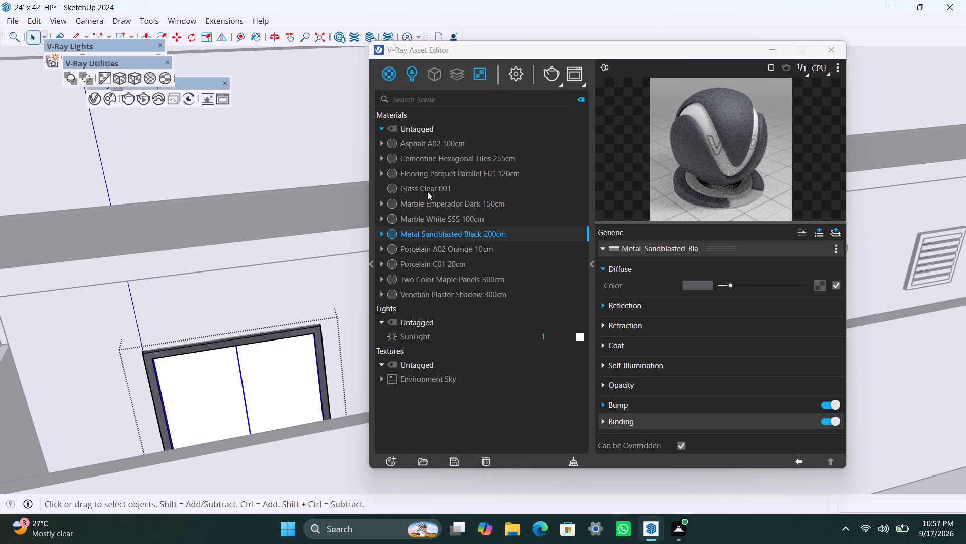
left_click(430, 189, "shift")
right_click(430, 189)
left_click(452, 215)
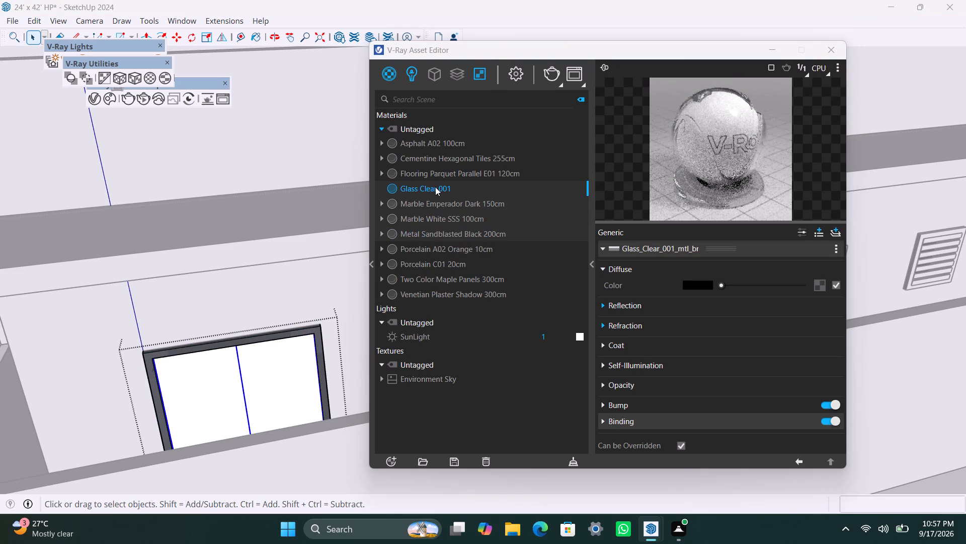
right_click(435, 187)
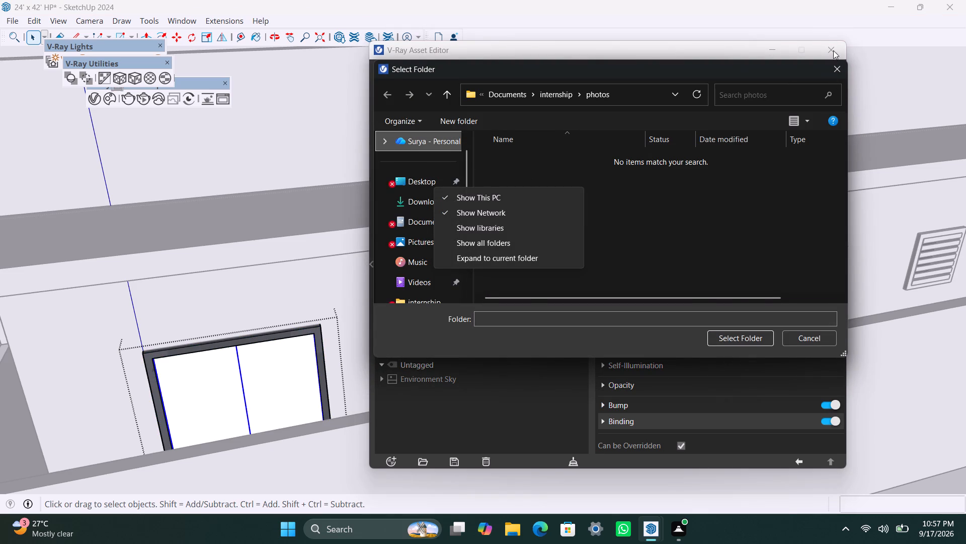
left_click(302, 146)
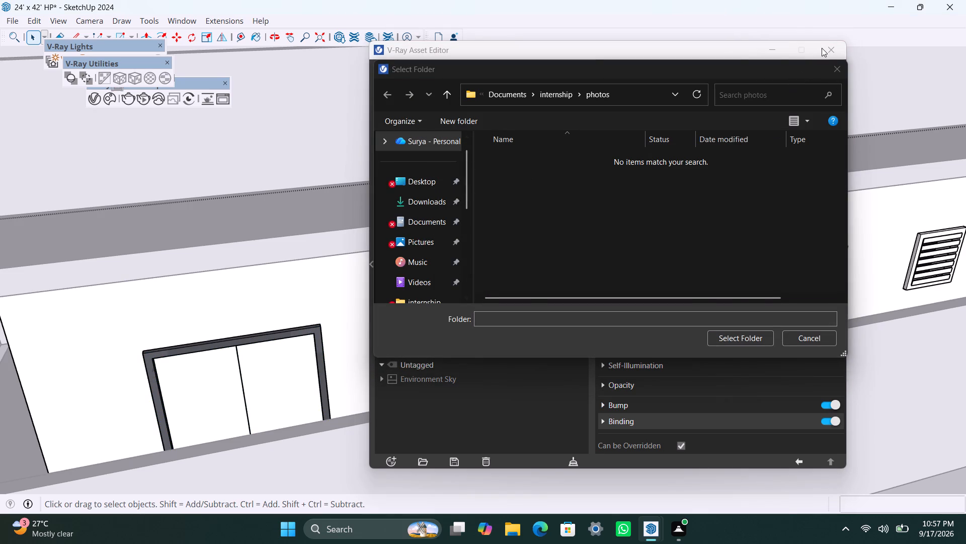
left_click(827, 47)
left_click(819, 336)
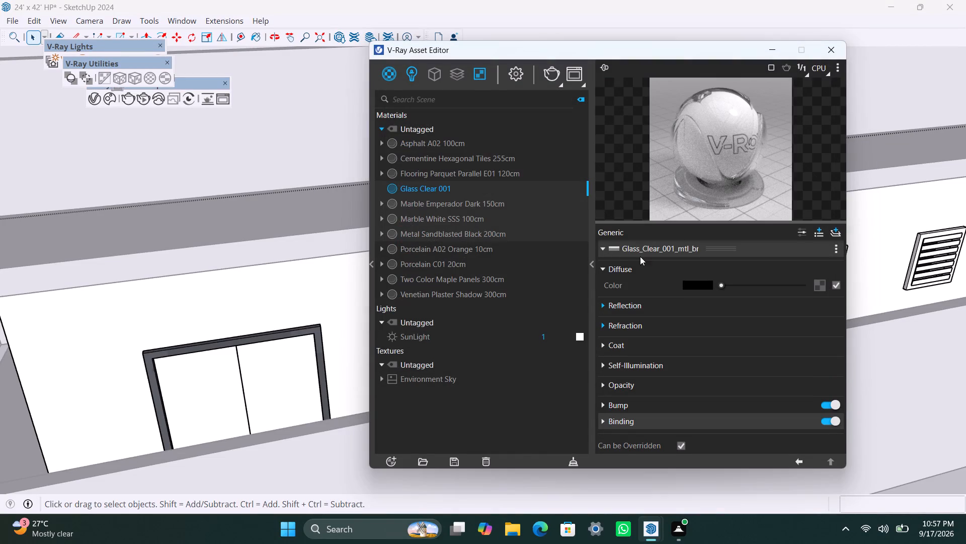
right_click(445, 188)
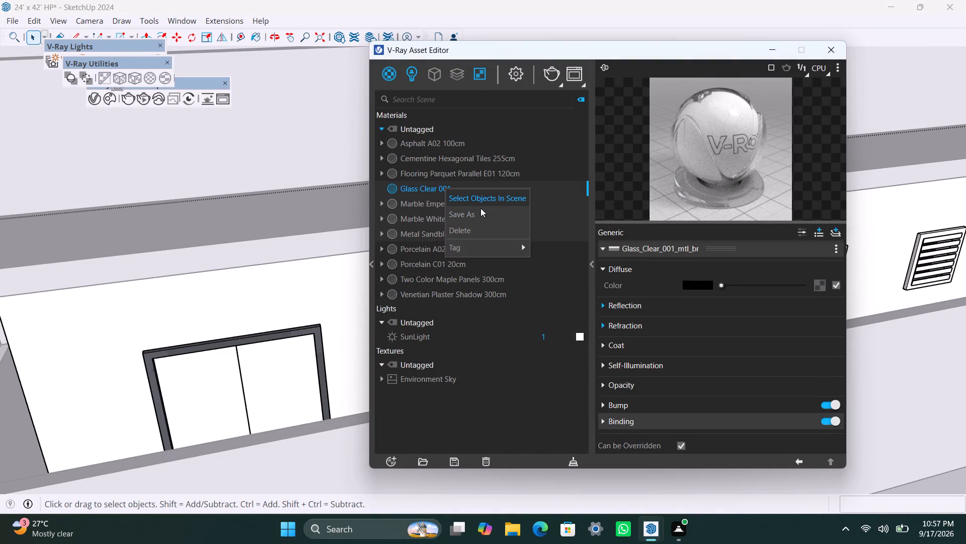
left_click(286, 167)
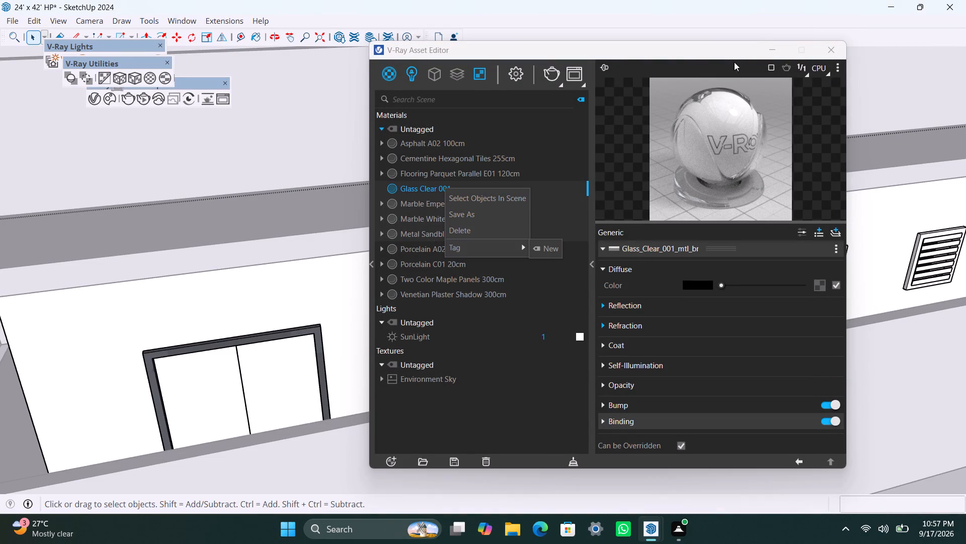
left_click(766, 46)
Reopen the side wall window nearest the front facade and apply Glass Clear 001 to both its panes.
left_click(202, 385)
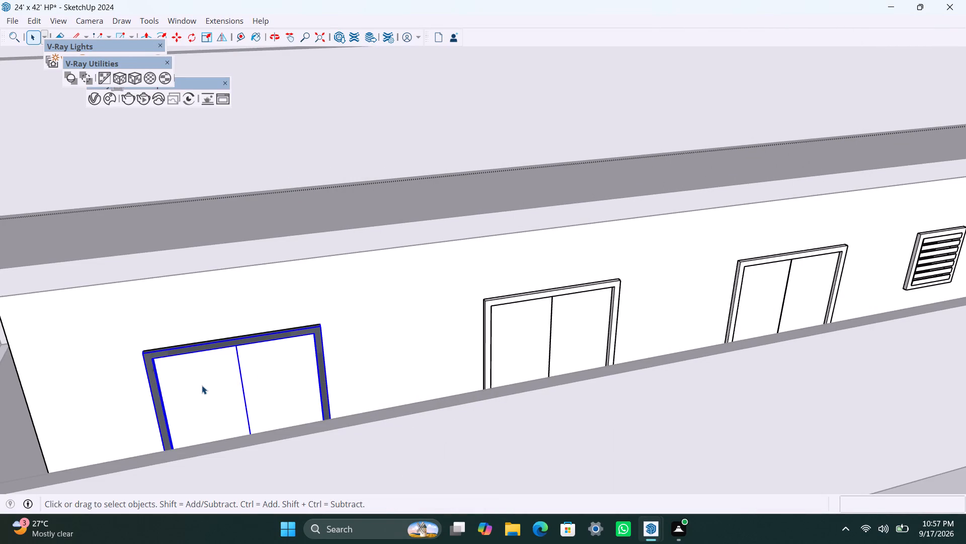
double_click(202, 385)
left_click(217, 384)
left_click(252, 384, "shift")
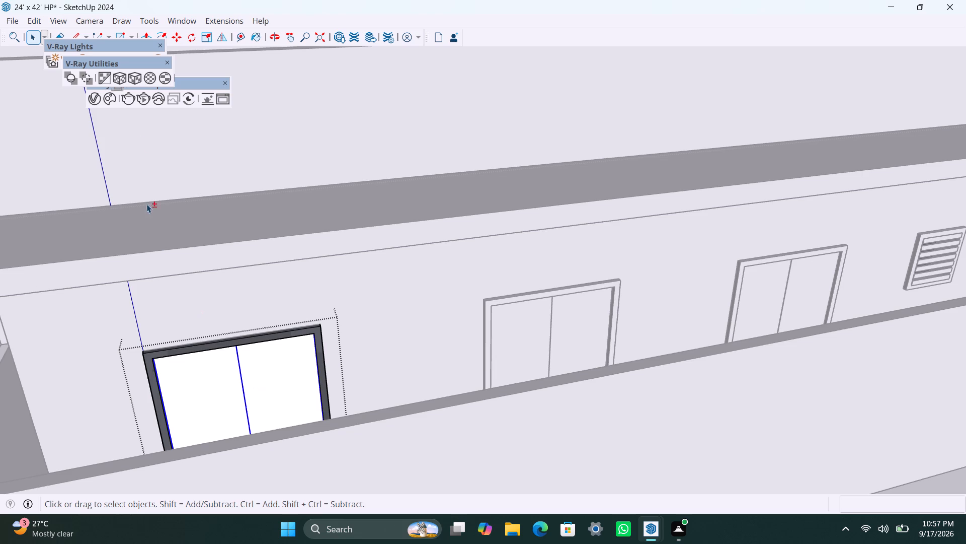
left_click(101, 97)
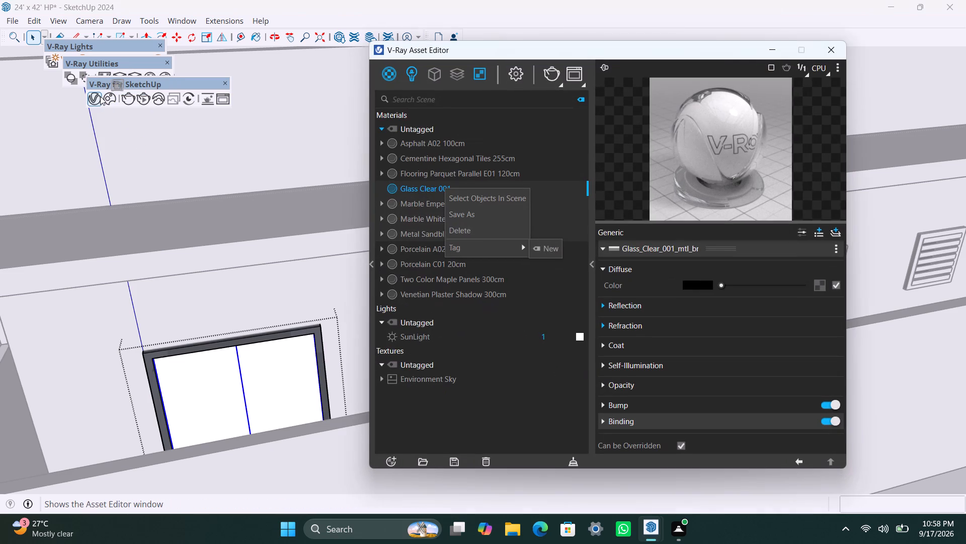
left_click(414, 188)
right_click(413, 189)
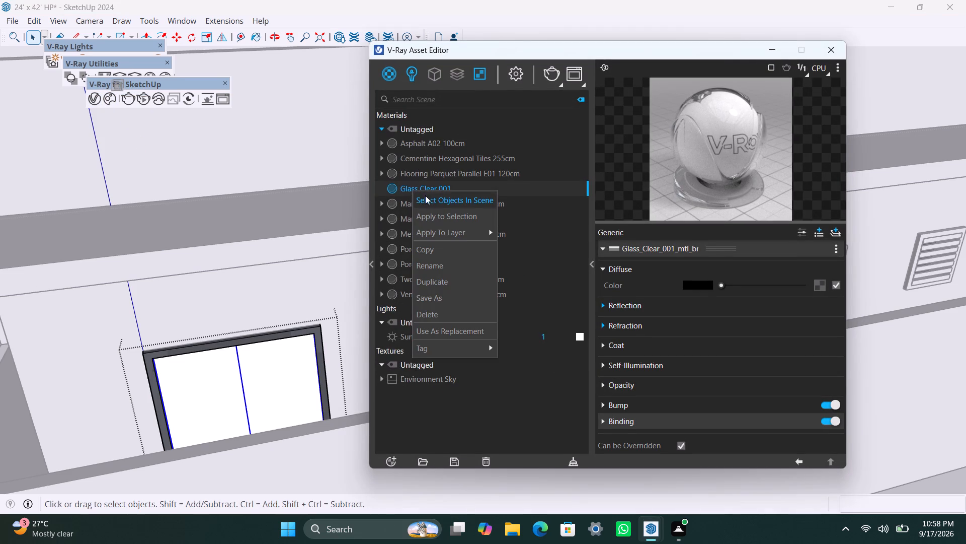
left_click(430, 213)
Exit the finished window group and apply Metal Sandblasted Black 200cm to the frame of the second side wall window.
scroll(231, 321, "down", 11)
middle_click_drag(179, 413, 169, 415, "shift")
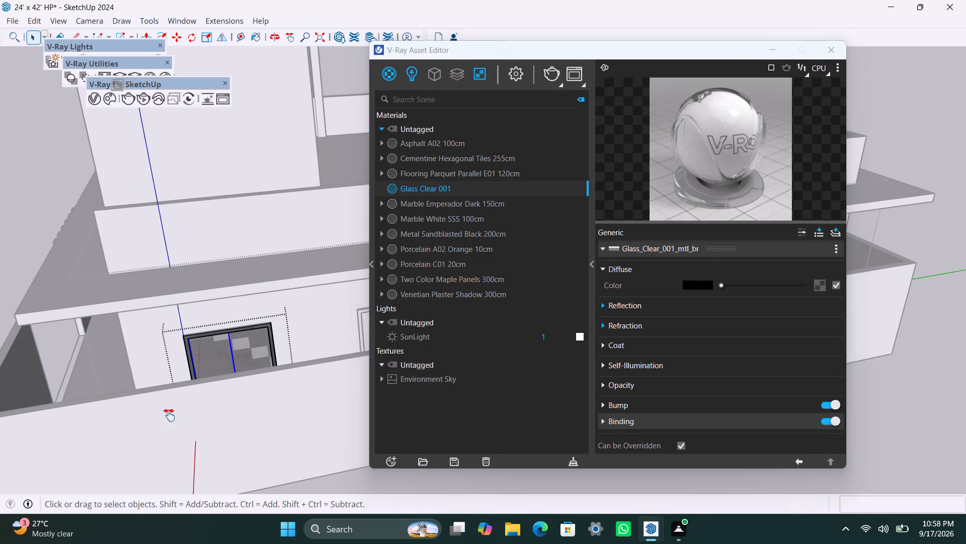
middle_click_drag(169, 415, 0, 471, "shift")
scroll(172, 416, "up", 5)
left_click(346, 458)
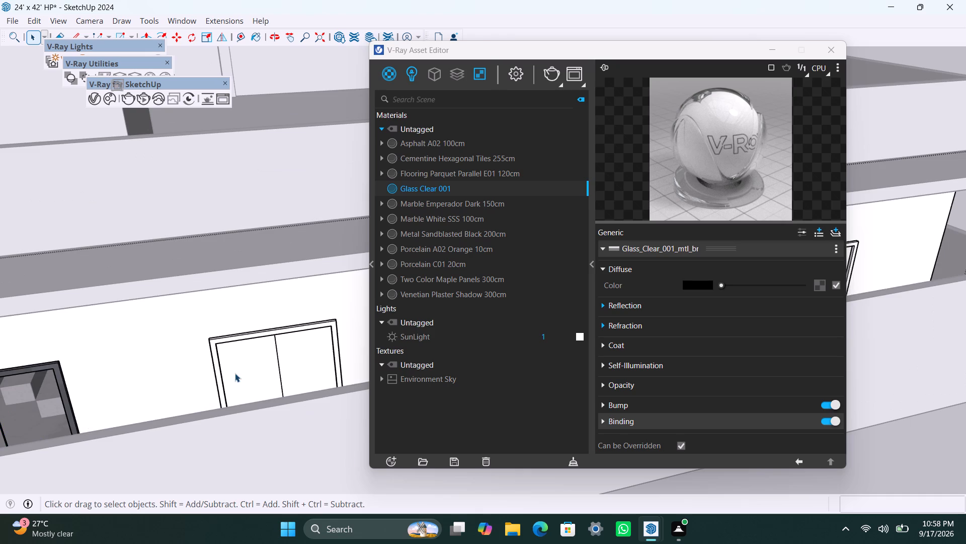
scroll(235, 373, "up", 4)
triple_click(205, 344)
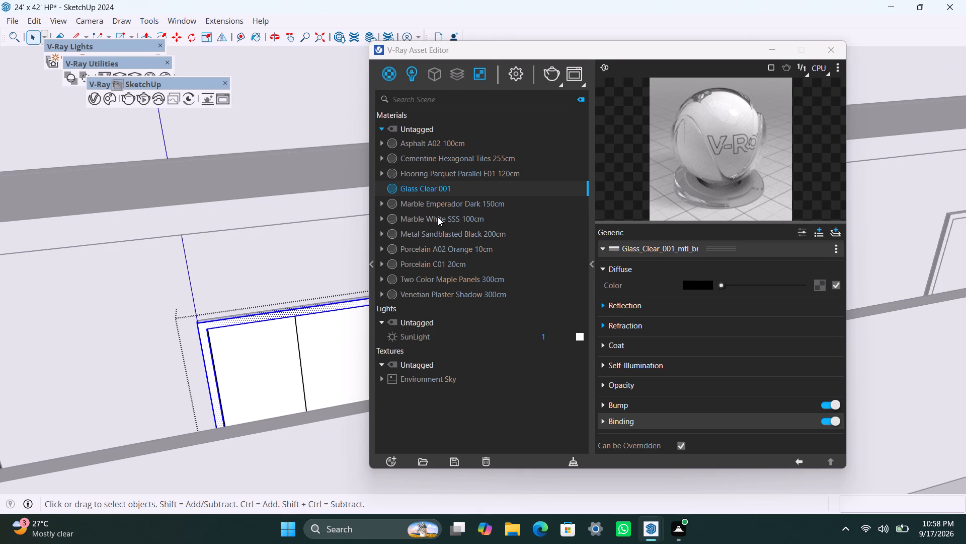
left_click(440, 234)
right_click(440, 234)
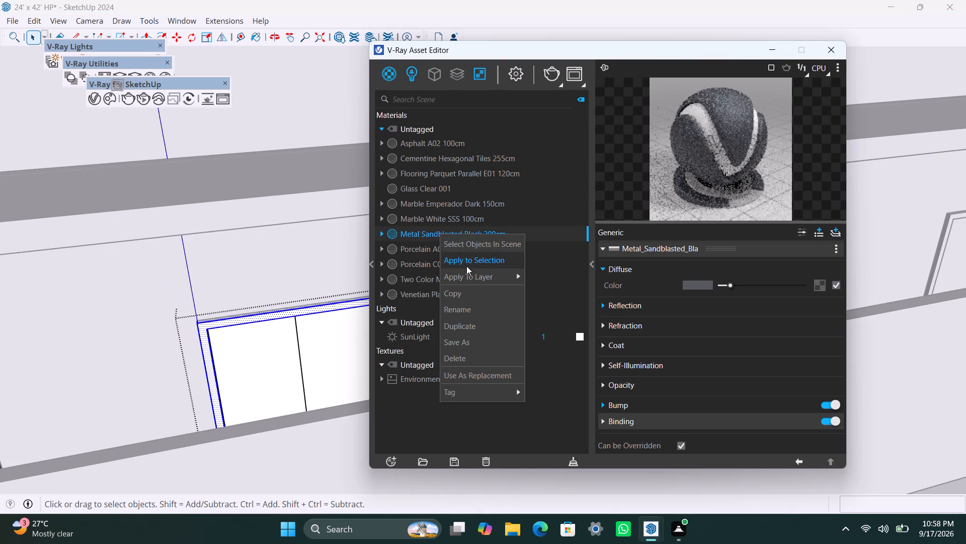
left_click(469, 263)
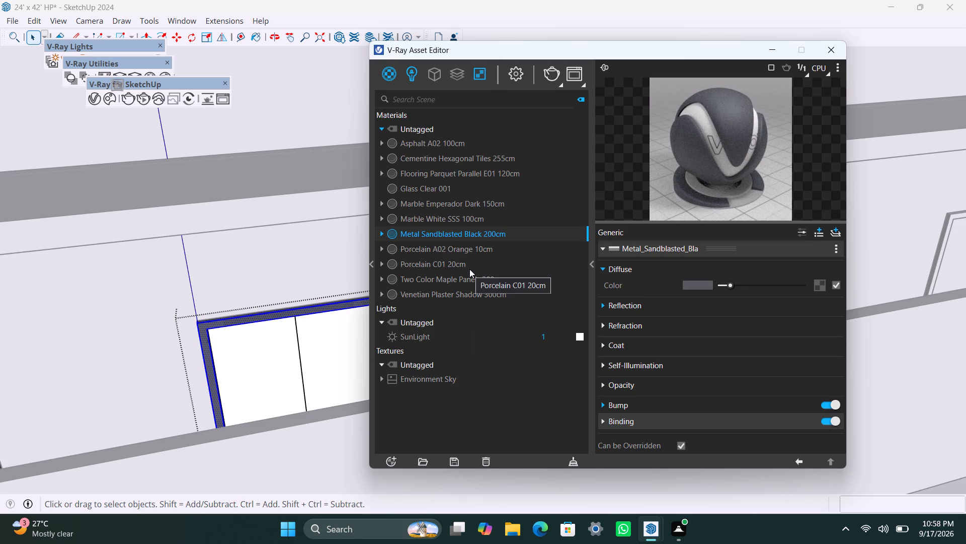
Apply Glass Clear 001 to both panes of the second side wall window and minimize the asset editor.
scroll(279, 402, "down", 3)
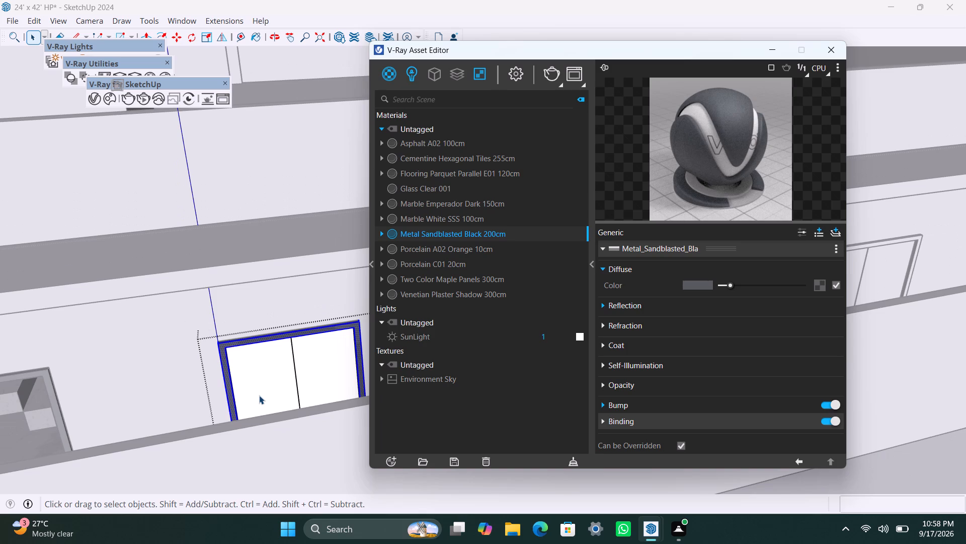
key("space")
left_click(261, 389)
left_click(264, 386, "shift")
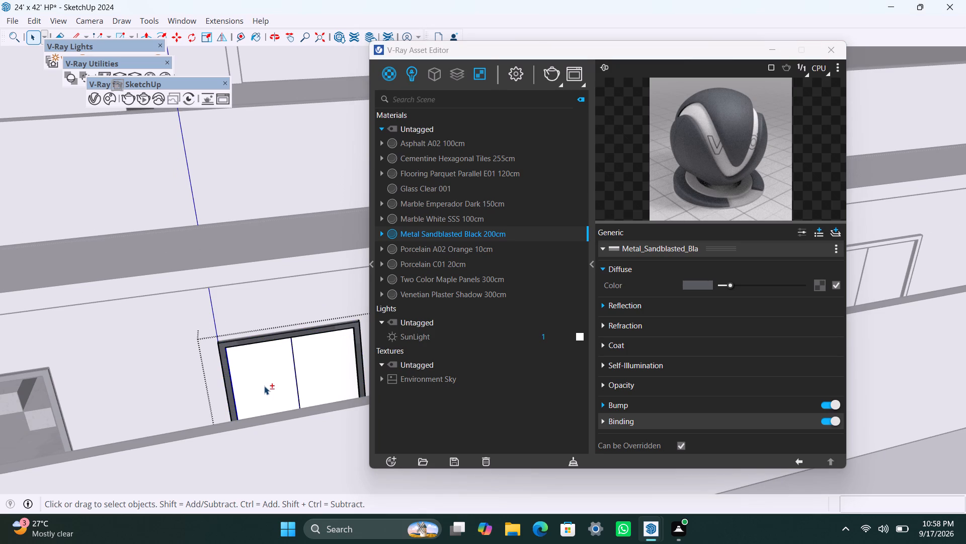
left_click(328, 374, "shift")
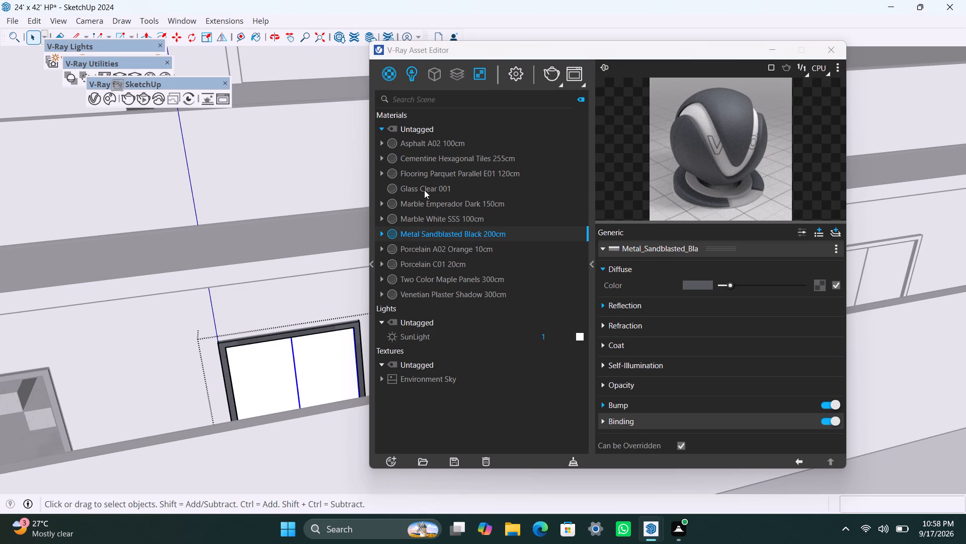
left_click(427, 185)
right_click(427, 186)
left_click(449, 207)
scroll(269, 379, "down", 1)
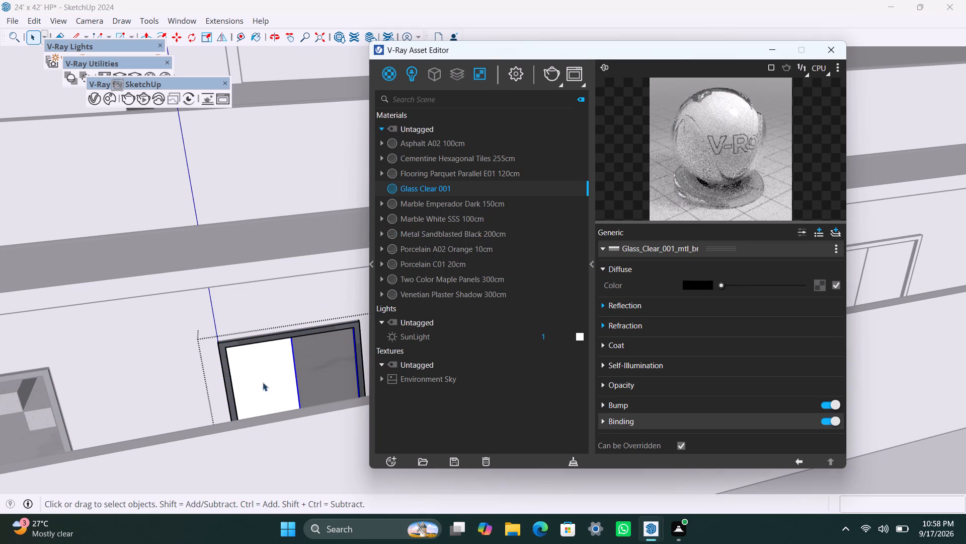
left_click(268, 375)
right_click(415, 190)
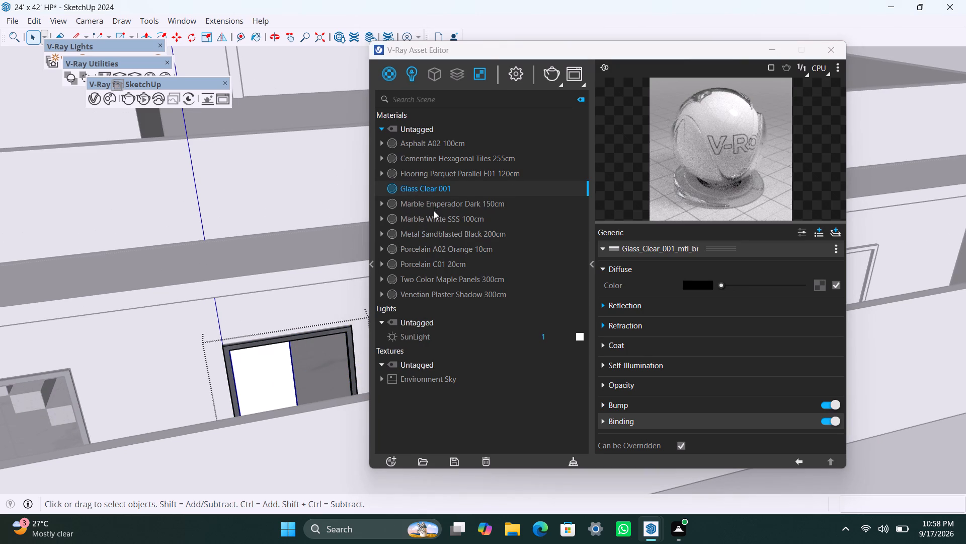
left_click(440, 214)
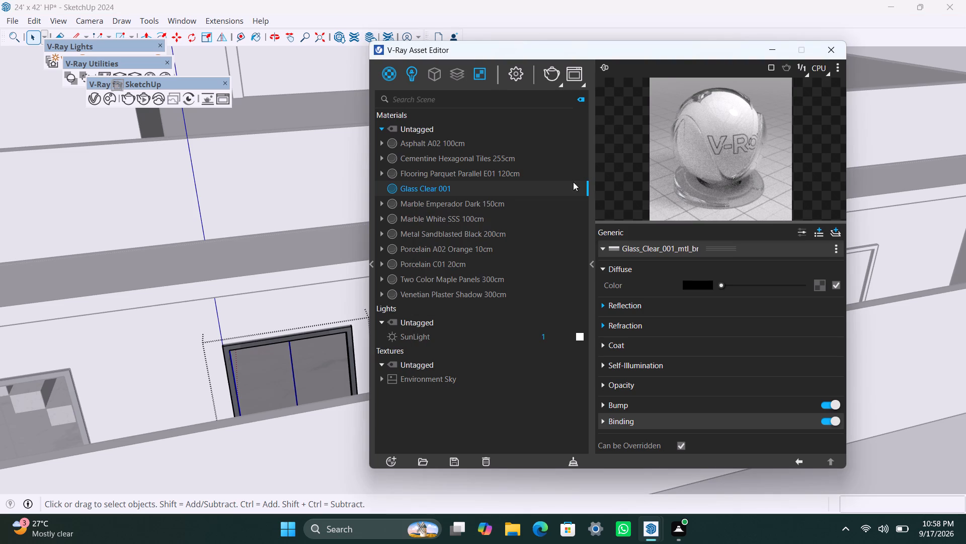
left_click(772, 49)
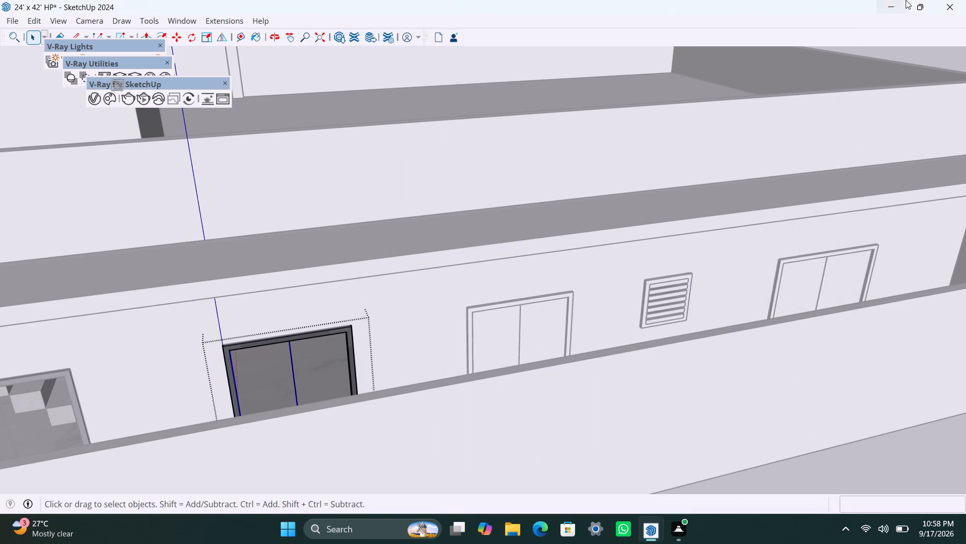
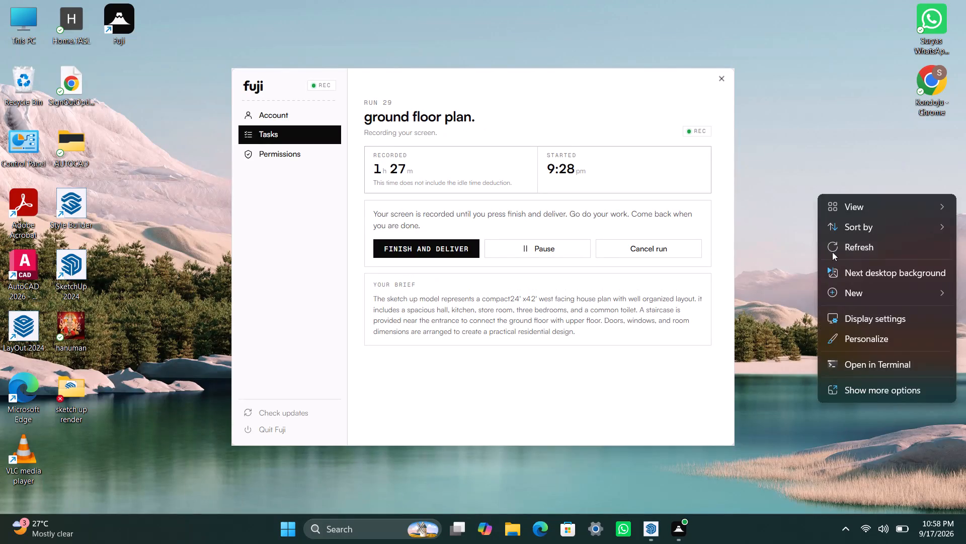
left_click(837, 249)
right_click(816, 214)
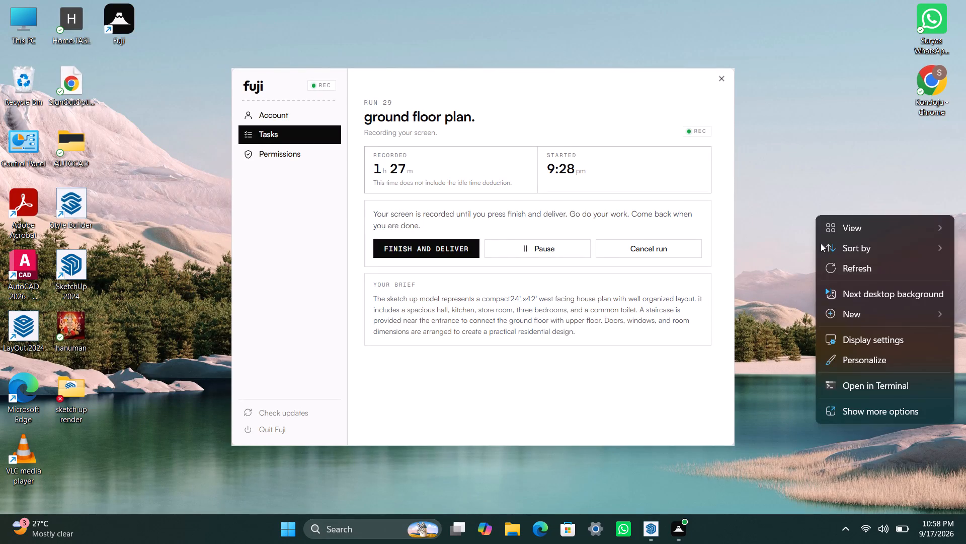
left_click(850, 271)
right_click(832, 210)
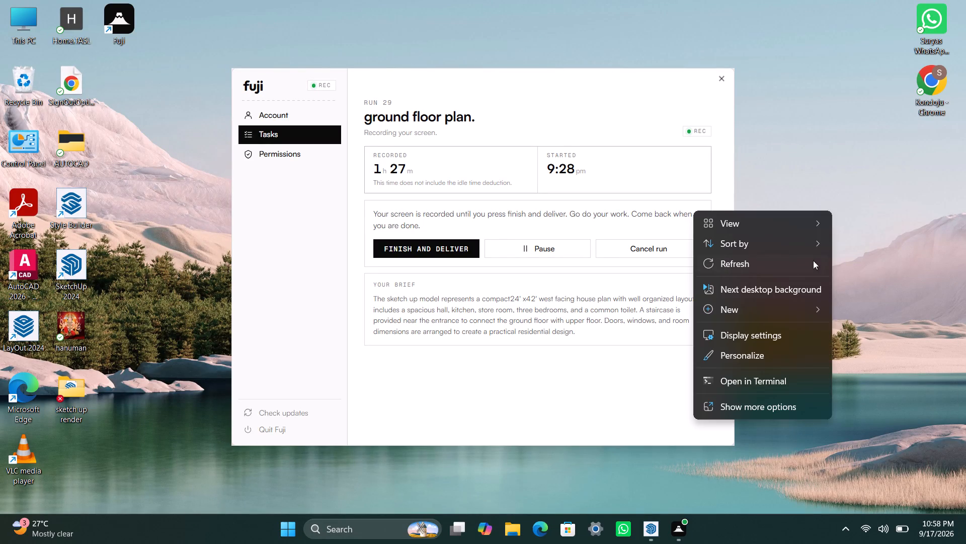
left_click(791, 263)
Switch to SketchUp and apply the Metal Sandblasted Black 200cm material to the frame of the unpainted two-pane window beside the glazed one.
left_click(652, 536)
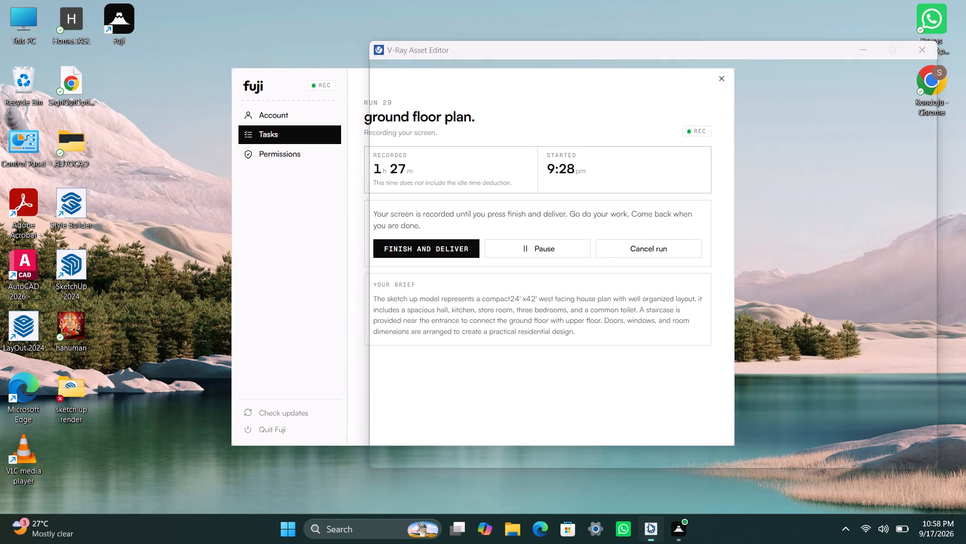
scroll(228, 344, "down", 11)
middle_click_drag(312, 360, 309, 363, "shift")
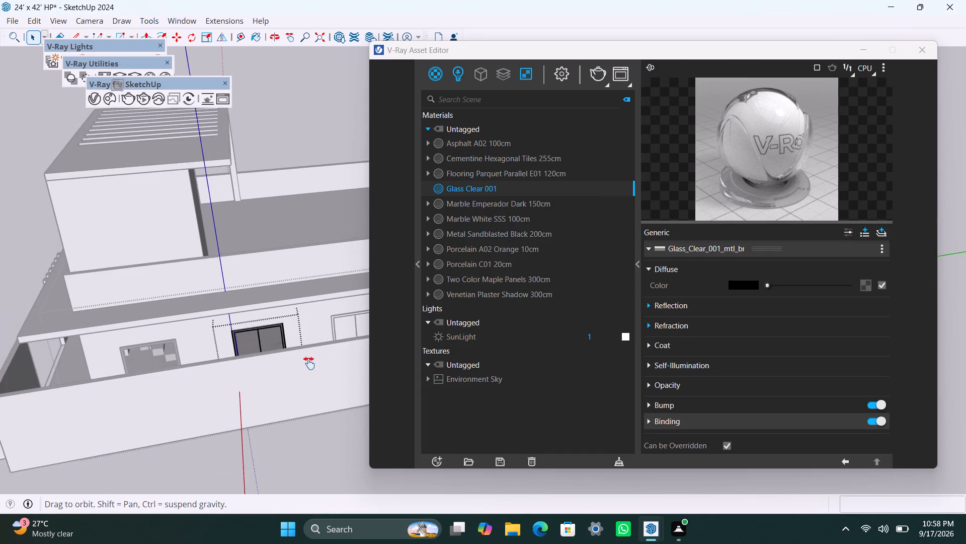
middle_click_drag(309, 363, 209, 402, "shift")
scroll(229, 368, "up", 11)
left_click(246, 355)
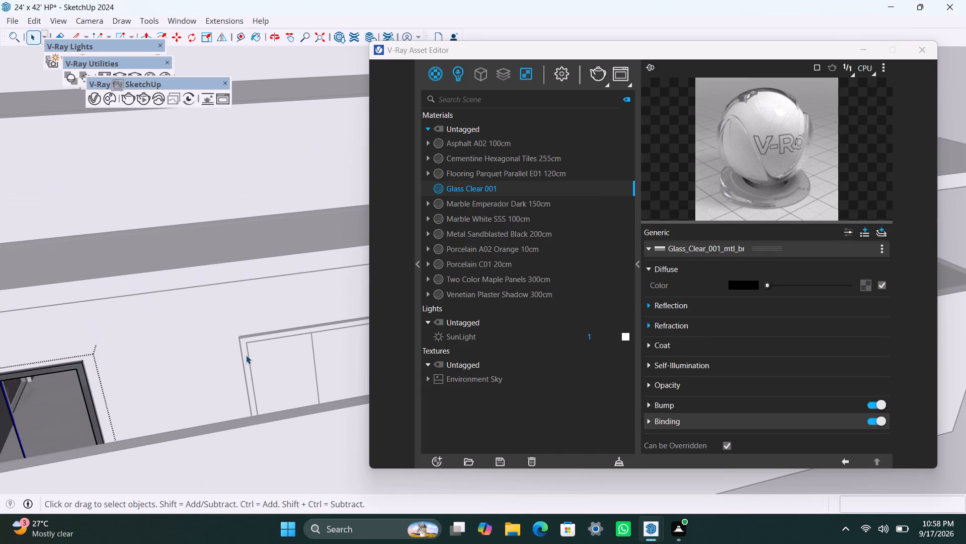
double_click(247, 355)
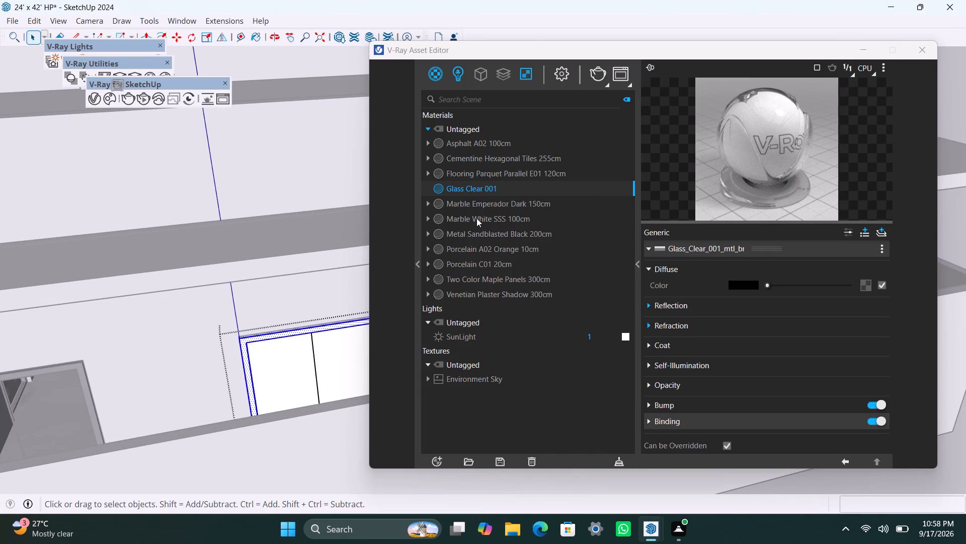
left_click(473, 204)
left_click(480, 233)
right_click(480, 233)
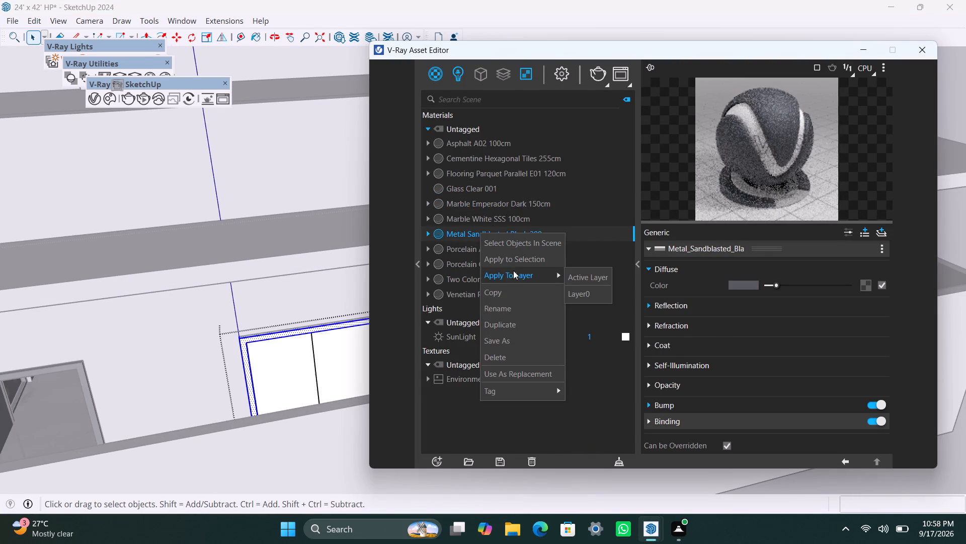
left_click(515, 257)
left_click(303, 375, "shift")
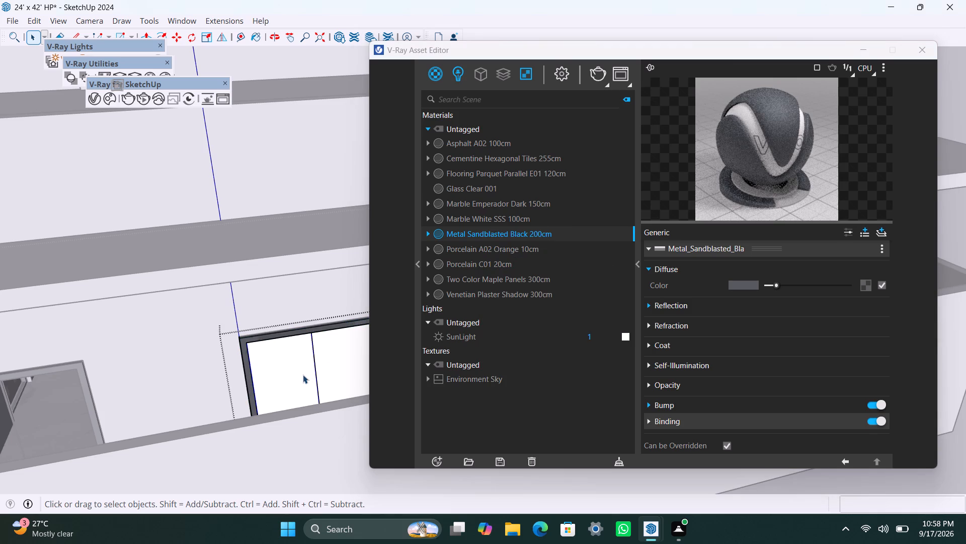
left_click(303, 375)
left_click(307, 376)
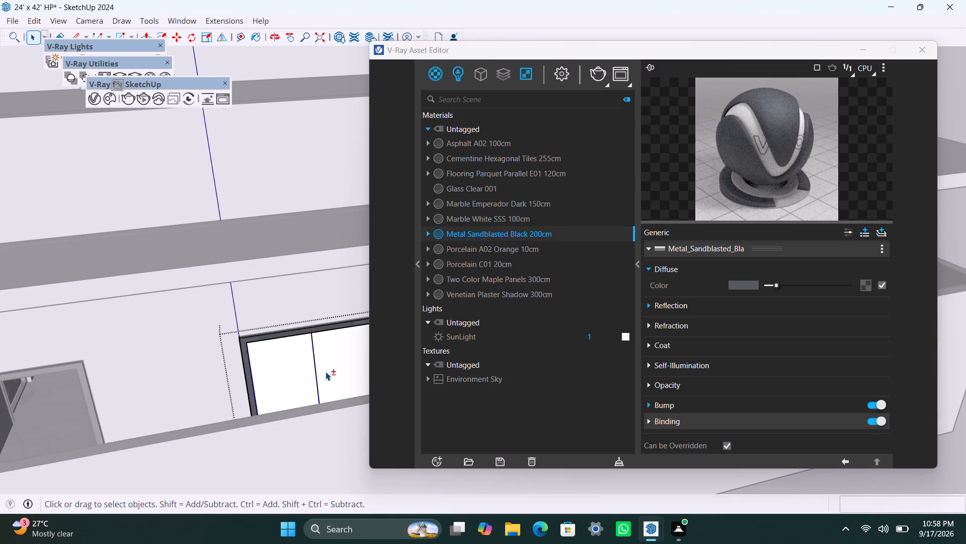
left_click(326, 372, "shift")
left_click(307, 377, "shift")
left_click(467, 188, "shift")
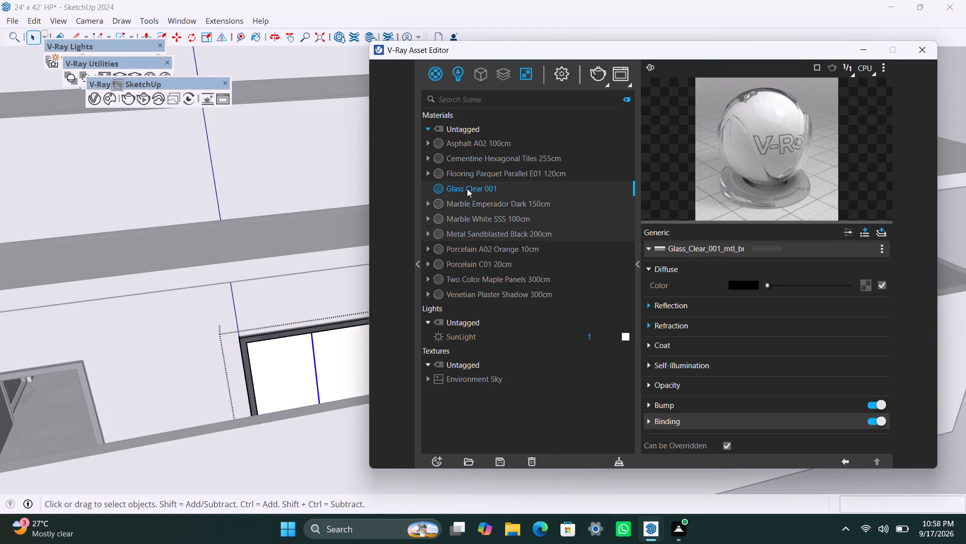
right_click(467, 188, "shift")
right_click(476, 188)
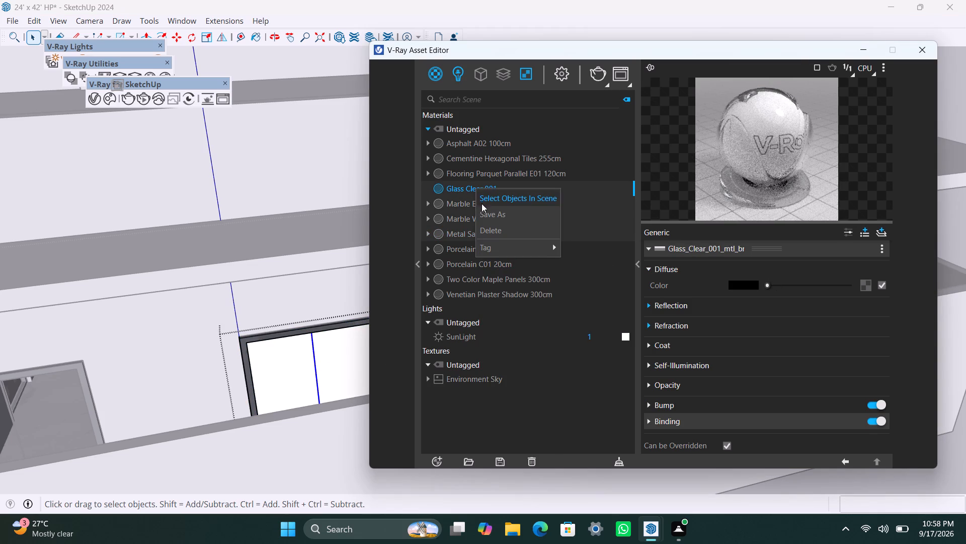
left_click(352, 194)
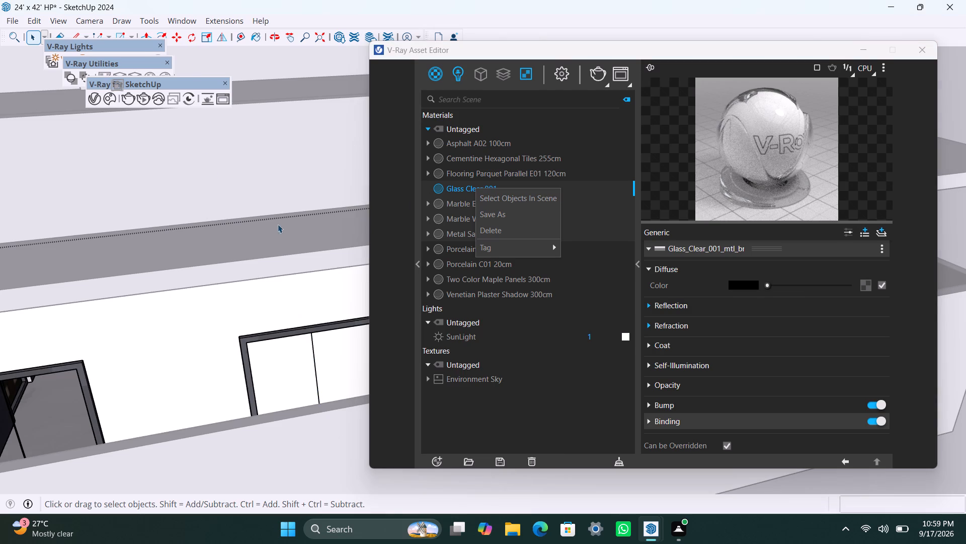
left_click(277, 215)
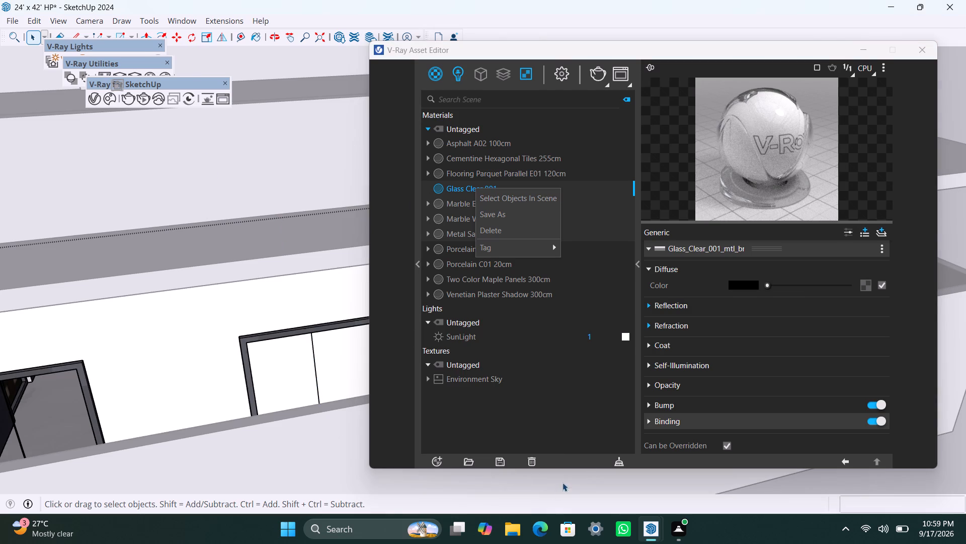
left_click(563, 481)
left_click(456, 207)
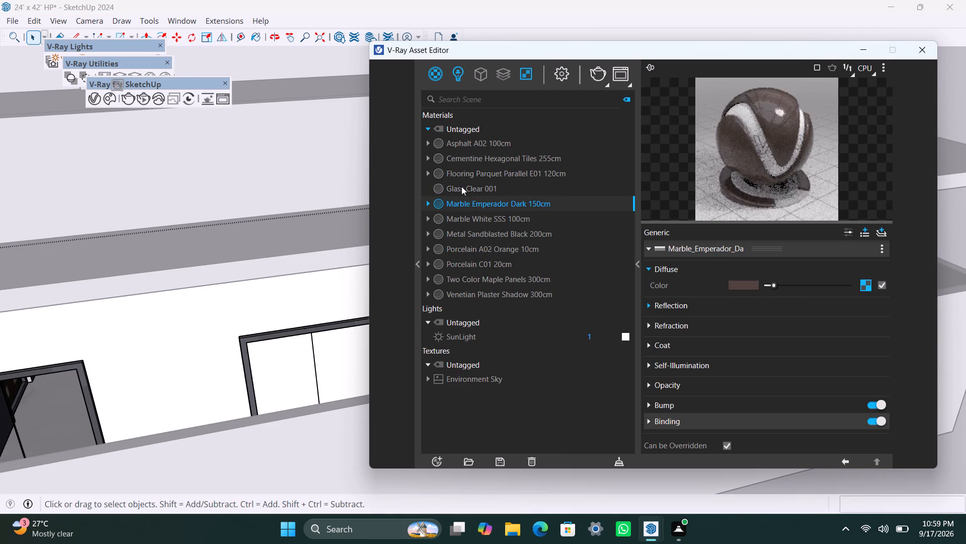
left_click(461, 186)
Apply the Glass Clear 001 material to both panes of the black-framed window and leave its group.
left_click(296, 362)
triple_click(307, 358)
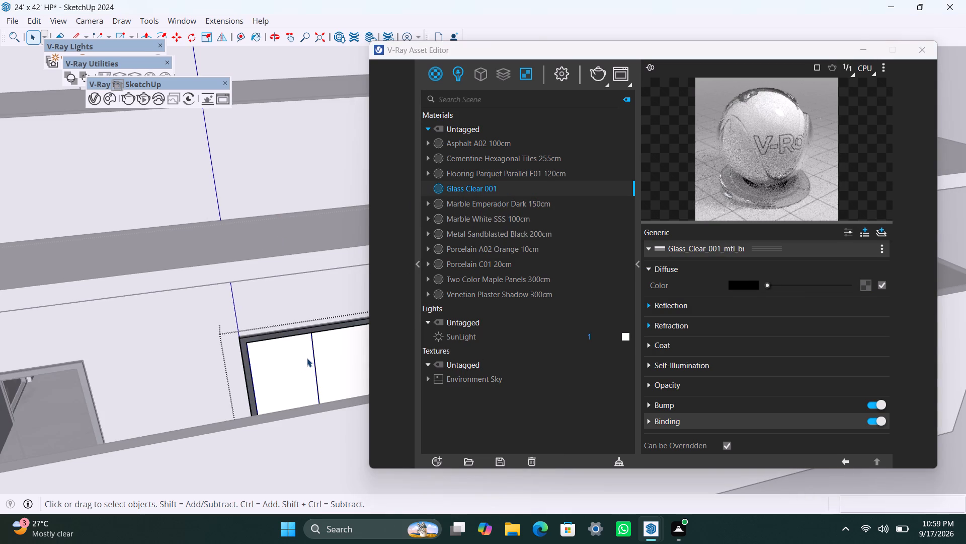
left_click(308, 359)
scroll(304, 369, "up", 2)
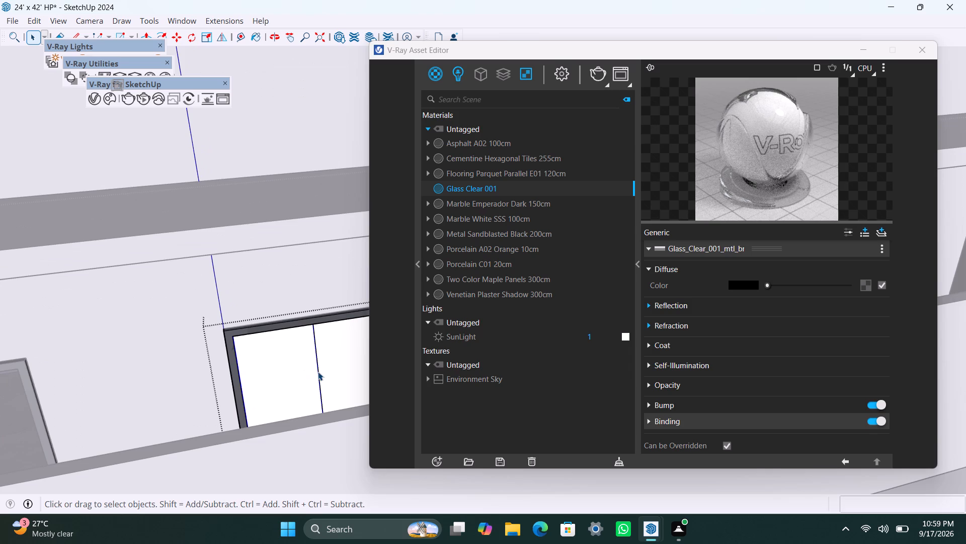
left_click(321, 365, "shift")
right_click_drag(466, 190, 466, 199)
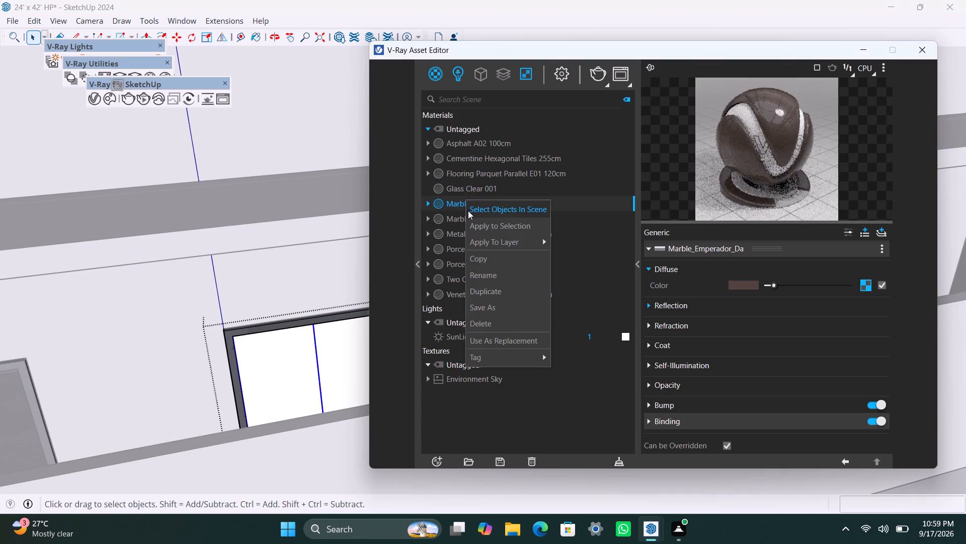
left_click(472, 221)
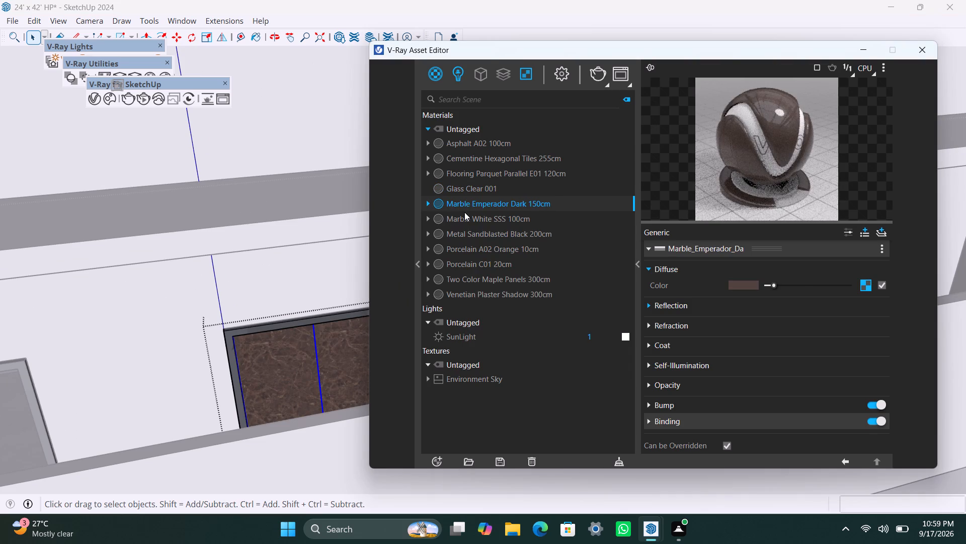
left_click(463, 189)
right_click(463, 189)
left_click(489, 211)
scroll(326, 315, "down", 7)
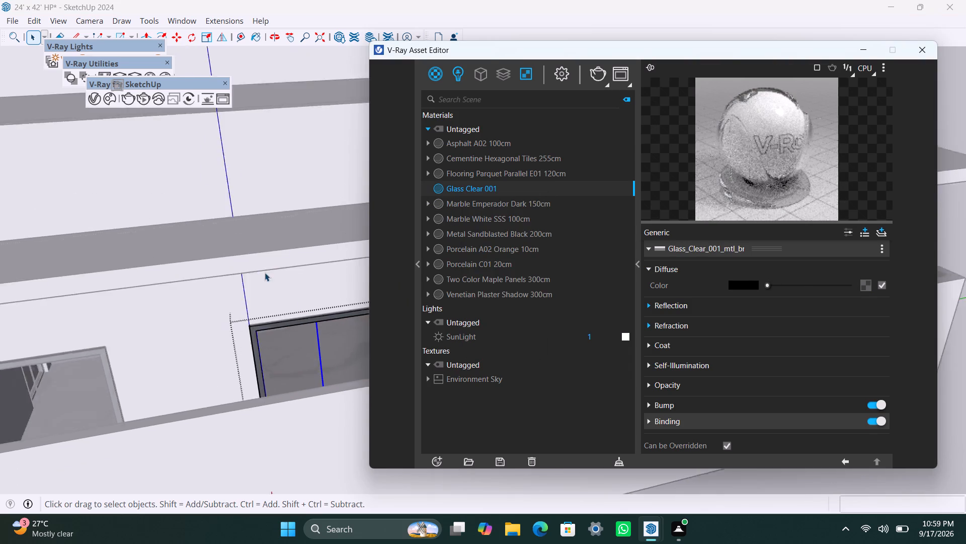
scroll(265, 273, "down", 4)
scroll(265, 346, "down", 4)
middle_click_drag(252, 368, 68, 402)
left_click(239, 454)
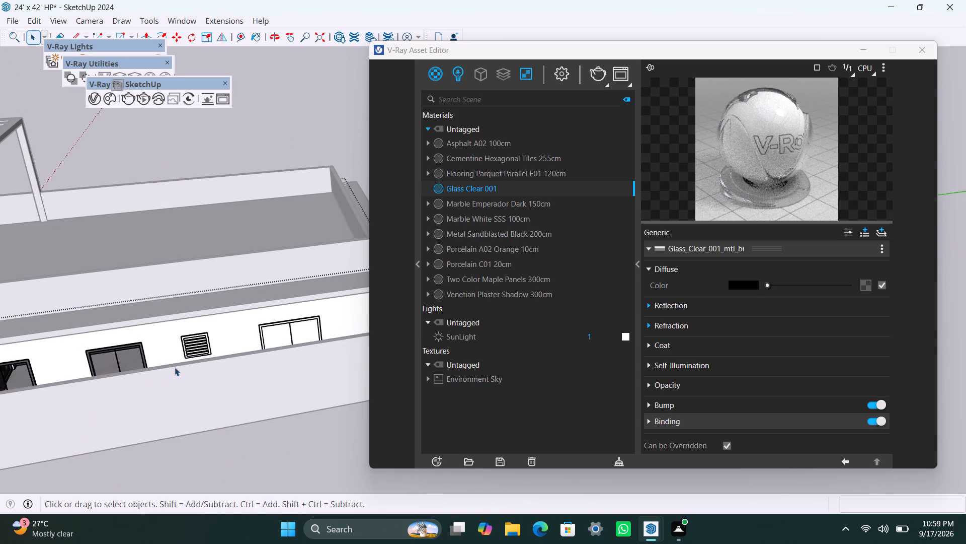
Apply the Metal Sandblasted Black 200cm material to the frame of the small louvered ventilator on the same wall.
scroll(175, 366, "up", 8)
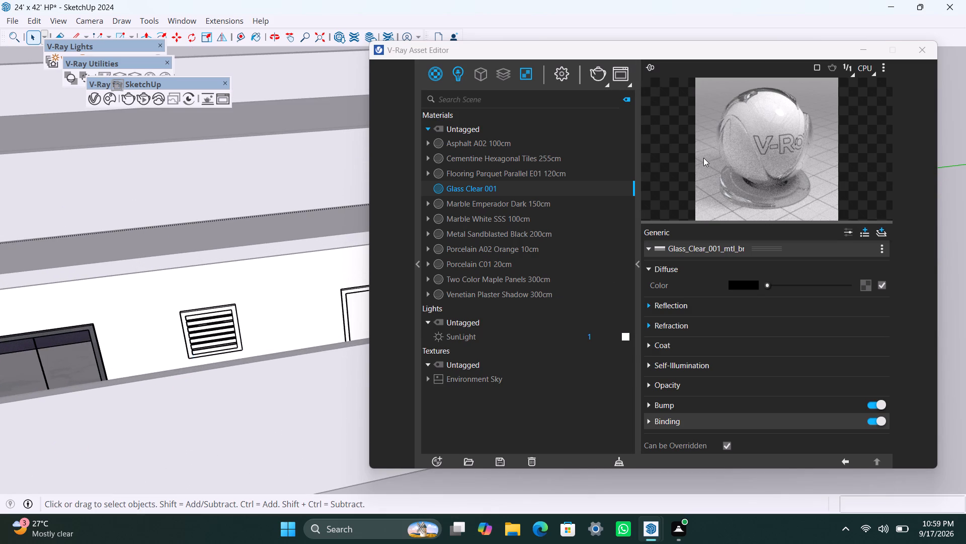
left_click(703, 158)
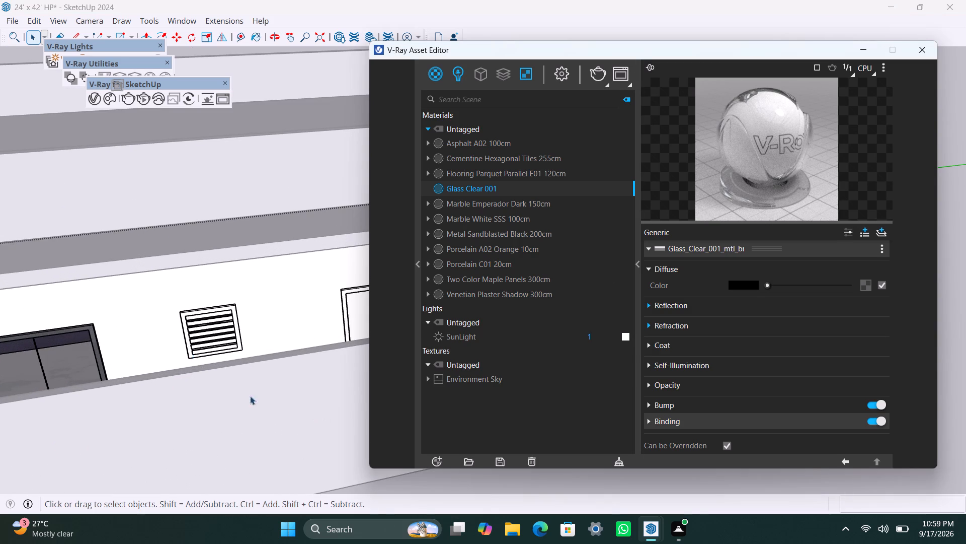
scroll(179, 317, "up", 9)
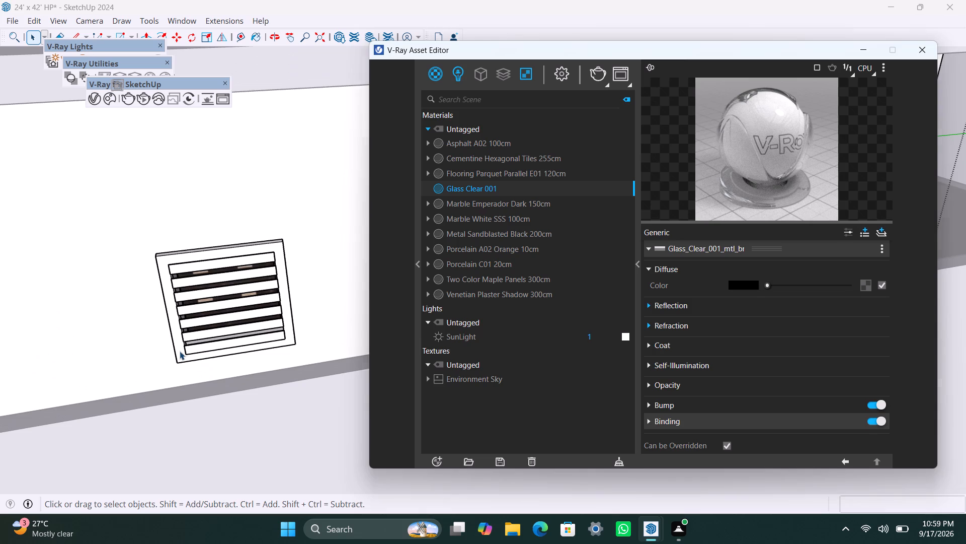
triple_click(180, 351)
scroll(172, 300, "up", 1)
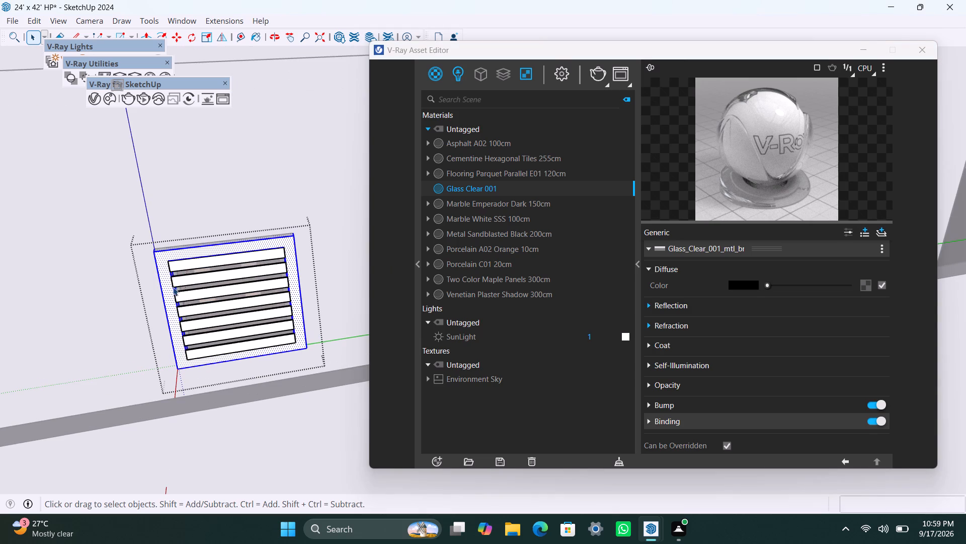
left_click(473, 235)
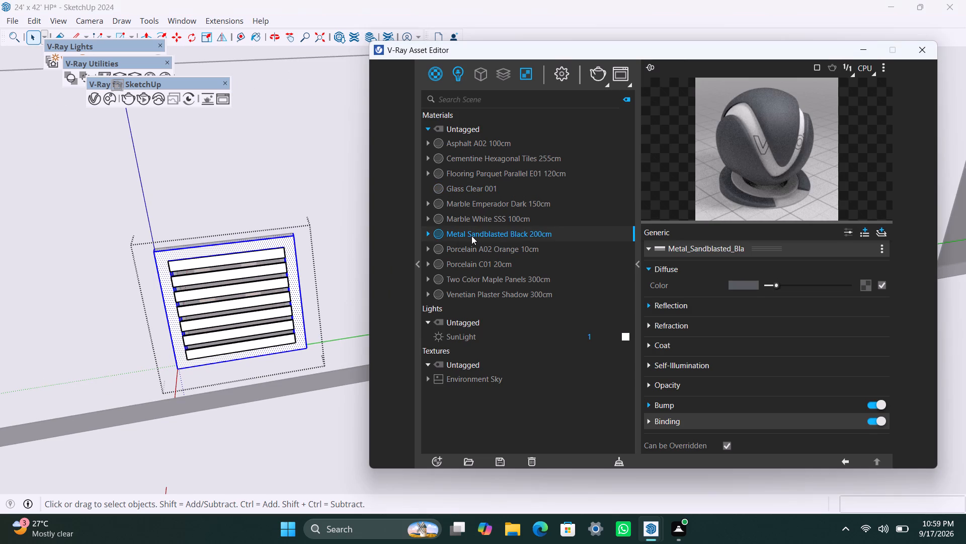
right_click(471, 236)
left_click(499, 262)
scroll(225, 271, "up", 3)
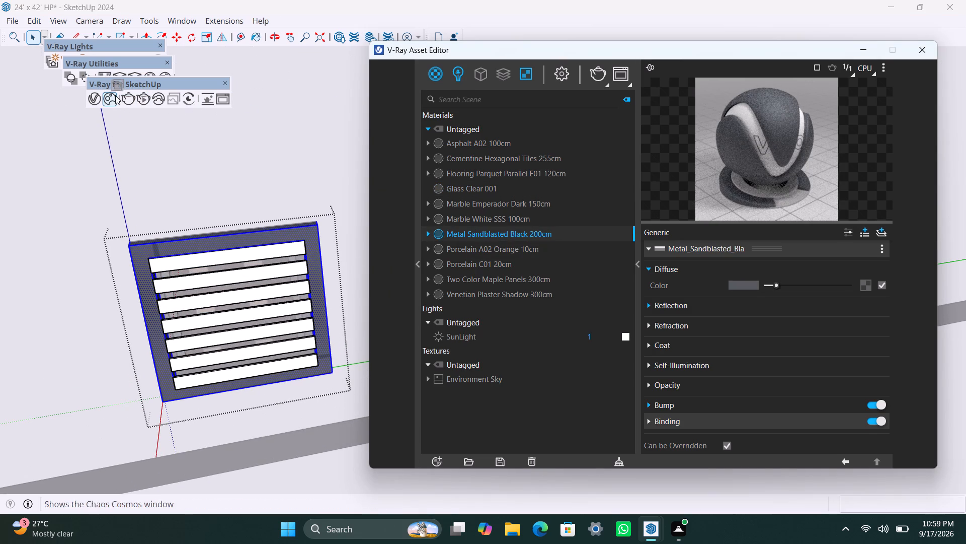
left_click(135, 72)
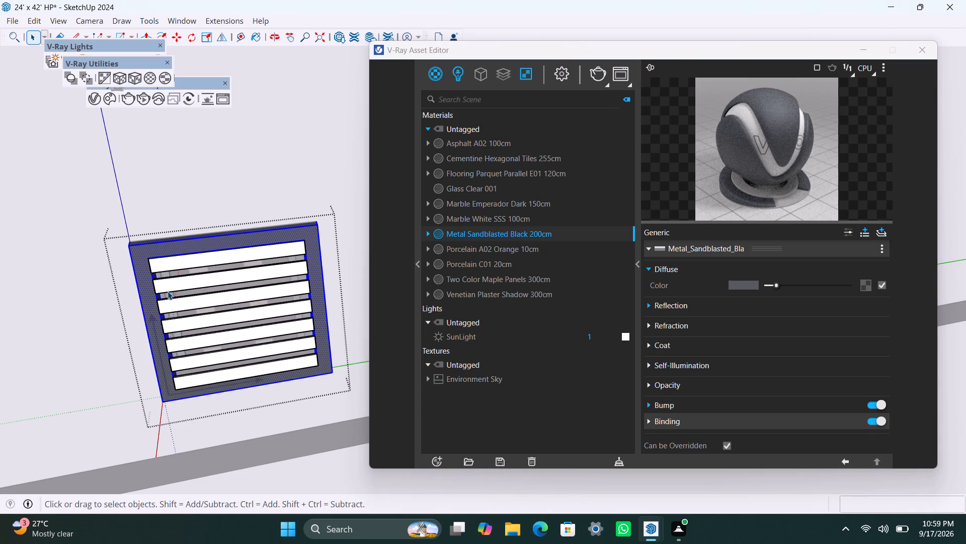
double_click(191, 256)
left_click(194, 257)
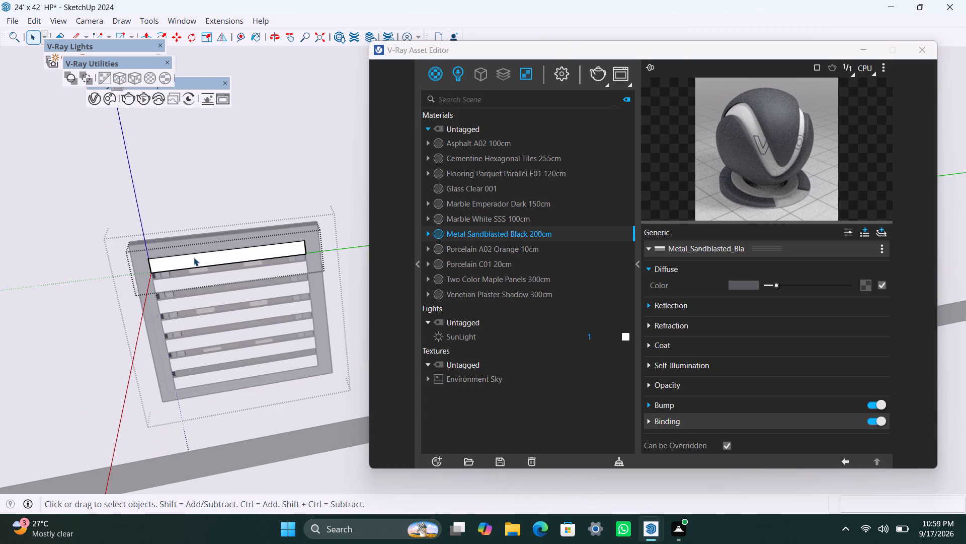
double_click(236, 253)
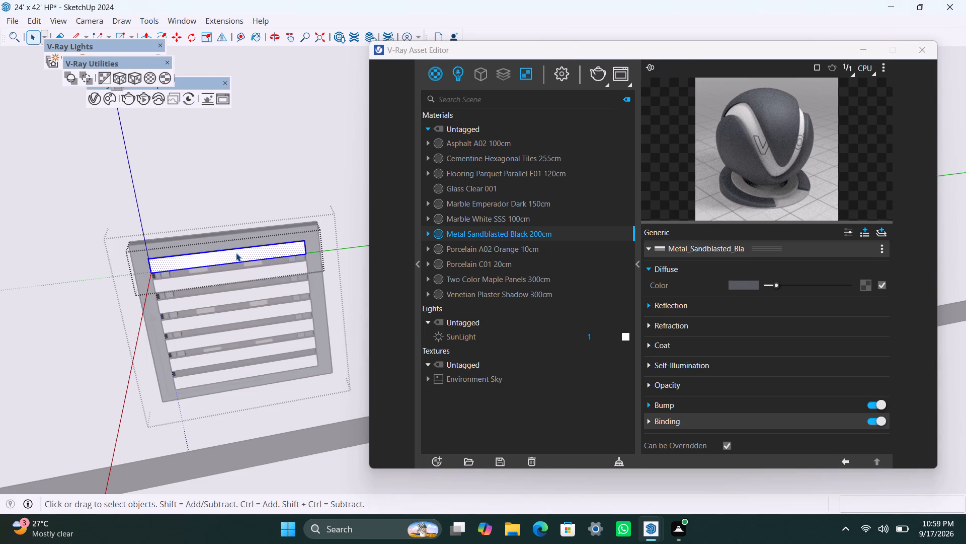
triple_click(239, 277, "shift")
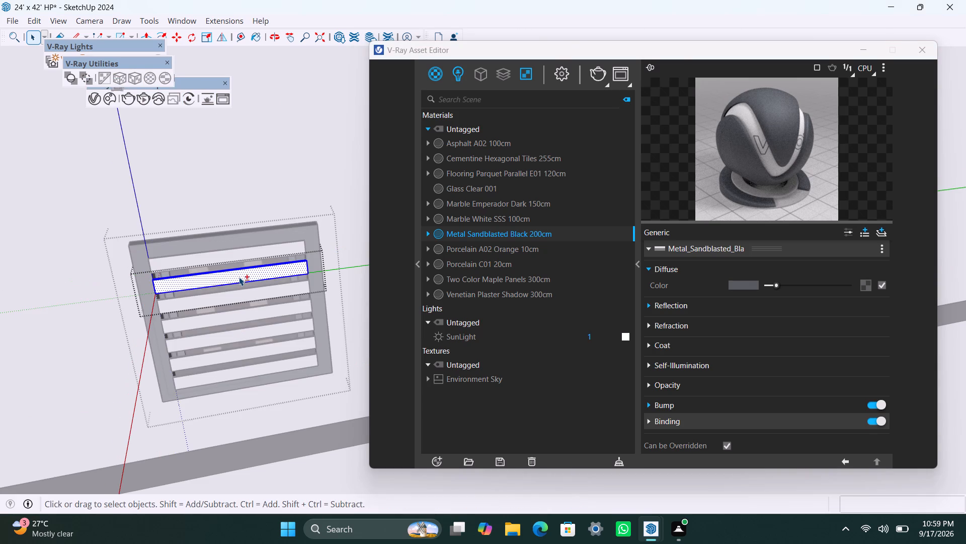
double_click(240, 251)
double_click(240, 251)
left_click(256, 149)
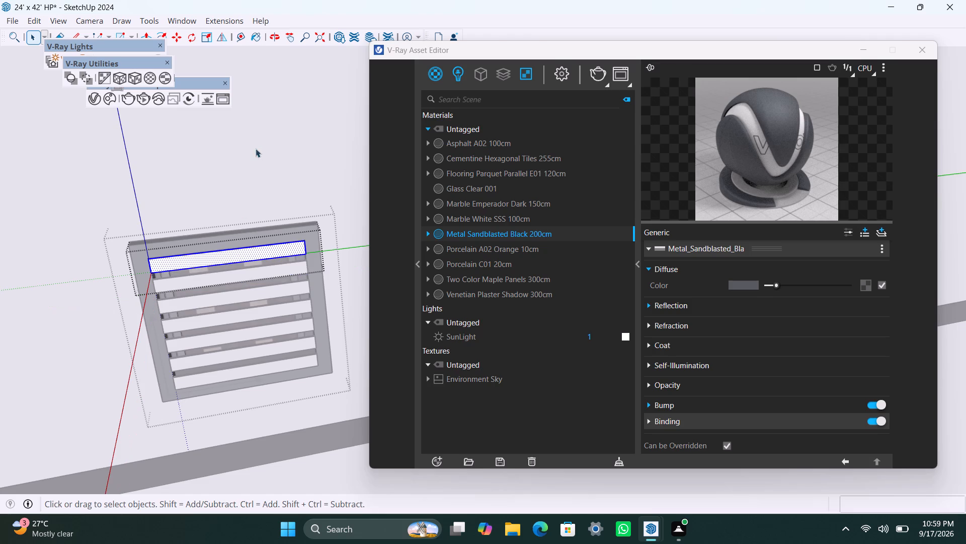
Apply the Glass Clear 001 material to all seven slats of the louvered ventilator.
left_click(230, 255)
left_click(232, 279, "shift")
left_click(232, 298, "shift")
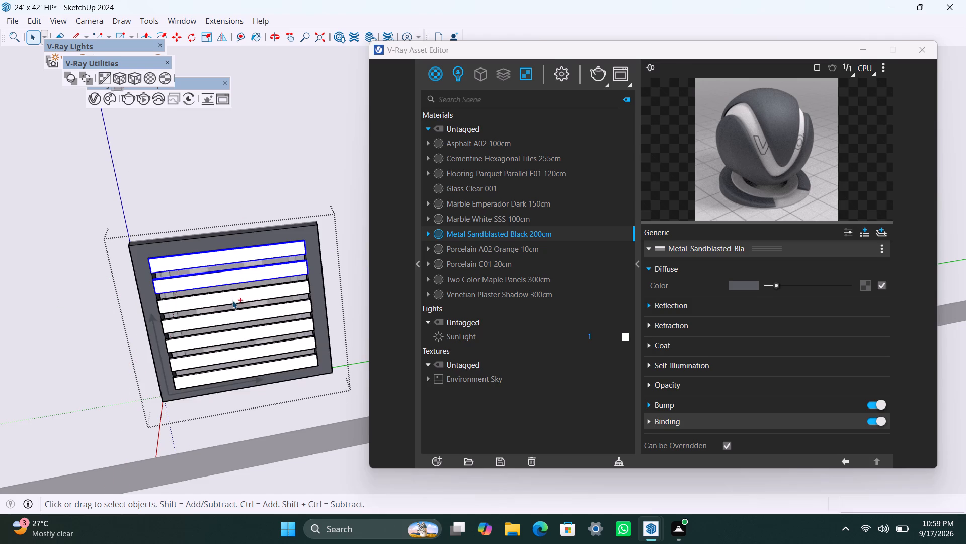
left_click(235, 317, "shift")
left_click(237, 337, "shift")
left_click(243, 356, "shift")
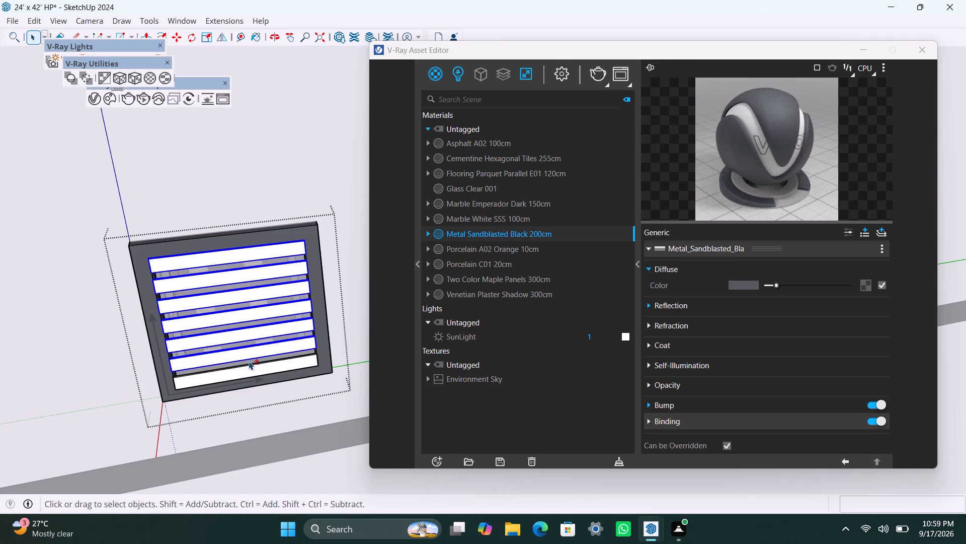
left_click(251, 371, "shift")
left_click(470, 189)
right_click(470, 189)
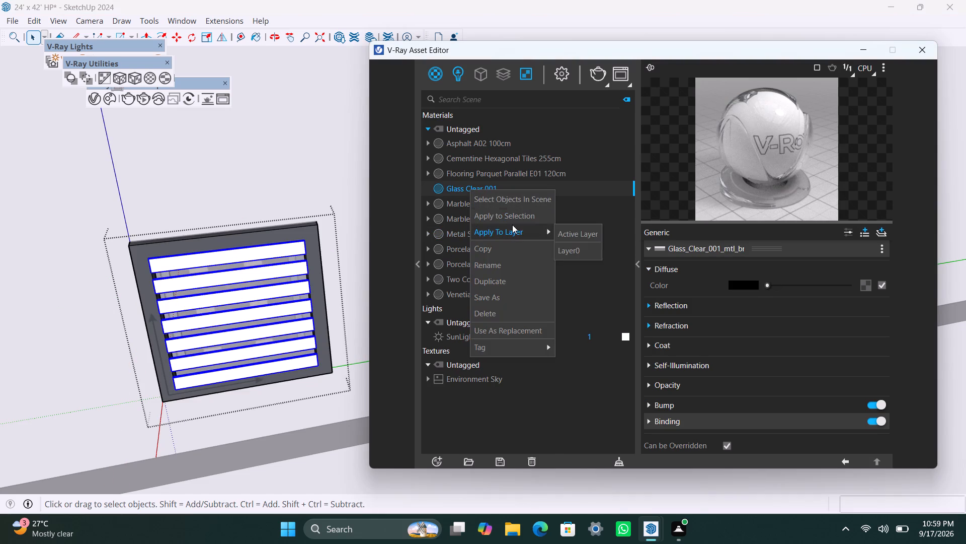
left_click(512, 220)
scroll(204, 266, "down", 17)
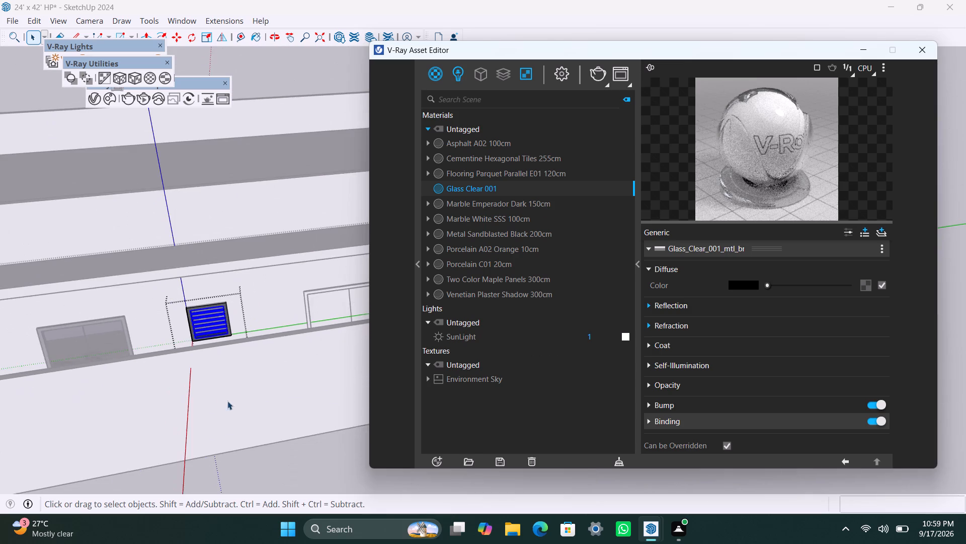
Apply the Metal Sandblasted Black 200cm material to the frame of the unpainted two-pane window beyond the louvered ventilator.
middle_click_drag(227, 401, 114, 430)
left_click(296, 473)
scroll(219, 364, "up", 8)
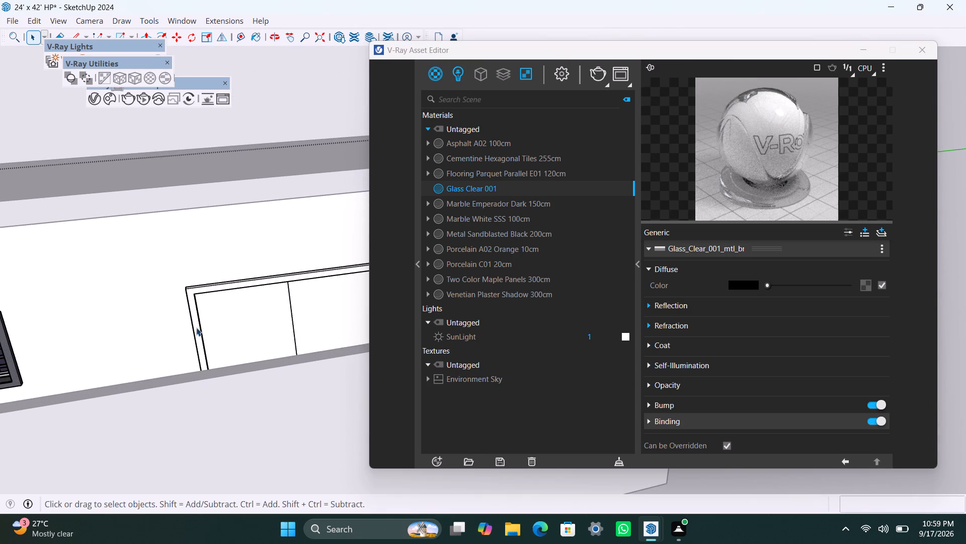
triple_click(196, 327)
double_click(198, 325)
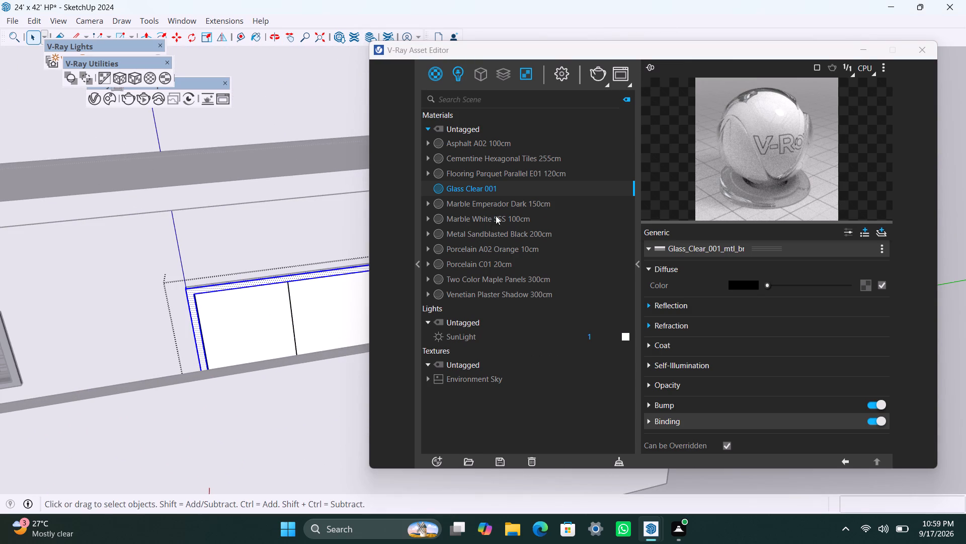
left_click(481, 233)
right_click(481, 233)
left_click(505, 262)
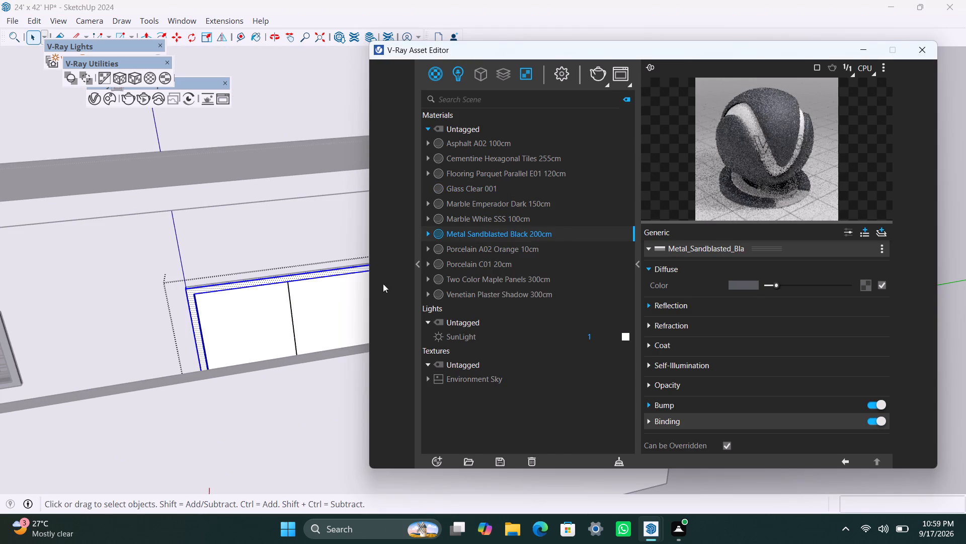
Apply the Glass Clear 001 material to both panes of this newly black-framed window.
left_click(245, 319)
left_click(331, 315, "shift")
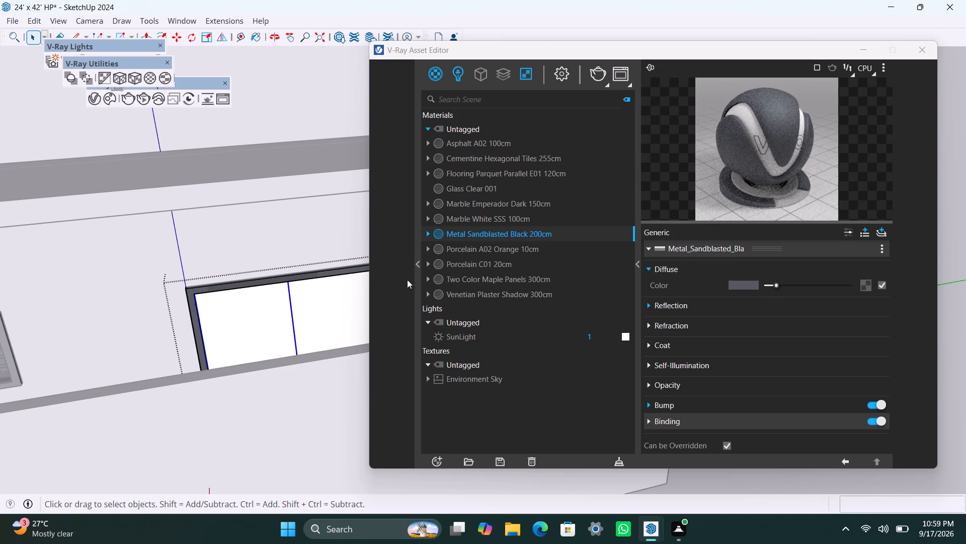
left_click(479, 188)
right_click(478, 188)
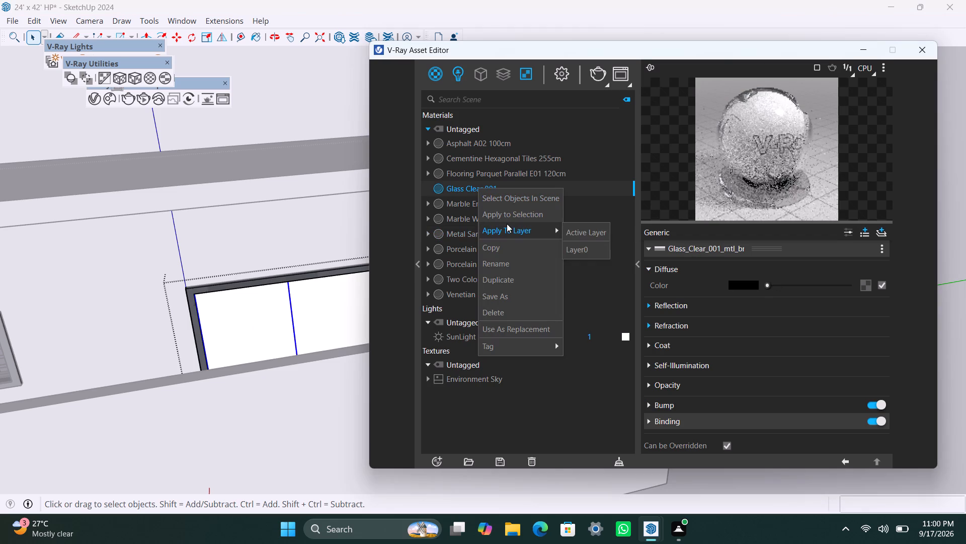
left_click(507, 221)
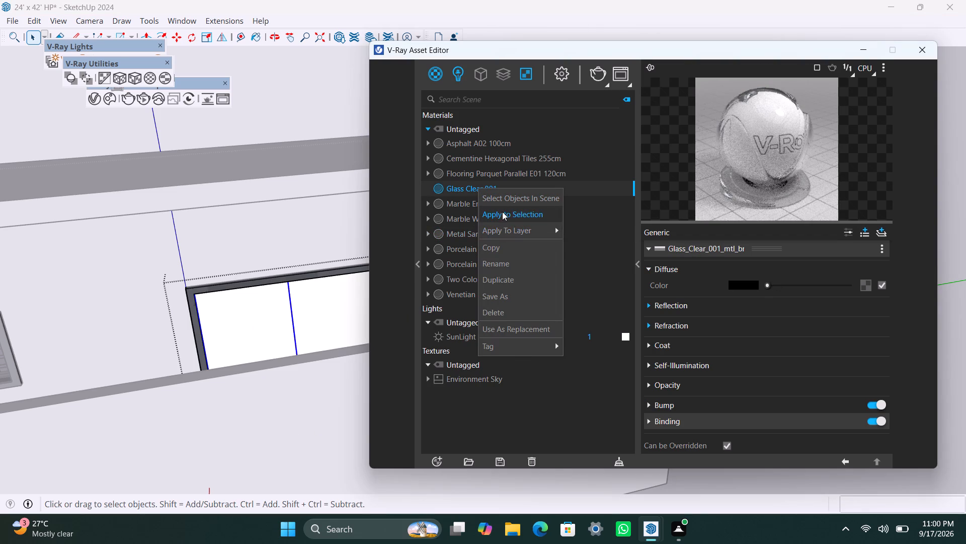
left_click(501, 216)
left_click(252, 421)
scroll(254, 347, "down", 12)
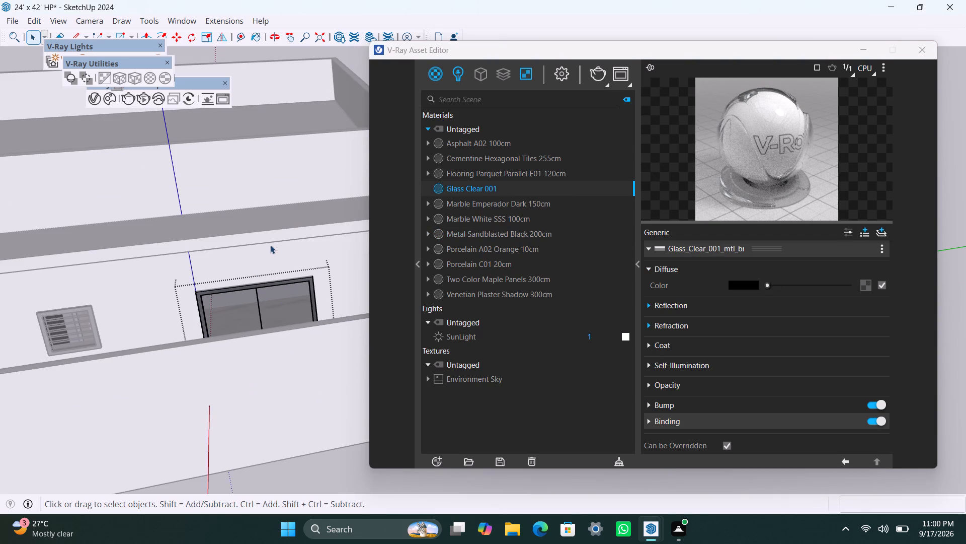
scroll(247, 339, "down", 5)
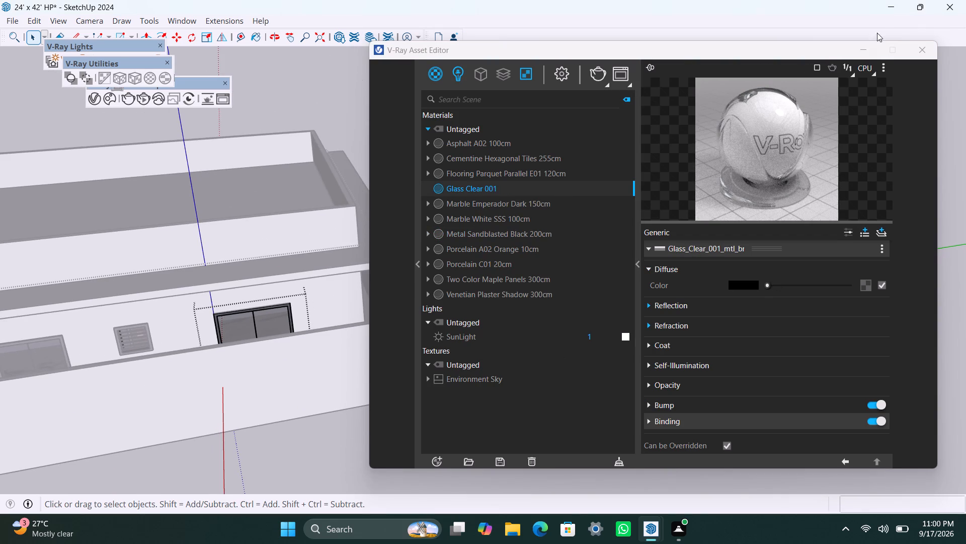
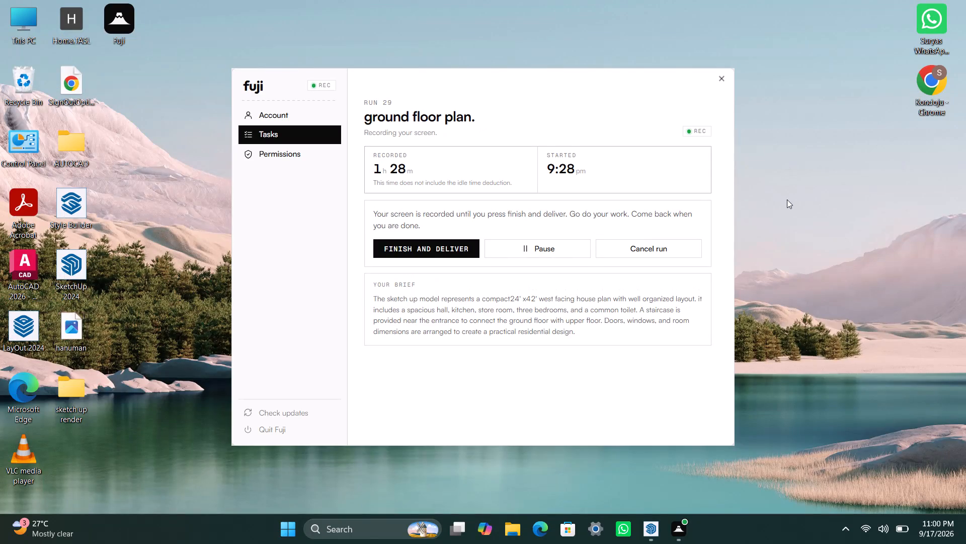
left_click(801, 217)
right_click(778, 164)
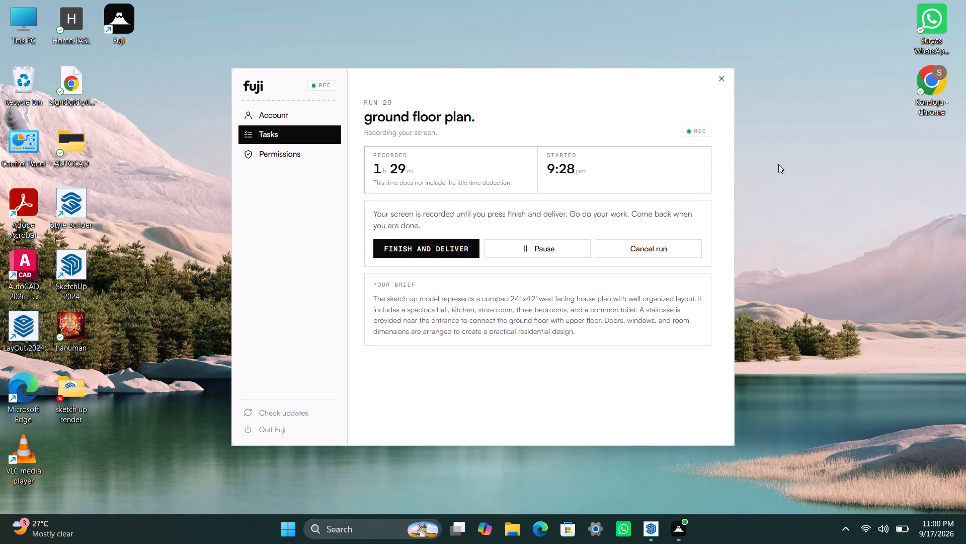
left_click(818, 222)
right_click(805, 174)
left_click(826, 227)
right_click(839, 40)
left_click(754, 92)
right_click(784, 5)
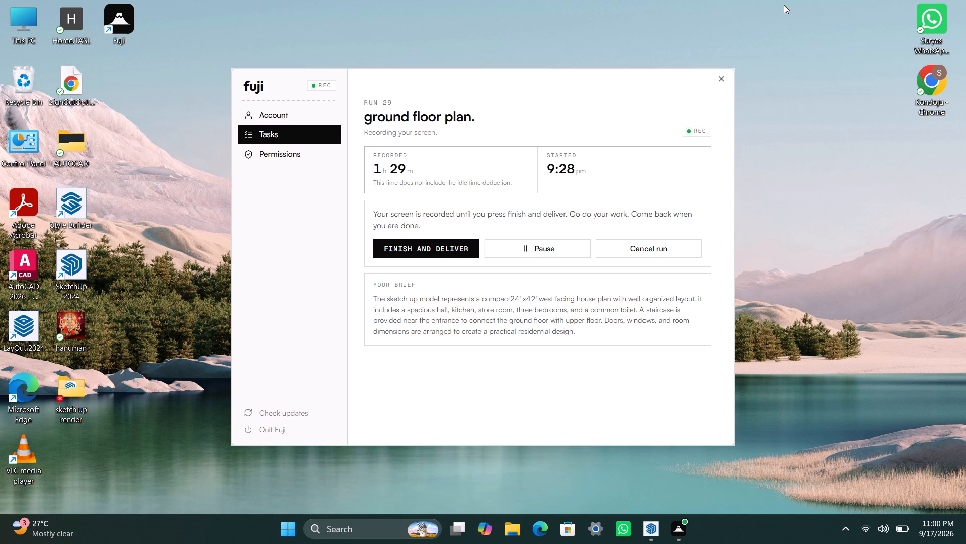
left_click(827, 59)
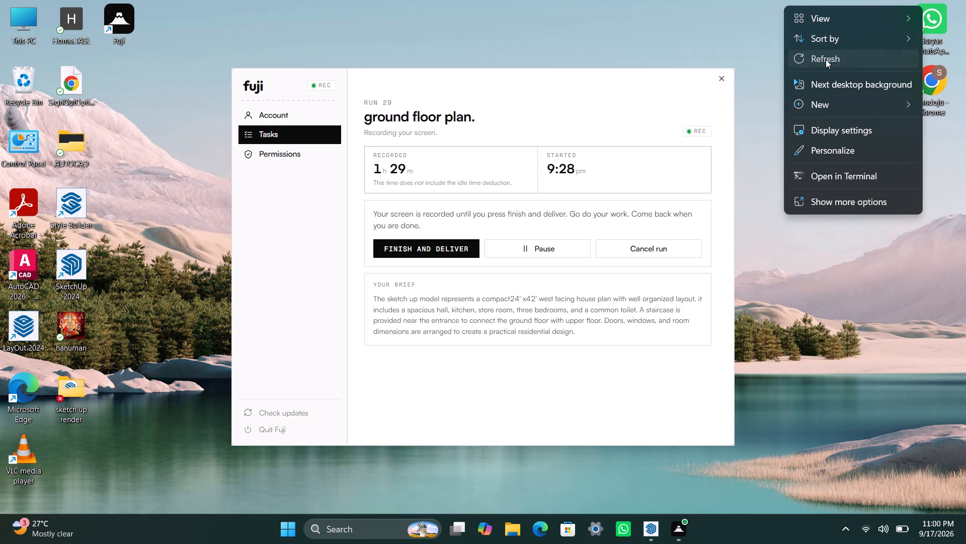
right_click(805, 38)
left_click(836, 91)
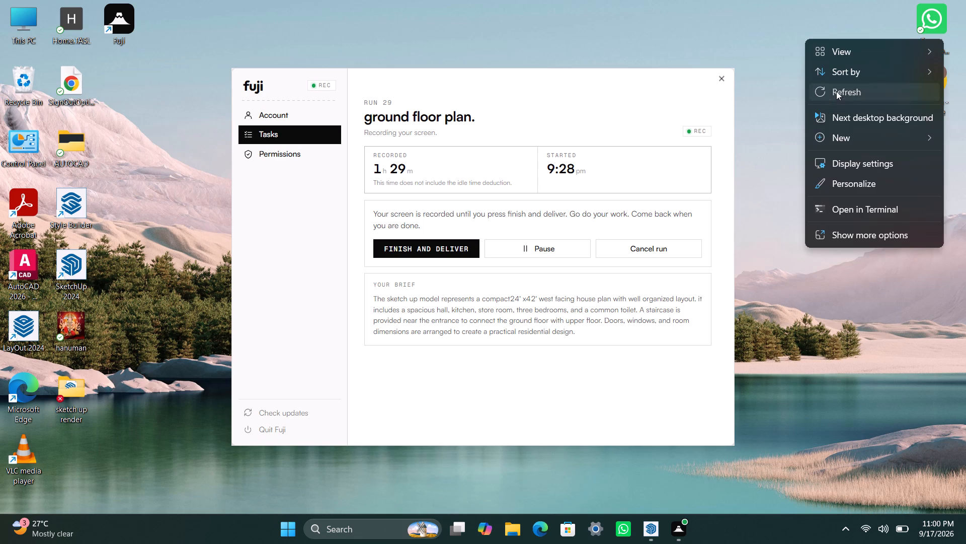
Switch back to the SketchUp house model and save it.
left_click(657, 536)
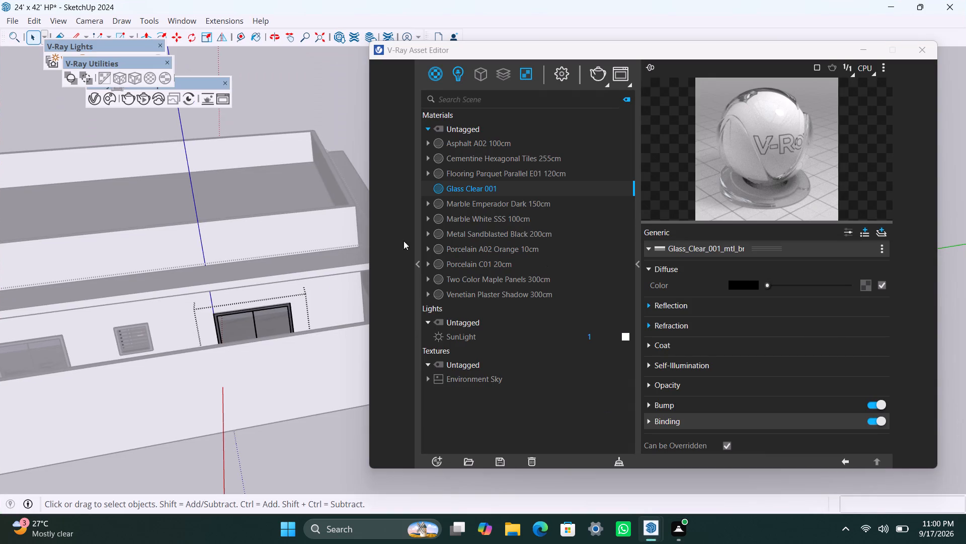
scroll(249, 376, "down", 12)
middle_click_drag(293, 385, 0, 362)
key("ctrl+s")
Apply the Metal Sandblasted Black 200cm material to the frame of the corner-most two-pane window on the dark-painted long wall.
scroll(192, 383, "down", 4)
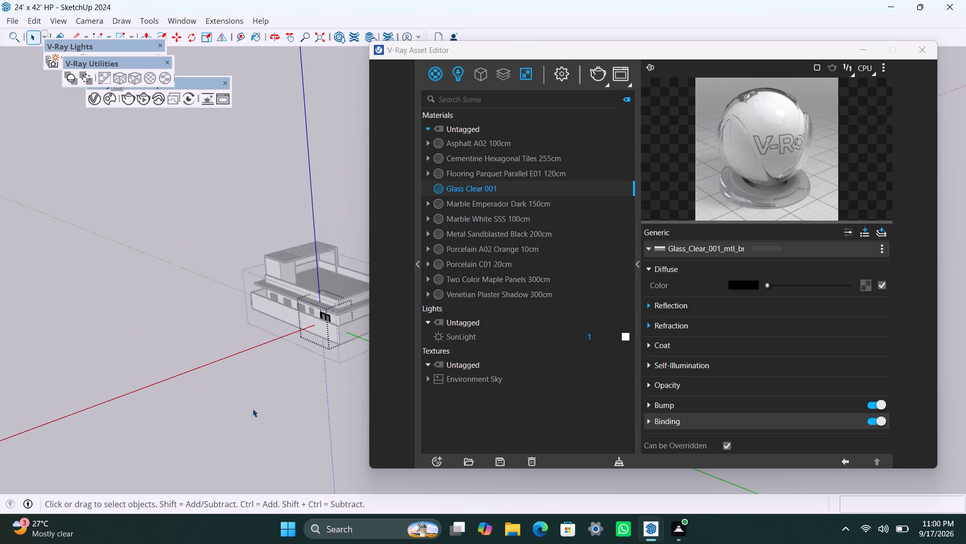
middle_click_drag(259, 406, 143, 425)
left_click(242, 372)
double_click(235, 376)
scroll(299, 358, "up", 4)
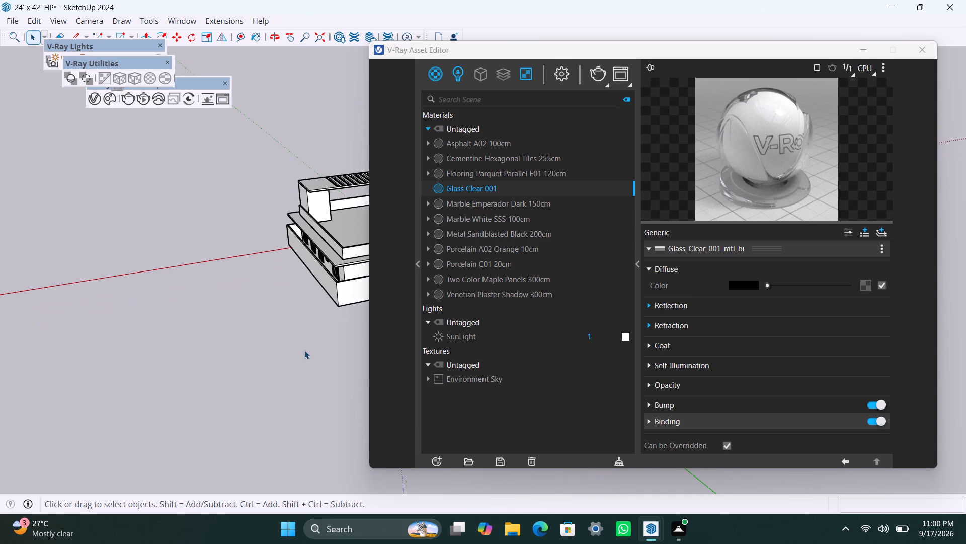
middle_click_drag(334, 337, 115, 397, "shift")
scroll(191, 344, "up", 4)
scroll(263, 320, "up", 5)
middle_click_drag(302, 310, 107, 336)
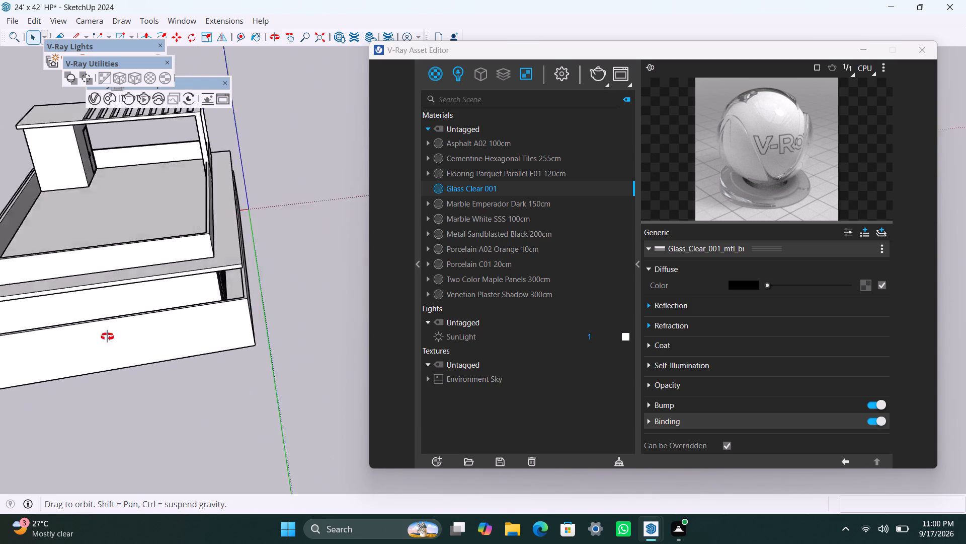
middle_click_drag(107, 336, 0, 317)
scroll(290, 223, "up", 3)
middle_click_drag(317, 230, 162, 365, "shift")
scroll(155, 308, "up", 4)
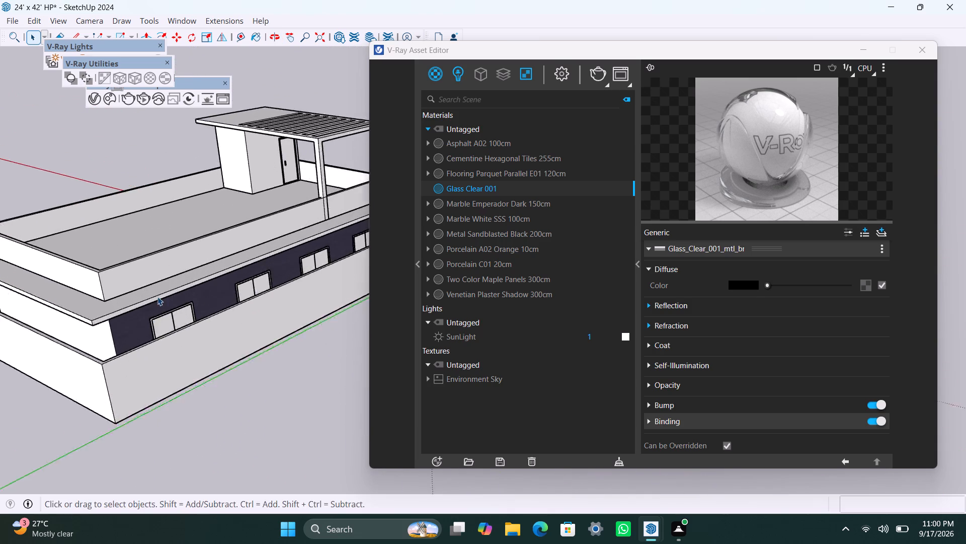
scroll(157, 297, "up", 1)
middle_click_drag(208, 334, 0, 297)
scroll(87, 178, "up", 11)
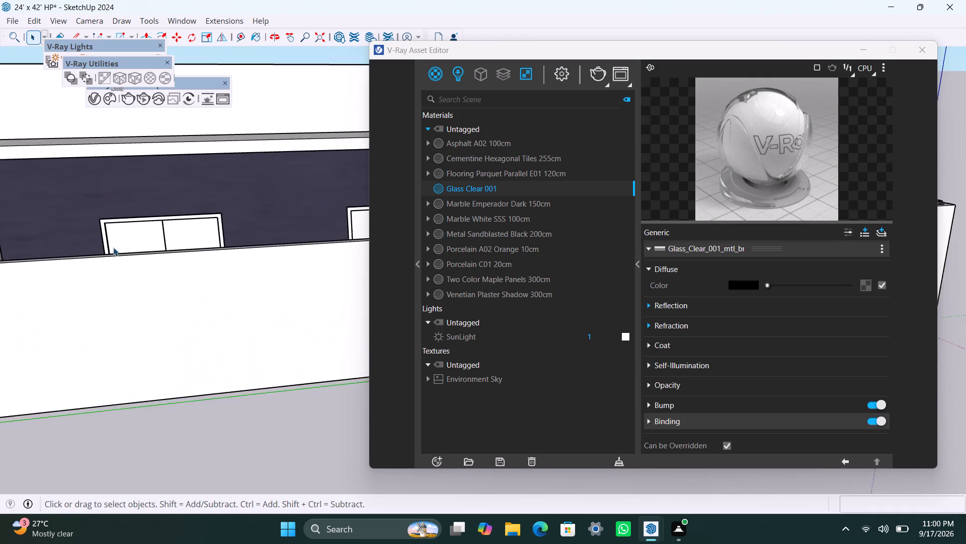
scroll(113, 247, "up", 7)
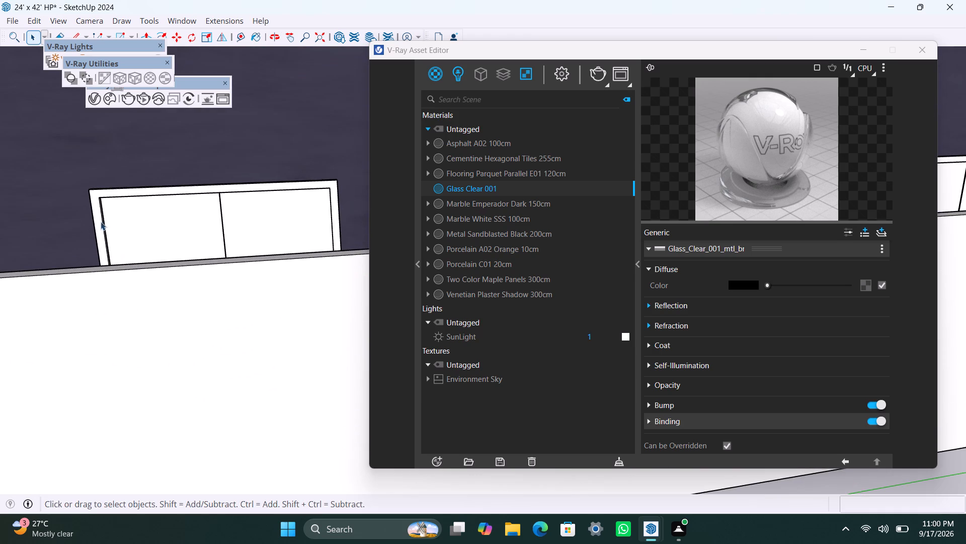
double_click(97, 201)
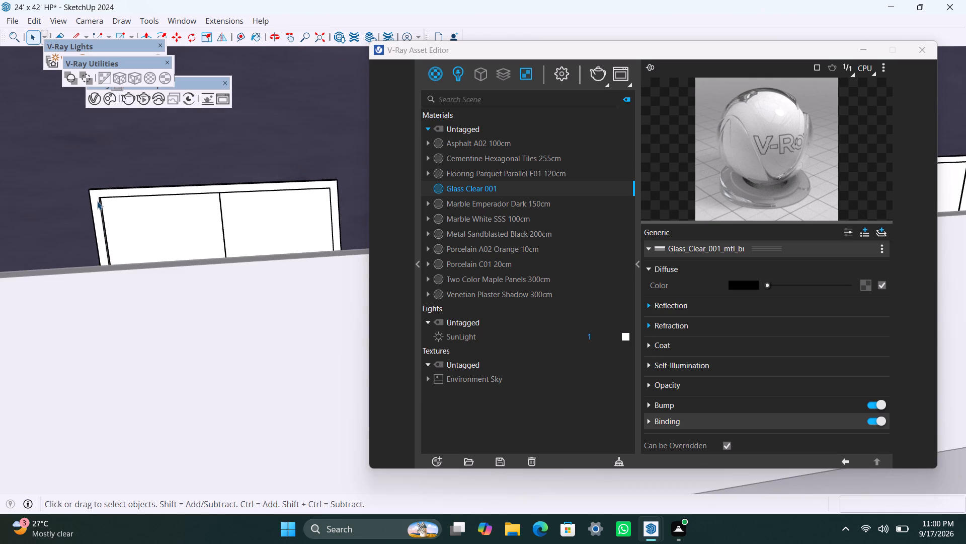
double_click(97, 201)
double_click(97, 200)
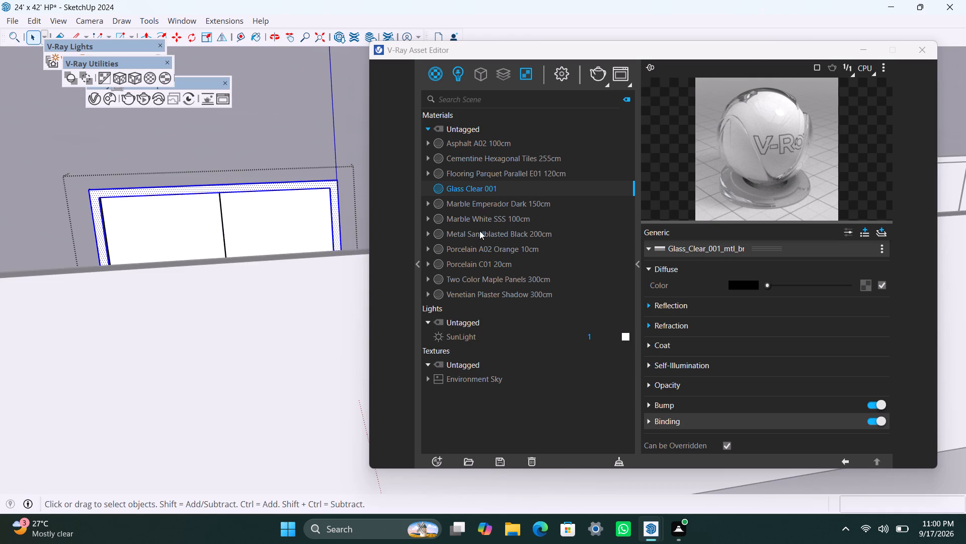
left_click(479, 231)
right_click(479, 230)
left_click(498, 256)
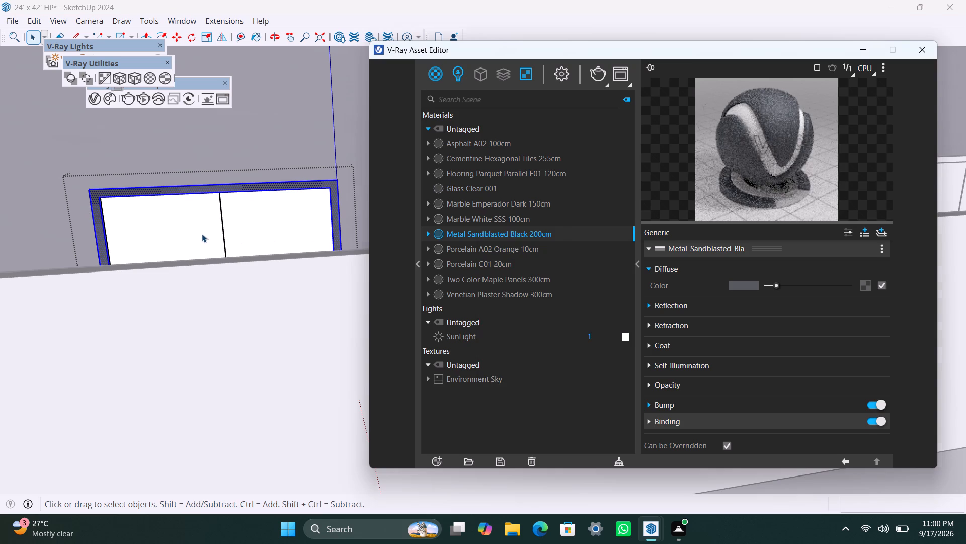
Apply the Glass Clear 001 material to both panes of the corner-most window on the dark wall.
left_click(202, 234)
left_click(239, 227, "shift")
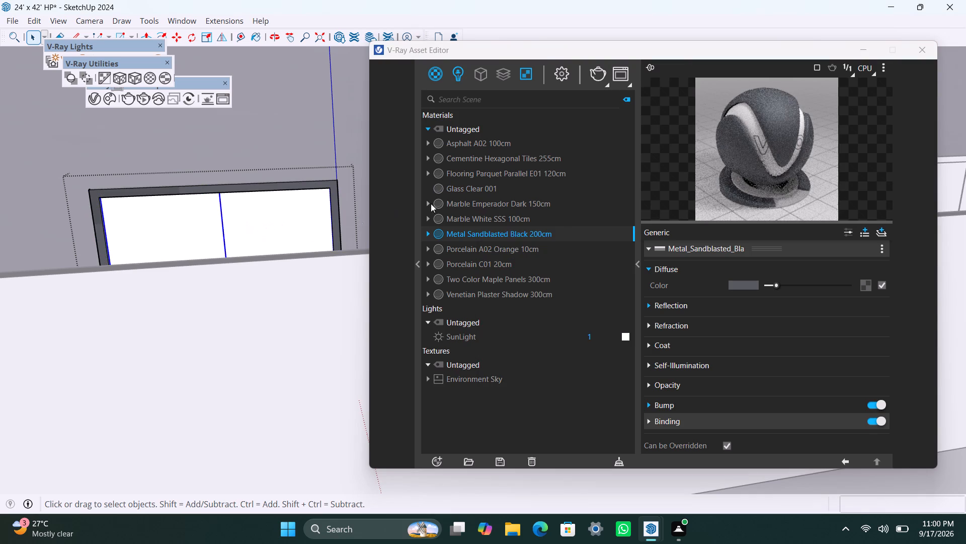
left_click(485, 191)
right_click(485, 191)
left_click(507, 210)
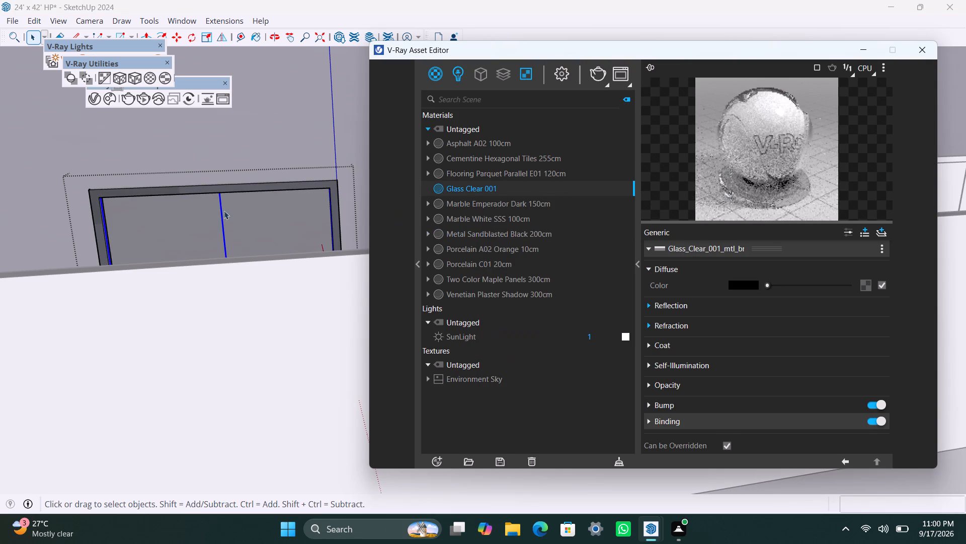
Apply the Metal Sandblasted Black 200cm material to the frame of the second two-pane window along the dark wall.
scroll(209, 218, "down", 15)
middle_click_drag(200, 306, 90, 342, "shift")
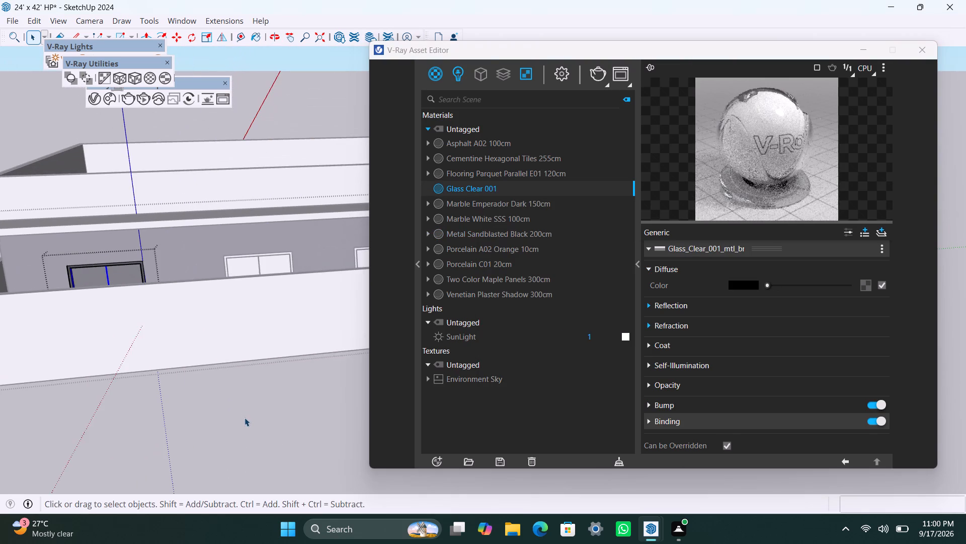
left_click(245, 418)
scroll(237, 269, "up", 3)
middle_click_drag(242, 284, 222, 387)
scroll(220, 385, "up", 4)
middle_click_drag(218, 397, 189, 353, "shift")
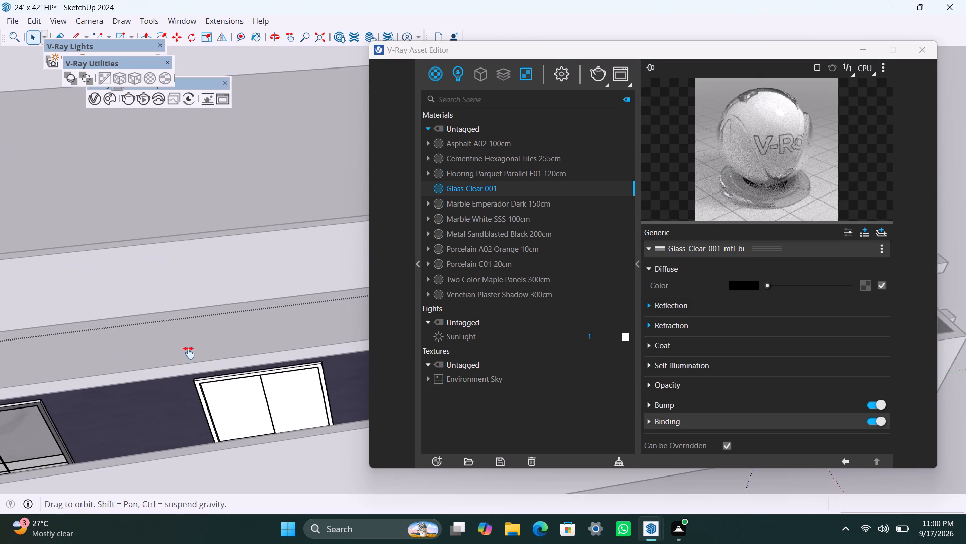
middle_click_drag(189, 353, 176, 282, "shift")
scroll(176, 283, "up", 3)
middle_click_drag(183, 333, 178, 407)
scroll(178, 403, "up", 1)
middle_click_drag(188, 411, 181, 320, "shift")
scroll(186, 363, "up", 3)
middle_click_drag(172, 351, 162, 279)
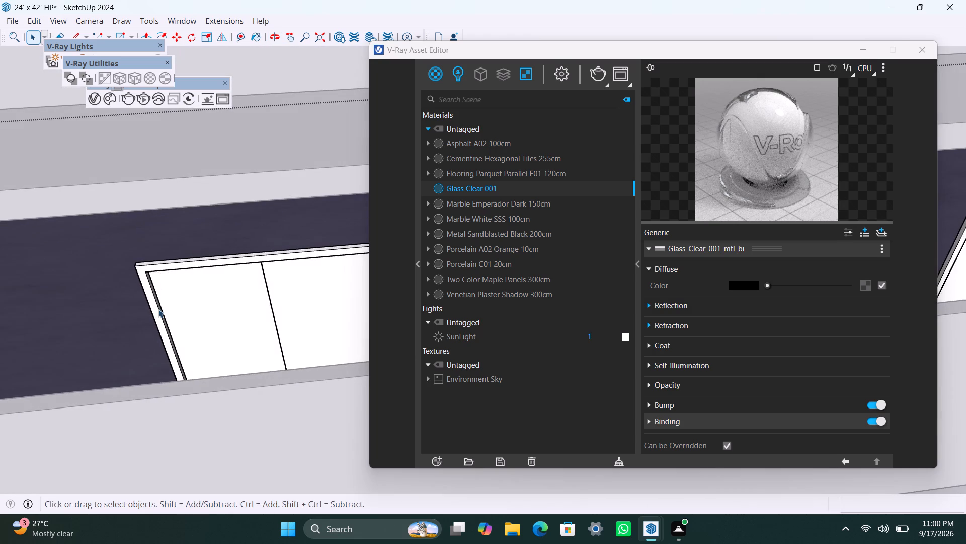
scroll(158, 309, "up", 2)
triple_click(157, 313)
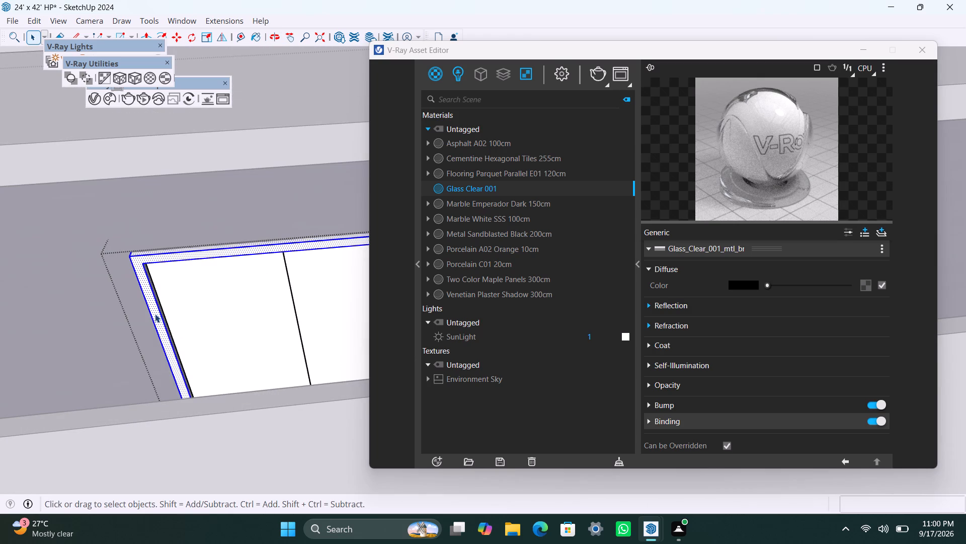
left_click(477, 232)
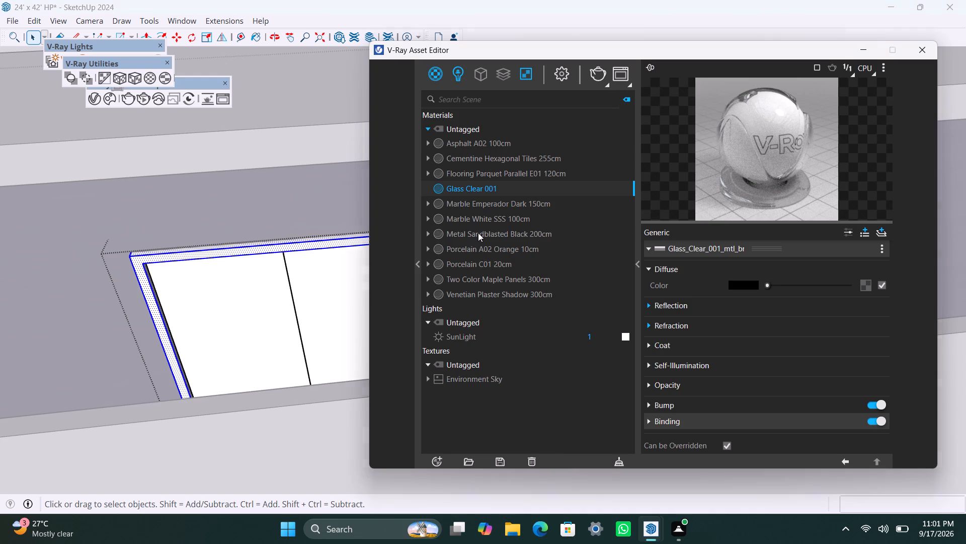
right_click(478, 233)
left_click(521, 261)
Apply the Glass Clear 001 material to both panes of the second window on the dark wall.
left_click(251, 314)
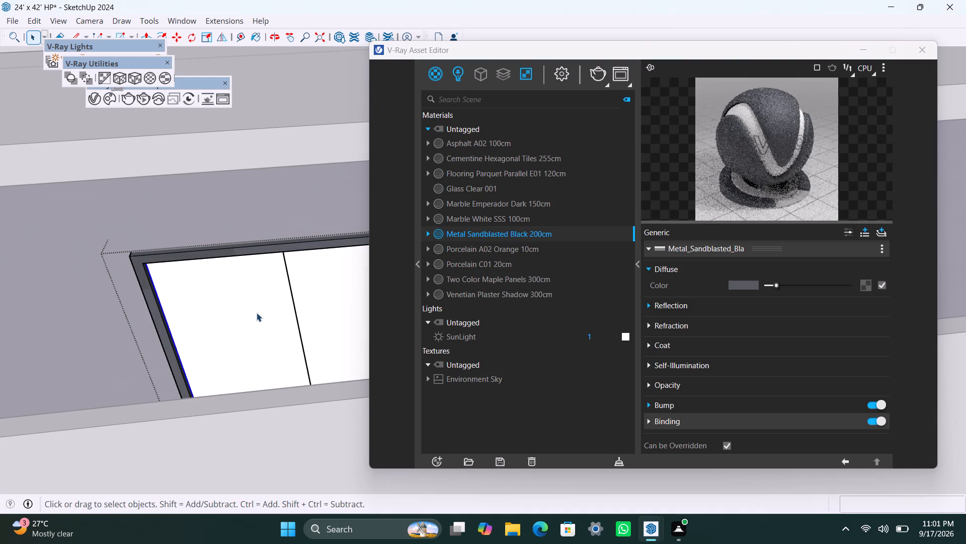
left_click(350, 302, "shift")
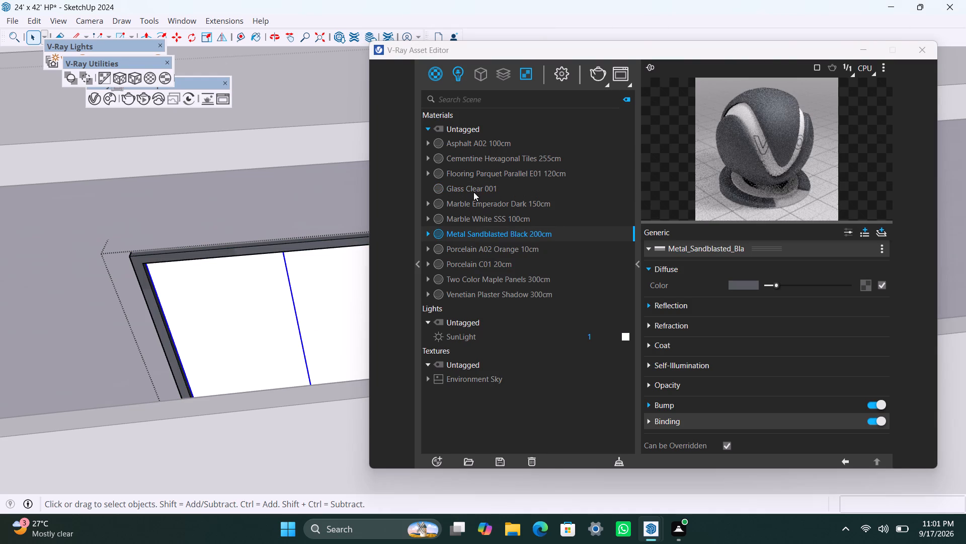
left_click(475, 188)
right_click(476, 189)
left_click(503, 214)
Apply the Metal Sandblasted Black 200cm material to the frame of the third two-pane window along the dark wall.
scroll(248, 310, "down", 9)
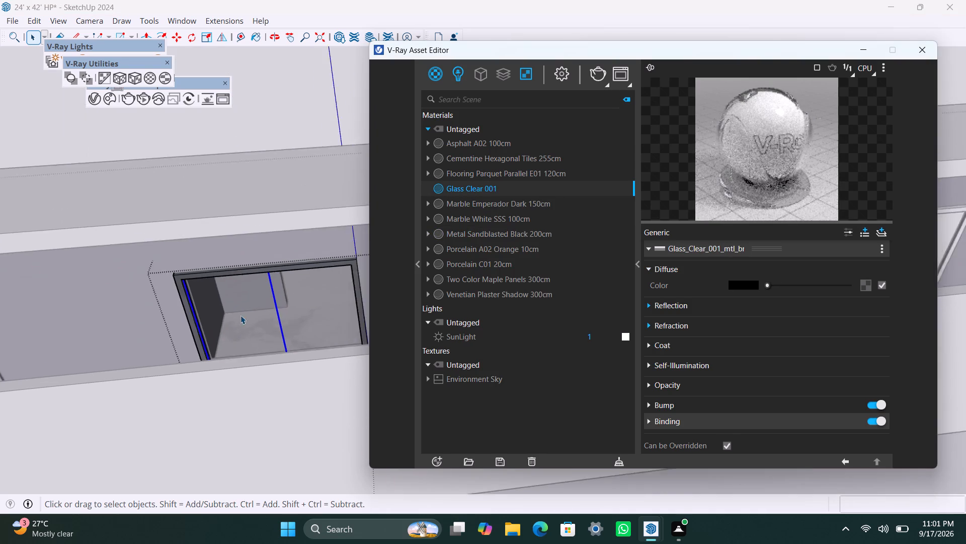
scroll(240, 315, "down", 7)
middle_click_drag(272, 364, 99, 401, "shift")
scroll(246, 455, "up", 2)
left_click(234, 419)
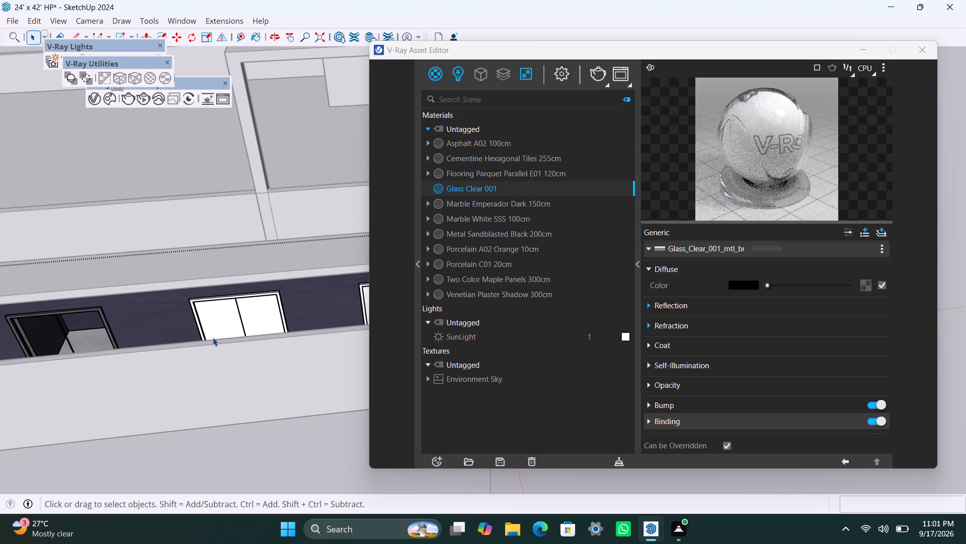
scroll(213, 322, "up", 11)
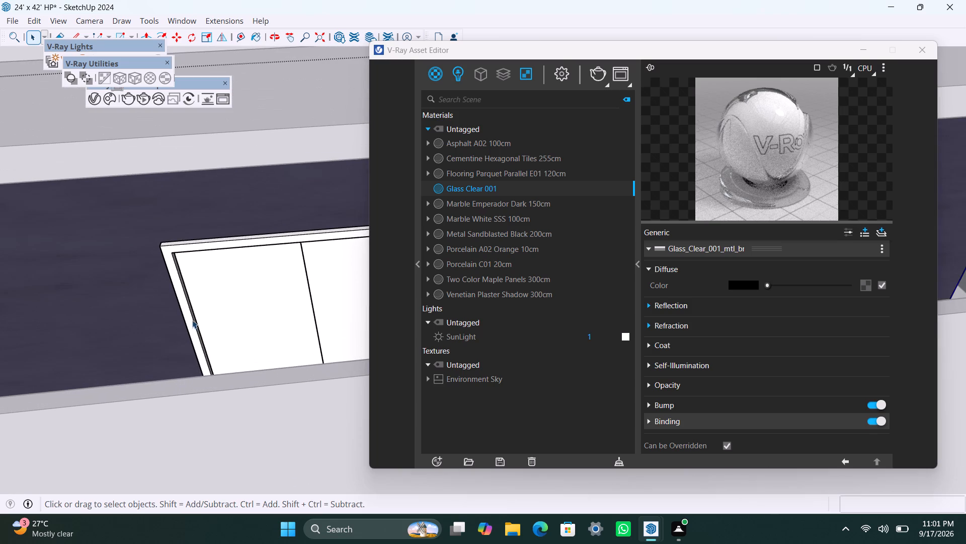
double_click(192, 315)
double_click(191, 314)
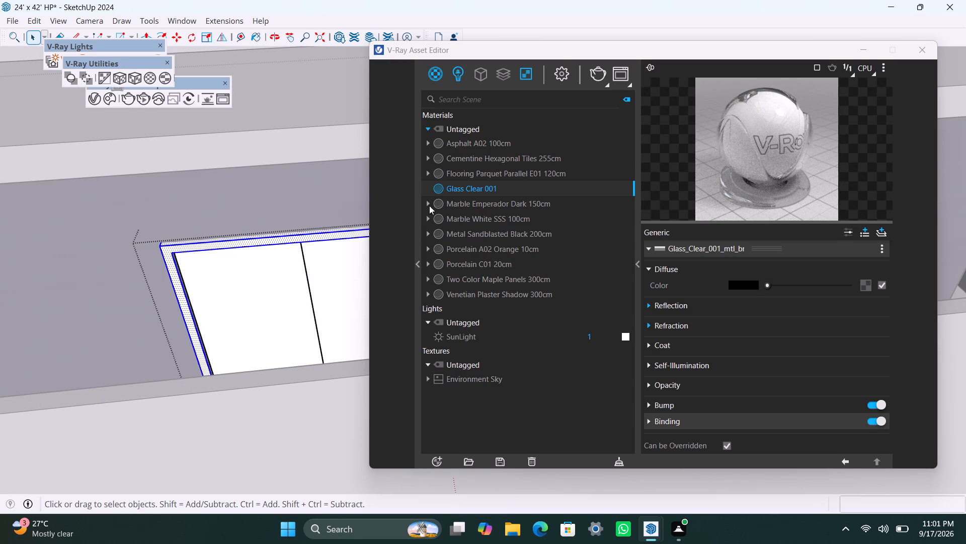
left_click(466, 236)
right_click(466, 236)
left_click(495, 262)
Apply the Glass Clear 001 material to both panes of the third window on the dark wall.
left_click(245, 299)
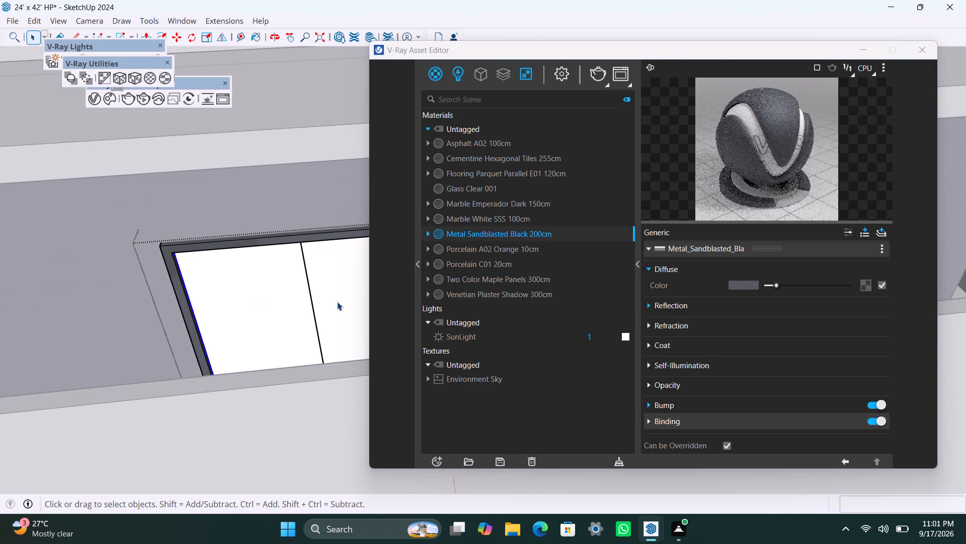
left_click(338, 300, "shift")
left_click(470, 186)
right_click(470, 186)
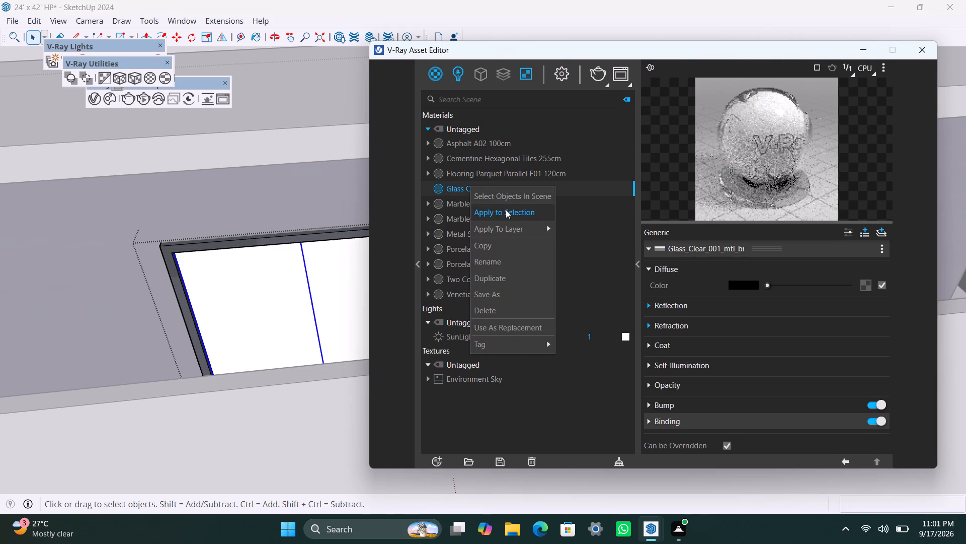
left_click(509, 210)
Apply the Metal Sandblasted Black 200cm material to the frame of the fourth two-pane window along the dark wall.
scroll(270, 339, "up", 1)
scroll(268, 343, "down", 19)
middle_click_drag(244, 364, 77, 397, "shift")
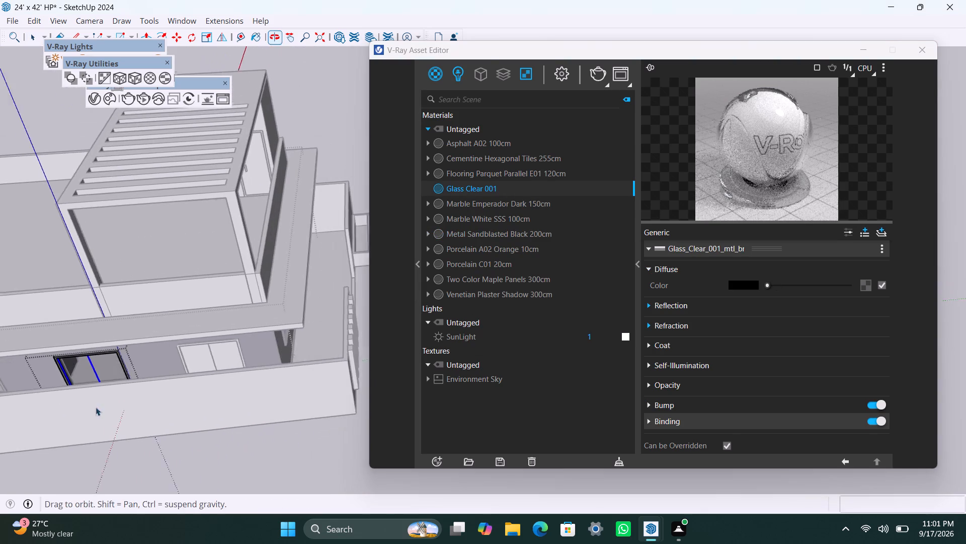
scroll(176, 432, "up", 3)
left_click(206, 449)
scroll(187, 349, "up", 10)
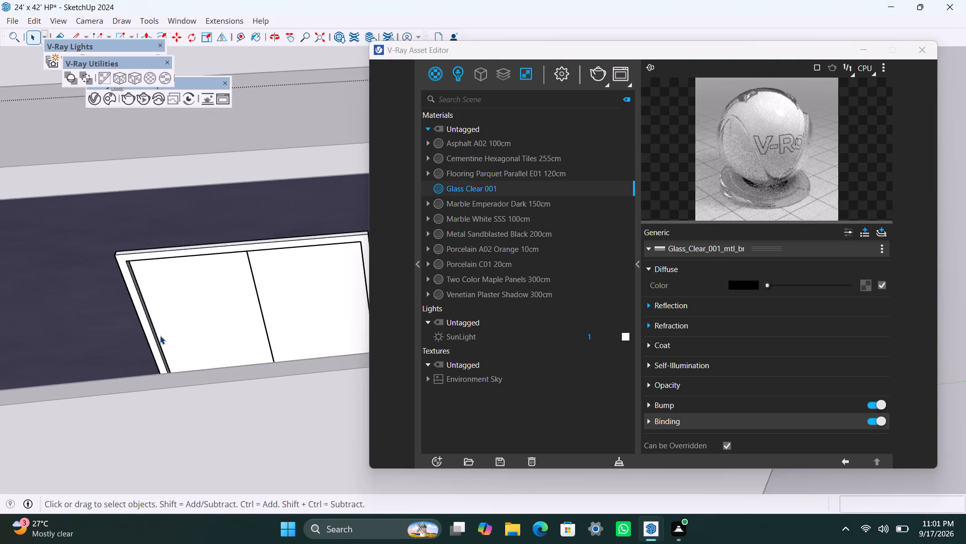
scroll(160, 335, "up", 3)
double_click(150, 344)
double_click(150, 344)
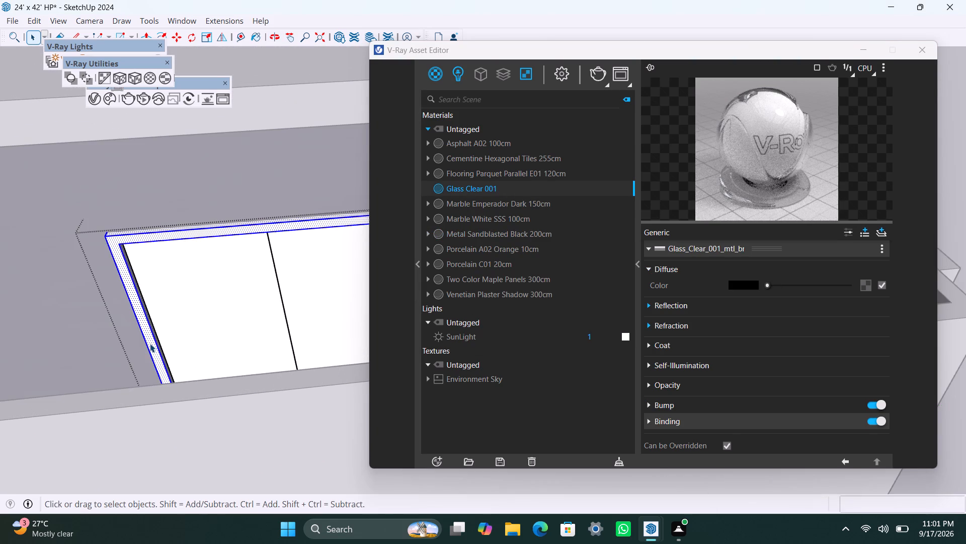
left_click(462, 234)
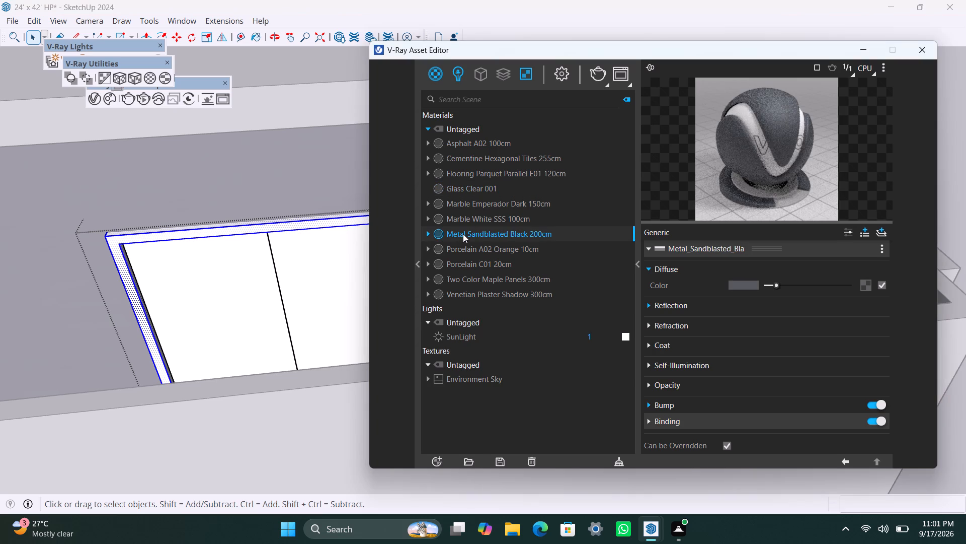
right_click_drag(463, 234, 463, 239)
left_click(474, 257)
Apply the Glass Clear 001 material to both panes of the fourth window on the dark wall and exit the group.
left_click(255, 286)
left_click(290, 276, "shift")
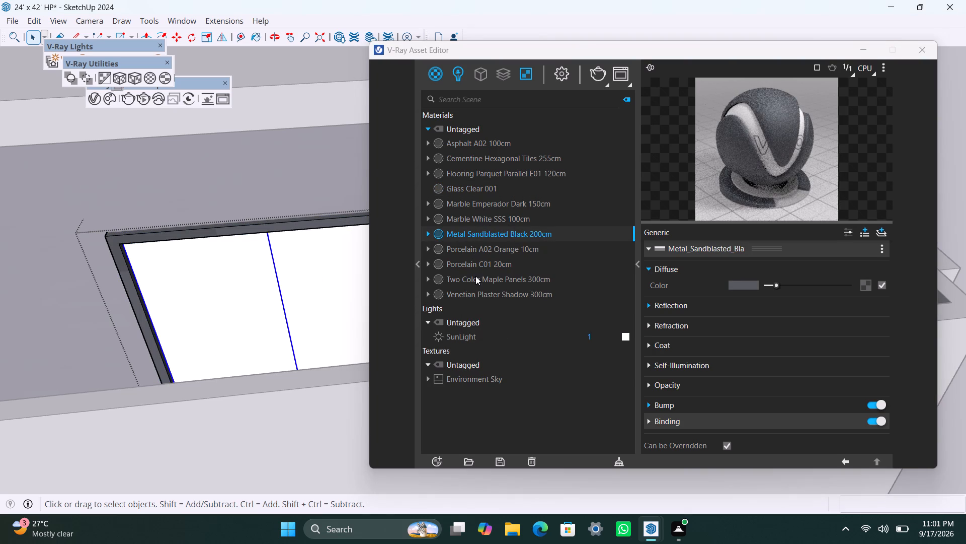
left_click(487, 187)
right_click(487, 187)
left_click(510, 209)
scroll(312, 347, "down", 20)
scroll(312, 347, "down", 4)
middle_click_drag(303, 372, 83, 375)
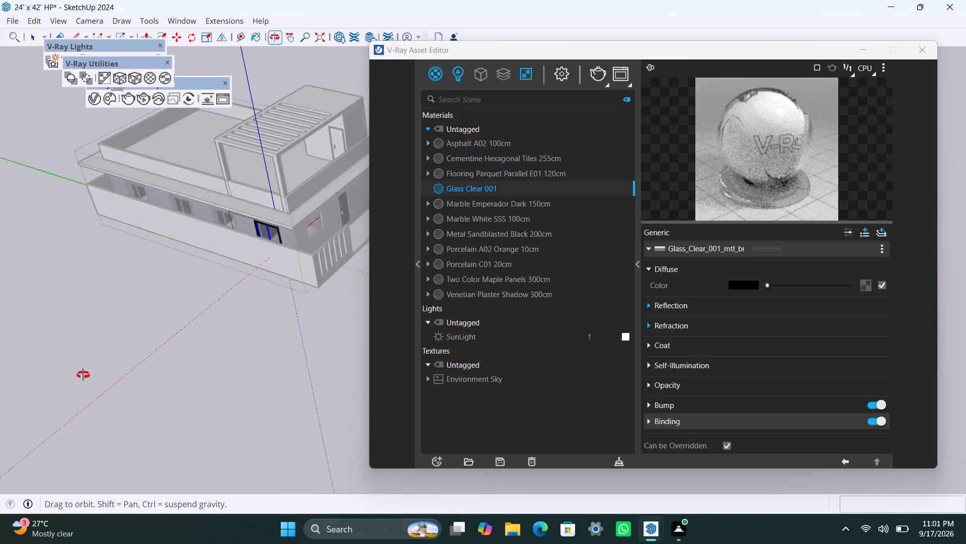
middle_click_drag(83, 375, 56, 362)
left_click(221, 368)
scroll(248, 317, "down", 4)
middle_click_drag(259, 320, 104, 402)
left_click(178, 407)
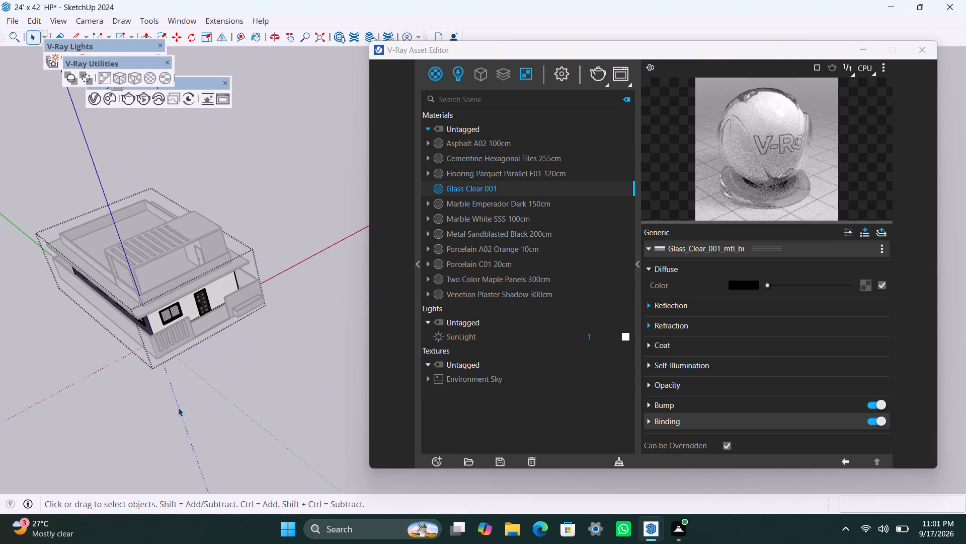
left_click(179, 404)
Apply the Metal Sandblasted Black 200cm material to the frame of the rooftop room's door.
scroll(217, 329, "up", 8)
middle_click_drag(174, 259, 350, 258)
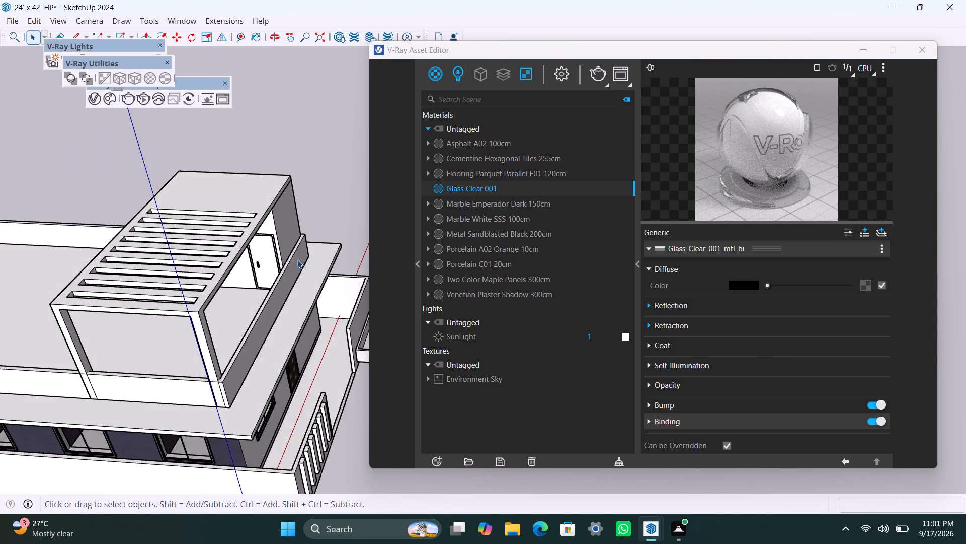
scroll(297, 260, "up", 17)
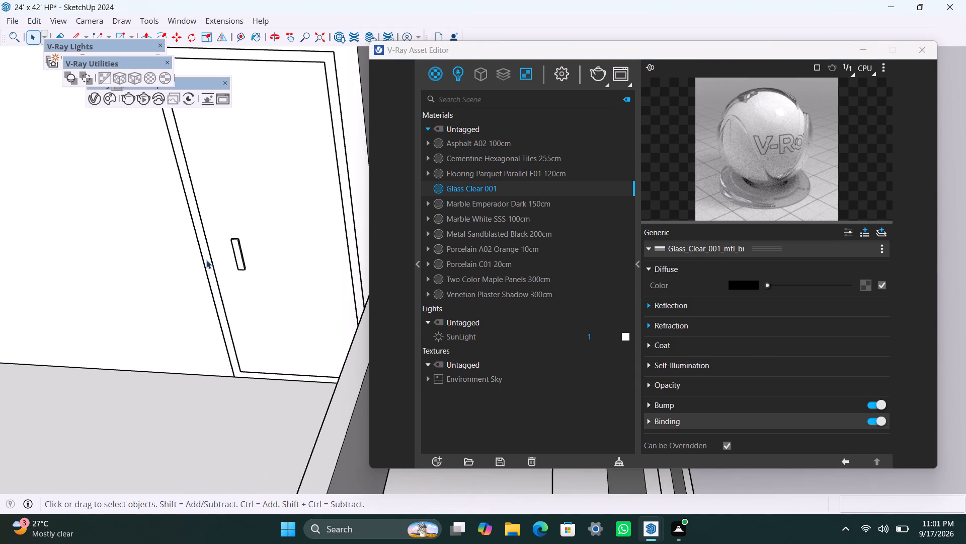
triple_click(206, 260)
triple_click(206, 260)
left_click(206, 260)
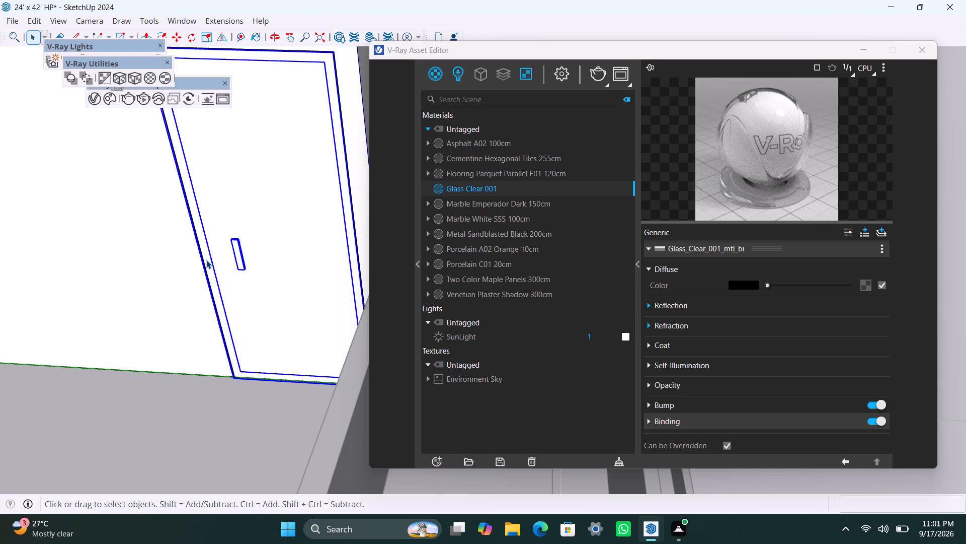
double_click(206, 260)
left_click(206, 260)
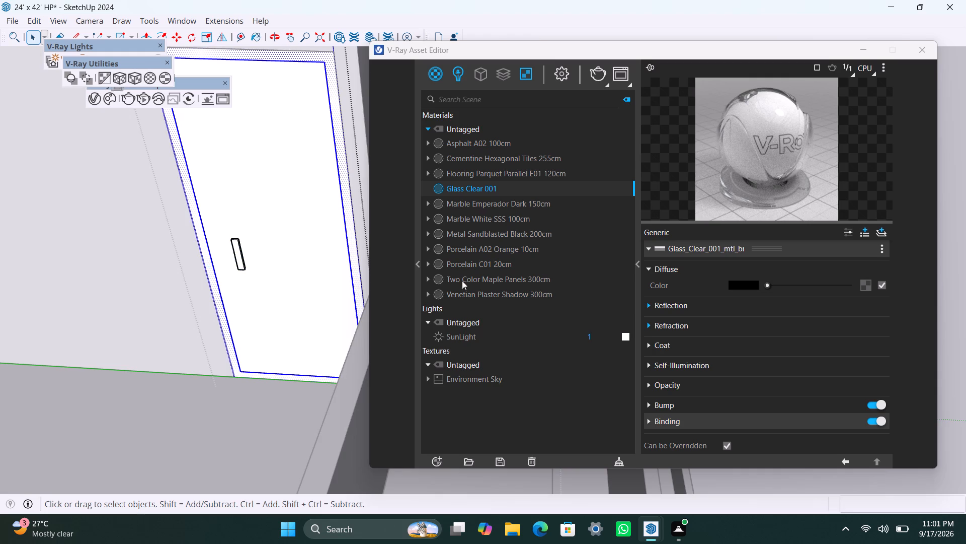
left_click(479, 237)
right_click(479, 237)
left_click(504, 259)
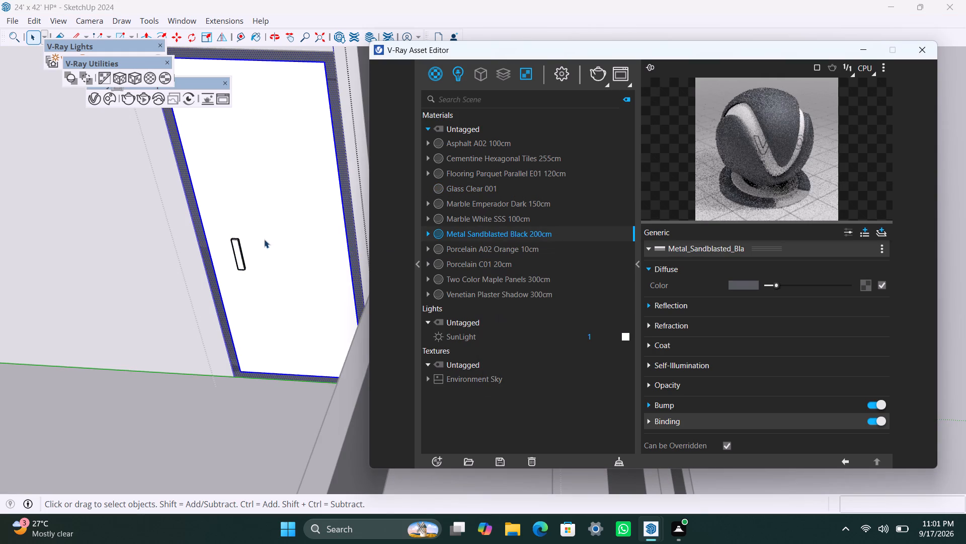
Apply the Metal Sandblasted Black 200cm material to the rooftop door's handle.
double_click(235, 246)
left_click(235, 246)
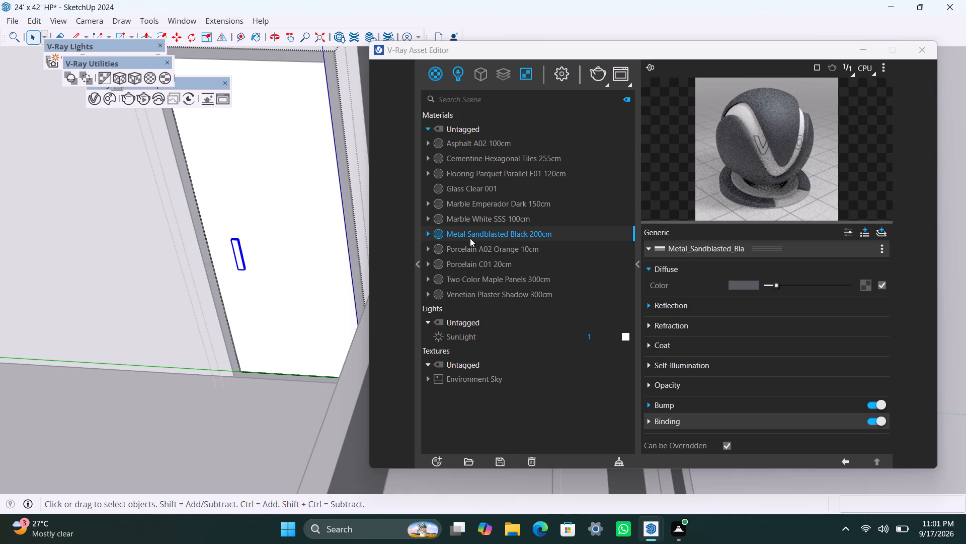
right_click(470, 235)
left_click(488, 258)
Apply the Two Color Maple Panels 300cm material to the rooftop door's panel and exit the nested groups.
double_click(292, 200)
double_click(292, 199)
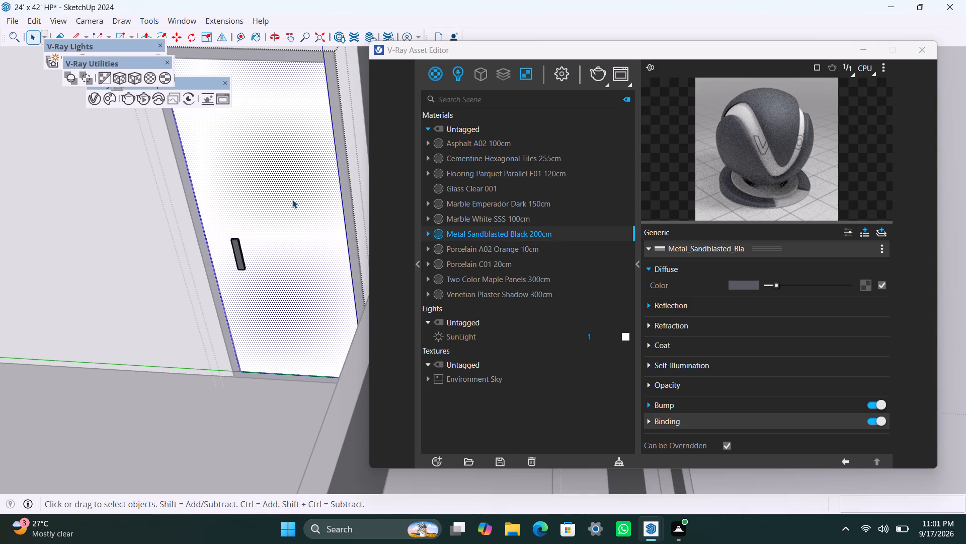
left_click(470, 279)
right_click(471, 279)
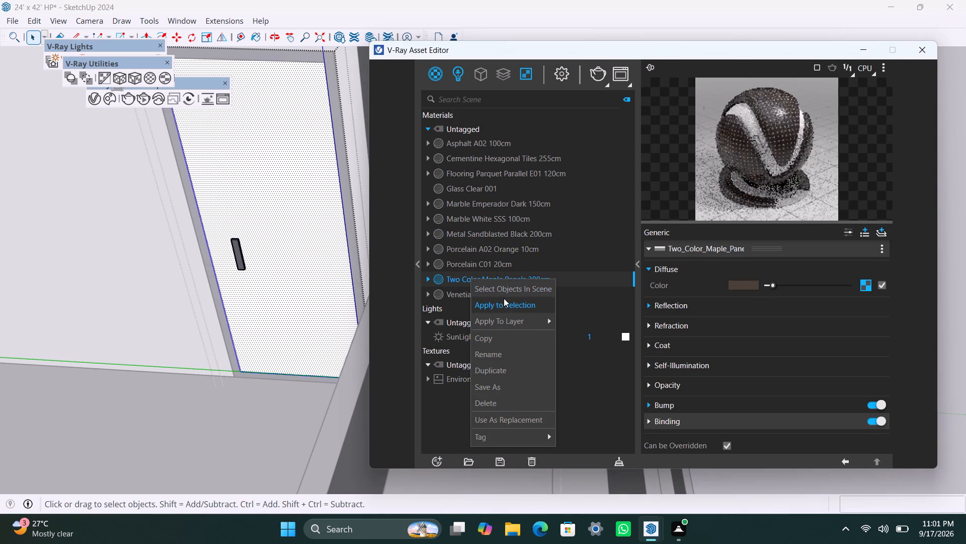
left_click(505, 299)
left_click(238, 406)
scroll(225, 351, "down", 16)
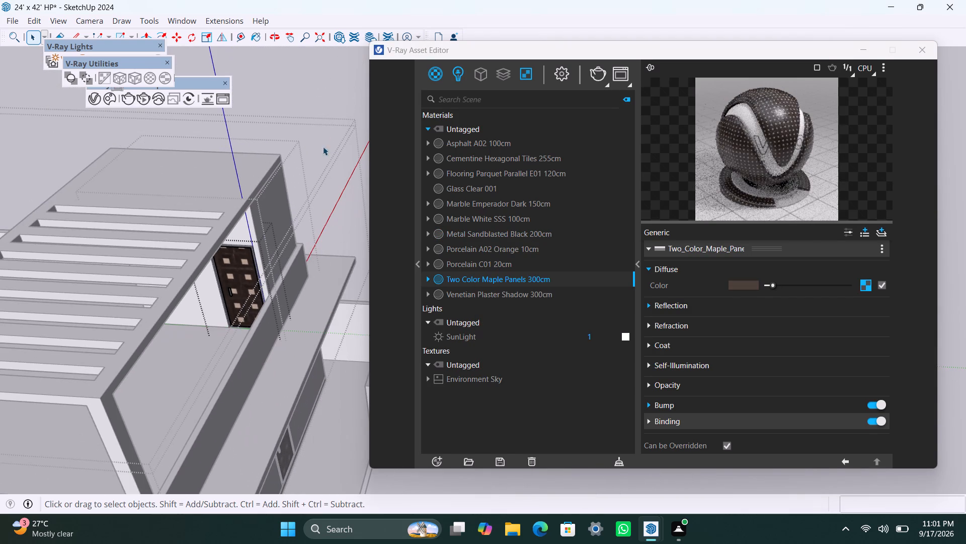
triple_click(313, 82)
double_click(313, 82)
triple_click(268, 99)
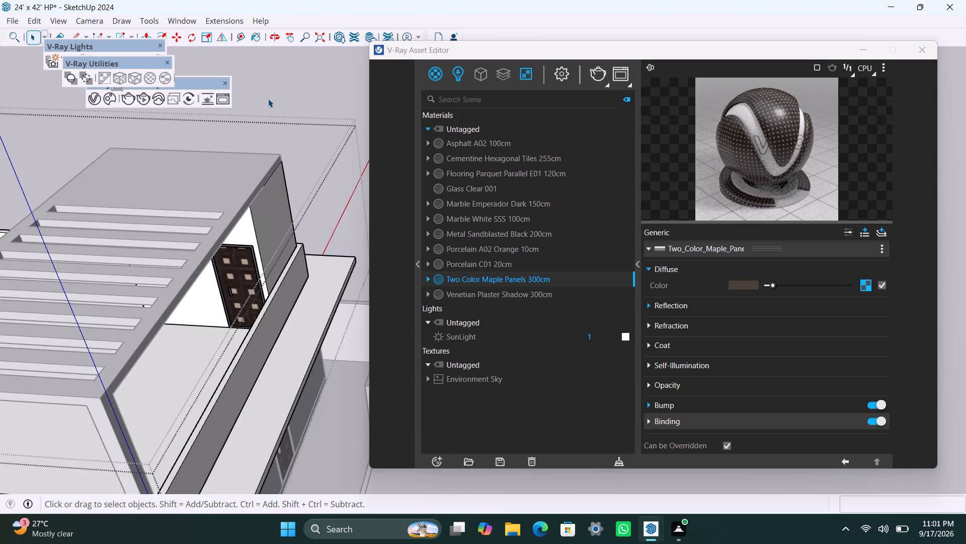
Save the model and leave the upper-floor group.
scroll(236, 276, "down", 11)
key("ctrl+s")
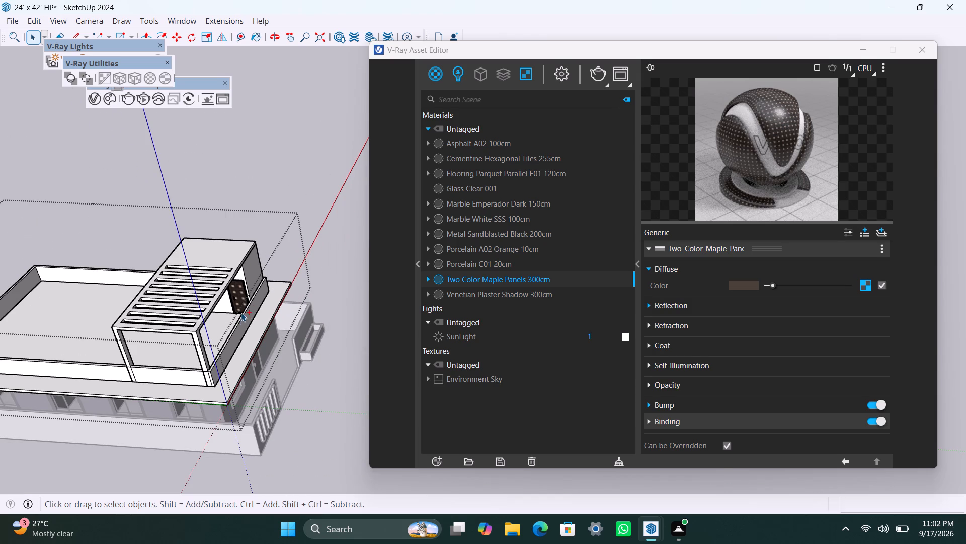
key("space")
left_click(310, 194)
Apply the Marble Emperador Dark 150cm material to the overhanging roof slab with a fitted cubic texture projection, and exit the groups.
scroll(312, 353, "up", 3)
middle_click_drag(282, 431, 0, 402)
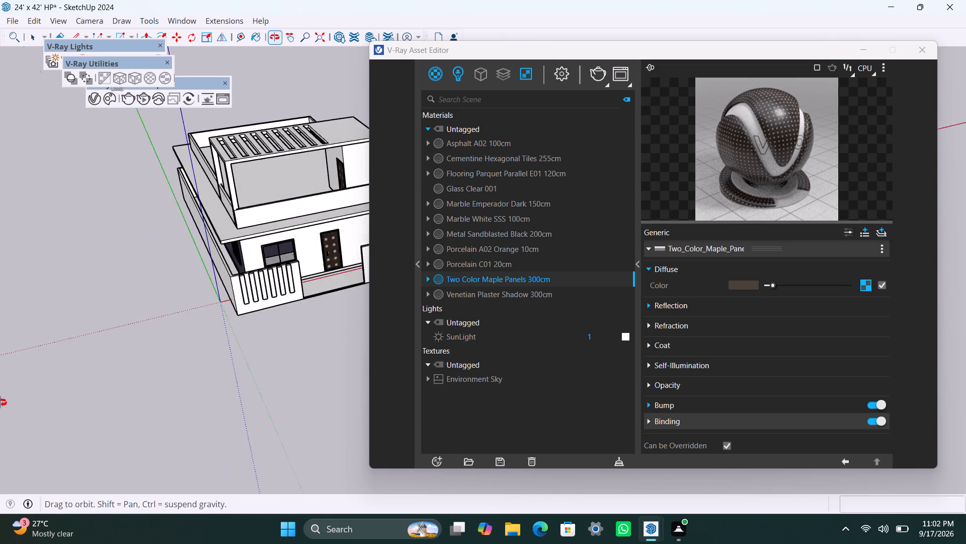
middle_click_drag(0, 402, 1, 397)
scroll(275, 329, "up", 3)
middle_click_drag(298, 332, 166, 312)
scroll(270, 290, "down", 2)
middle_click_drag(226, 294, 207, 294)
middle_click_drag(186, 289, 82, 473, "shift")
scroll(159, 394, "up", 2)
middle_click_drag(177, 409, 208, 450)
scroll(208, 450, "up", 4)
scroll(204, 323, "up", 2)
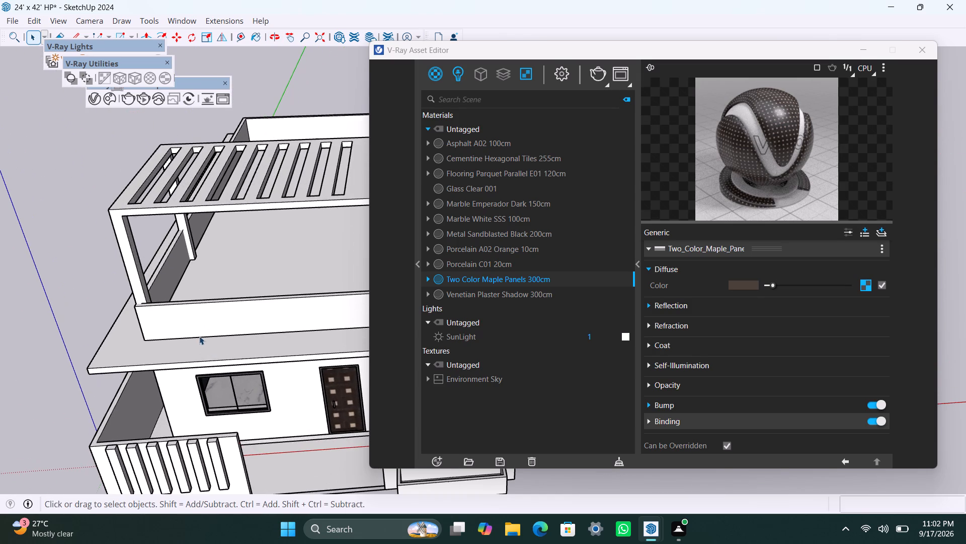
left_click(194, 349)
triple_click(194, 349)
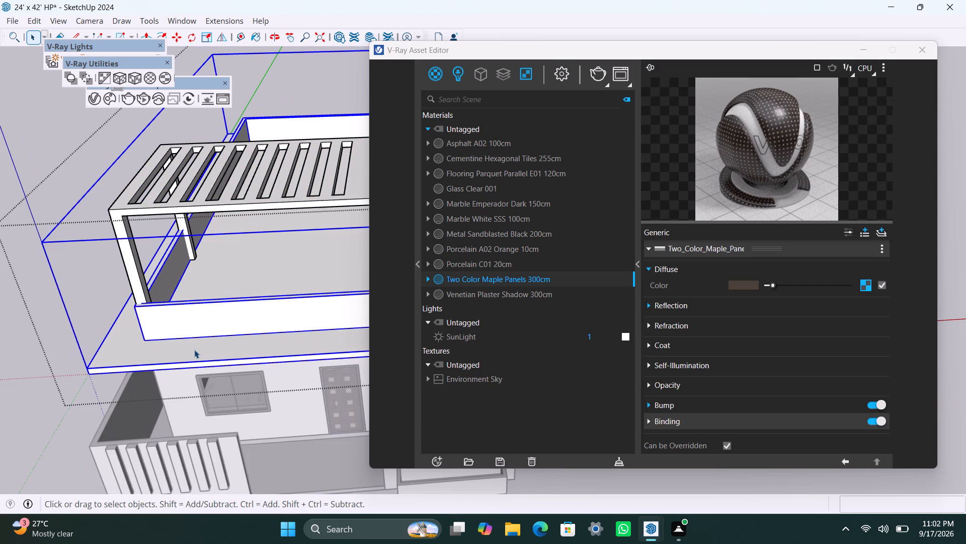
triple_click(194, 350)
left_click(194, 351)
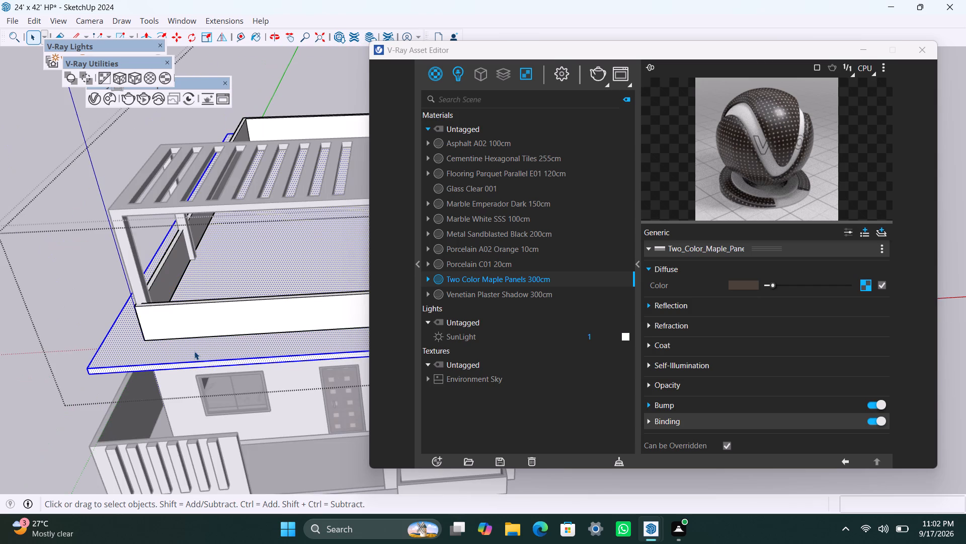
left_click(466, 206)
right_click(466, 206)
left_click(499, 236)
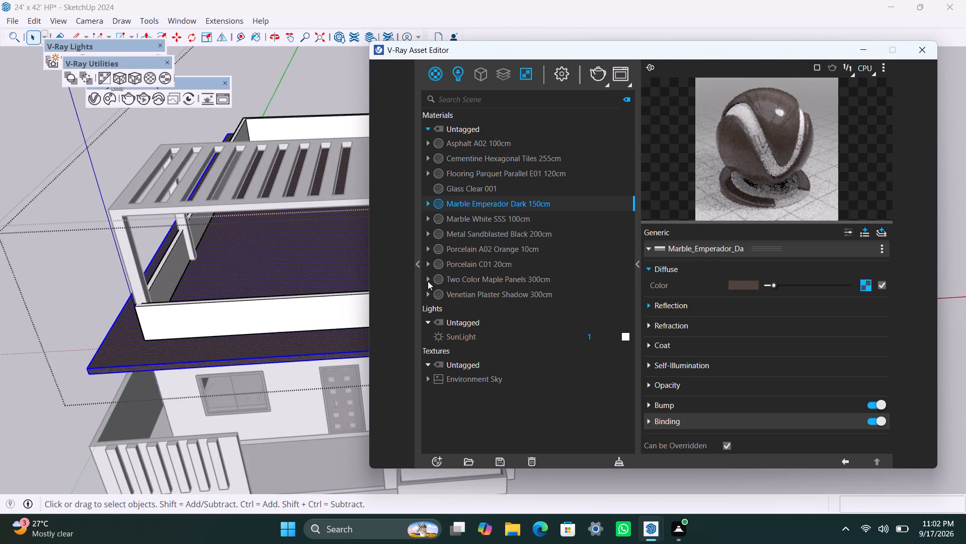
left_click(141, 78)
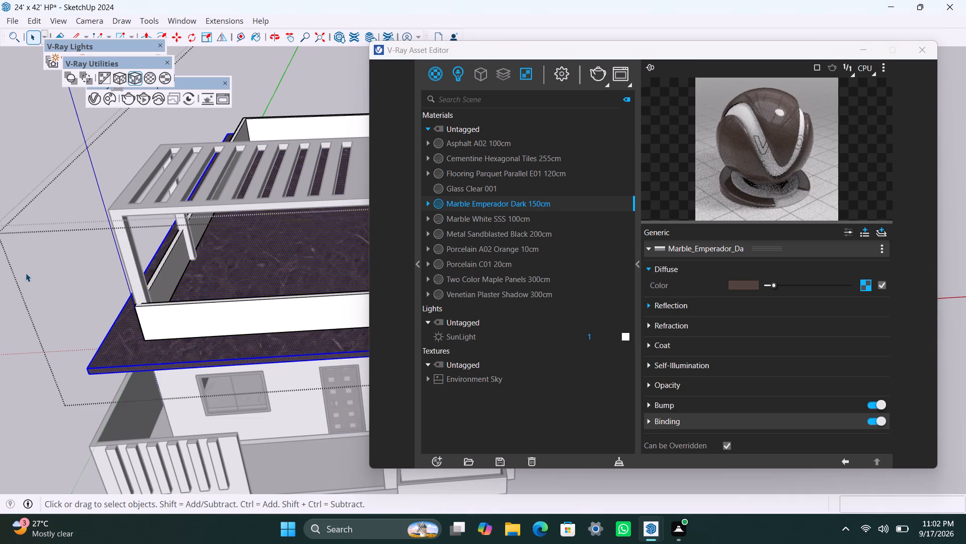
left_click(26, 273)
scroll(99, 416, "down", 3)
middle_click_drag(188, 405, 194, 351)
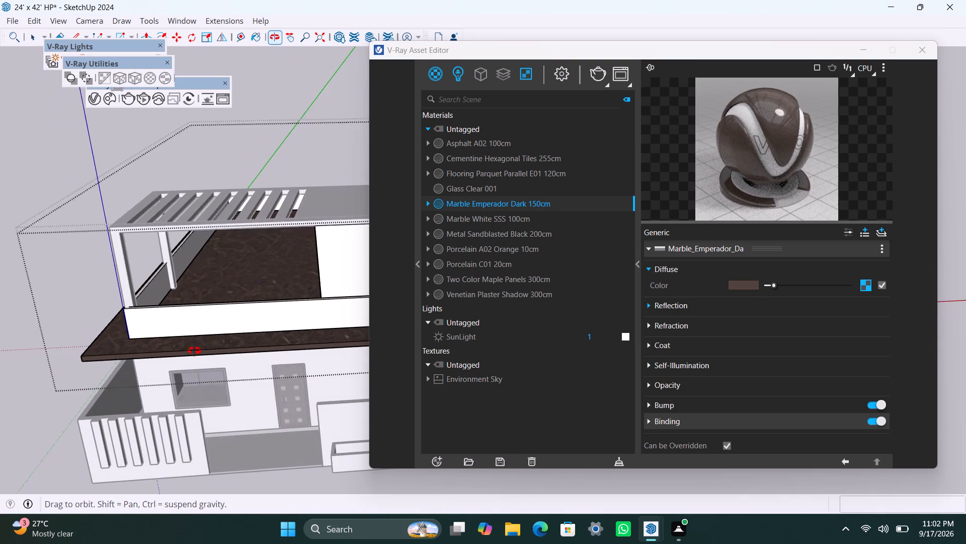
middle_click_drag(194, 351, 194, 332)
scroll(187, 362, "up", 6)
scroll(120, 341, "up", 1)
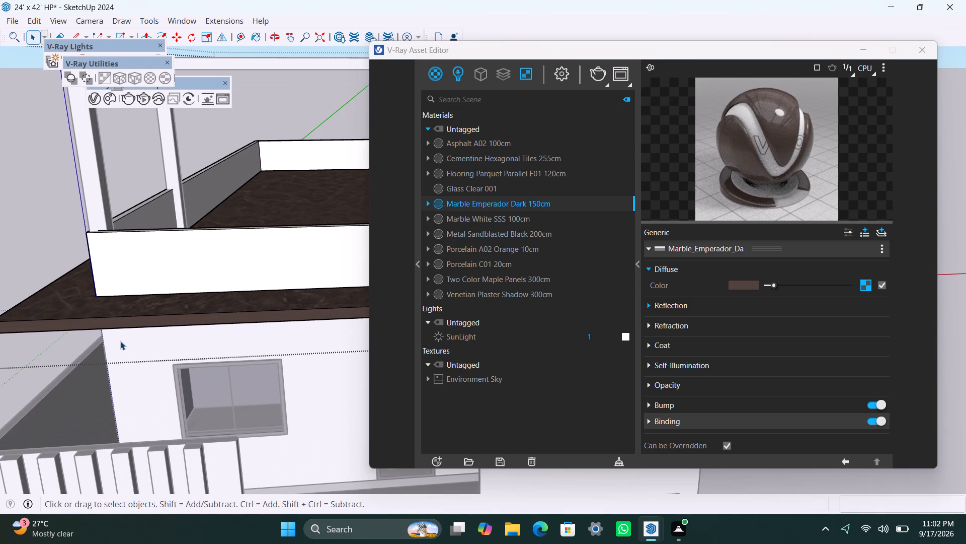
left_click(122, 341)
left_click(48, 176)
triple_click(47, 176)
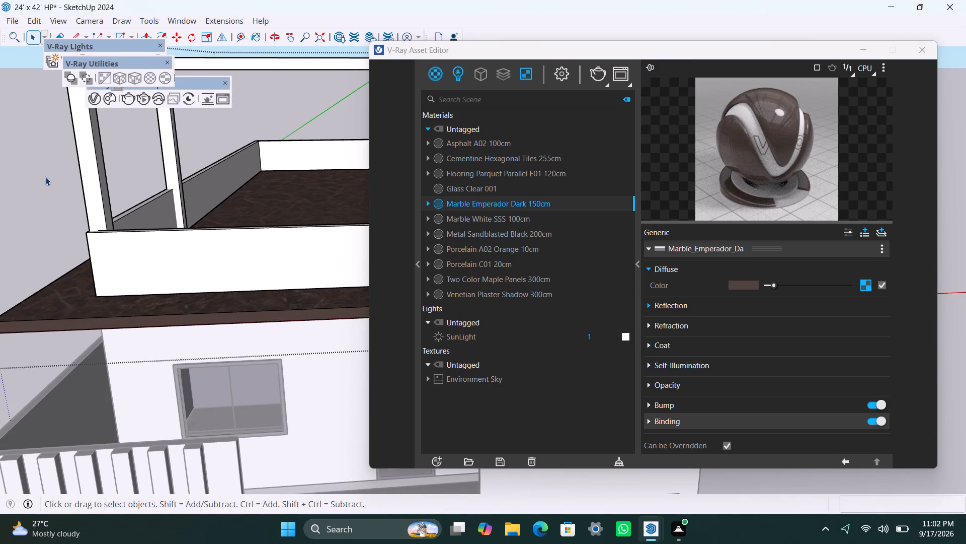
double_click(45, 177)
Apply the Porcelain C01 20cm material to the ground-floor front wall with a fitted cubic texture projection.
scroll(236, 389, "down", 3)
middle_click_drag(226, 373, 216, 339, "shift")
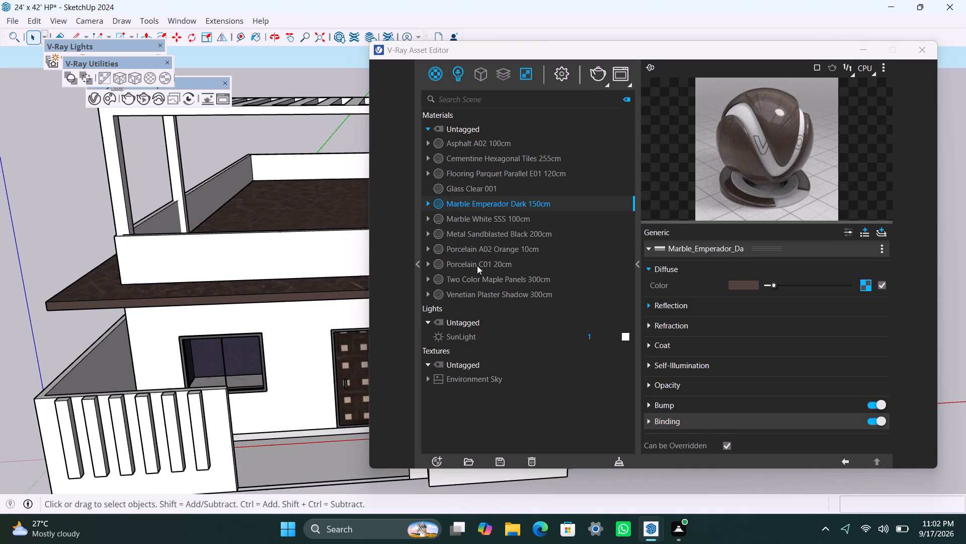
left_click(479, 269)
scroll(204, 334, "up", 2)
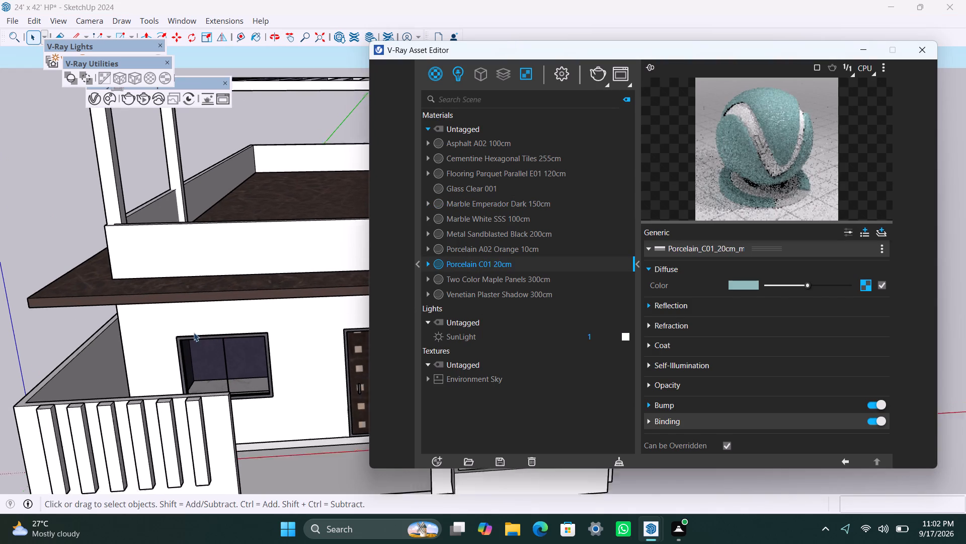
left_click(190, 324)
triple_click(190, 324)
left_click(189, 322)
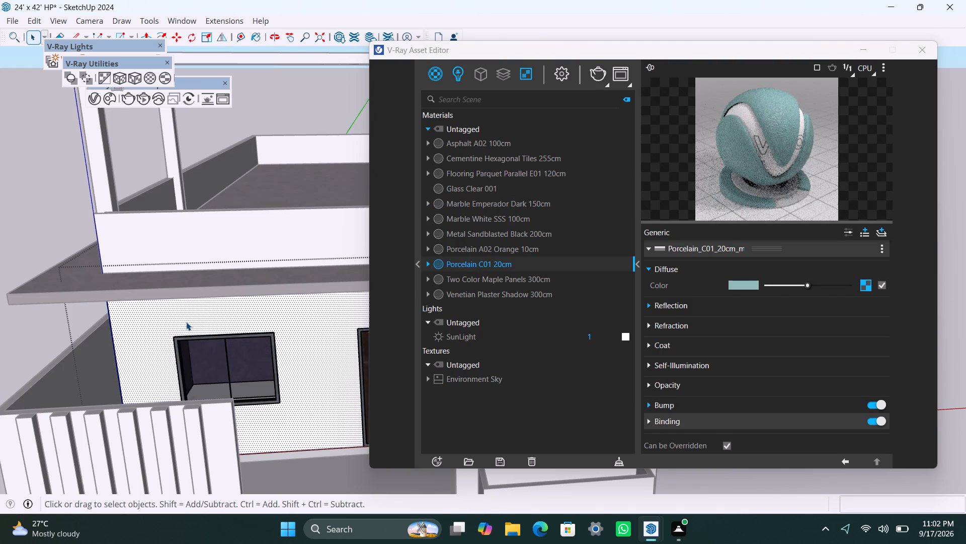
right_click(495, 261)
left_click_drag(523, 282, 518, 287)
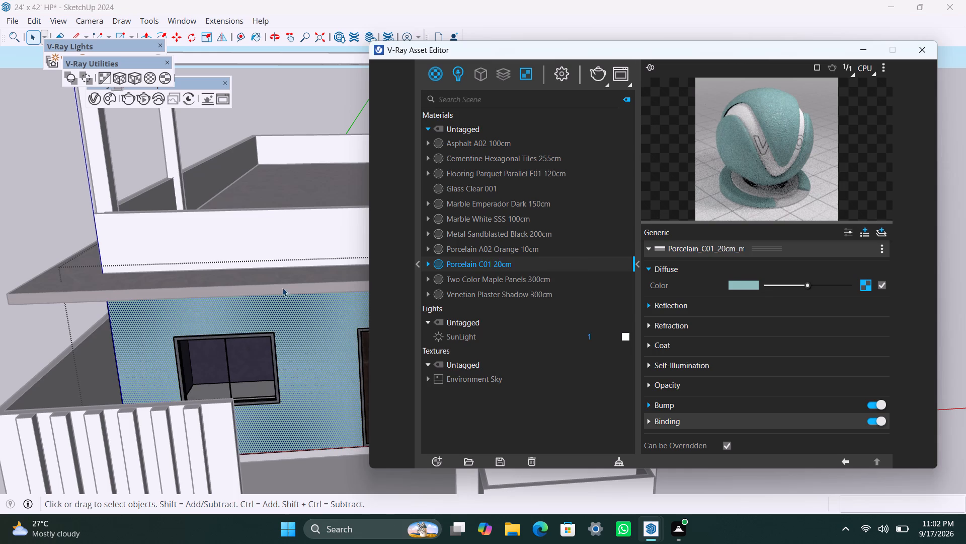
left_click(137, 70)
left_click(136, 72)
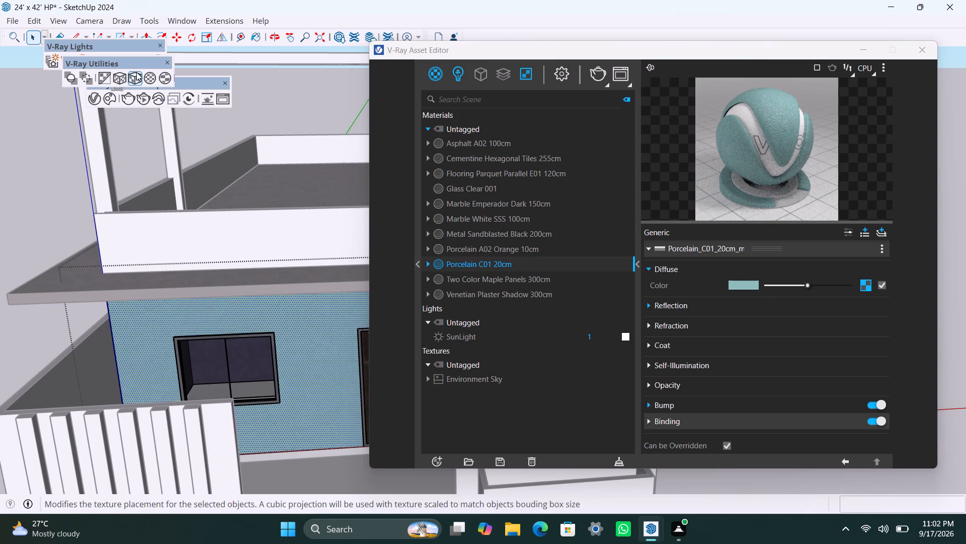
Apply the Porcelain C01 20cm material to the unpainted ground-floor side wall adjoining the front wall.
scroll(271, 443, "down", 8)
middle_click_drag(281, 429, 101, 428, "shift")
scroll(237, 411, "up", 3)
middle_click_drag(266, 385, 128, 366)
scroll(265, 336, "up", 4)
left_click(301, 303)
right_click(497, 262)
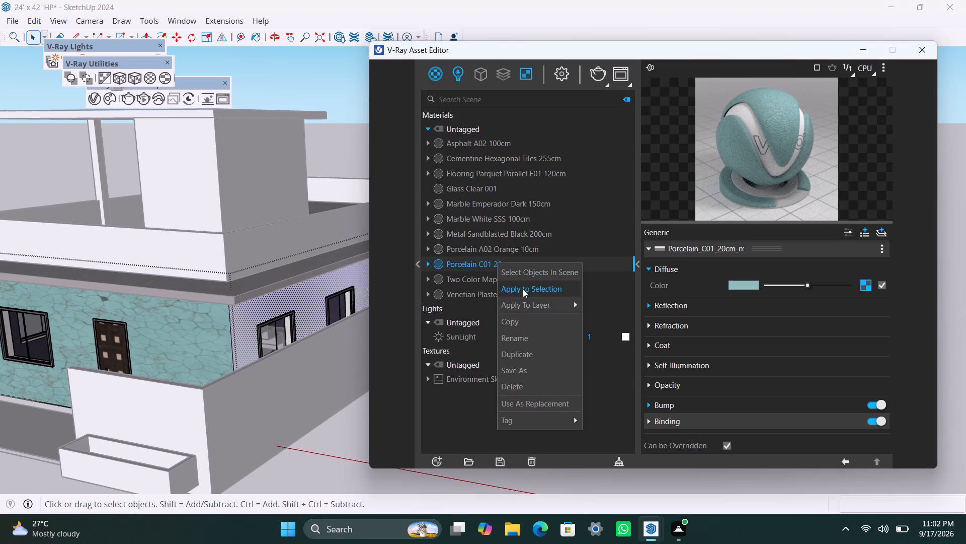
left_click(524, 289)
Apply the Porcelain C01 20cm material to the ground-floor side wall on the opposite side of the house.
scroll(218, 382, "down", 4)
scroll(150, 347, "down", 4)
middle_click_drag(62, 362, 263, 389)
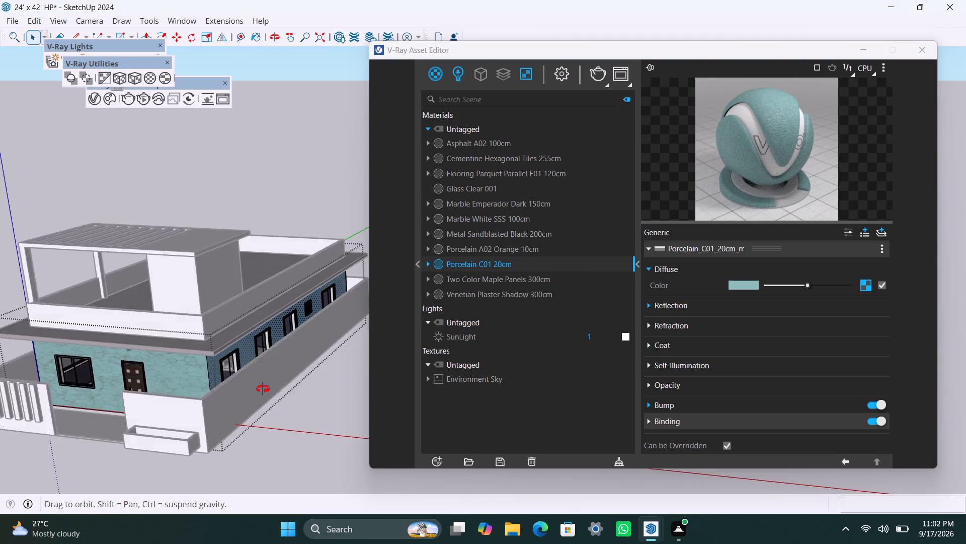
middle_click_drag(263, 389, 386, 391)
middle_click_drag(181, 444, 248, 284)
scroll(239, 415, "up", 5)
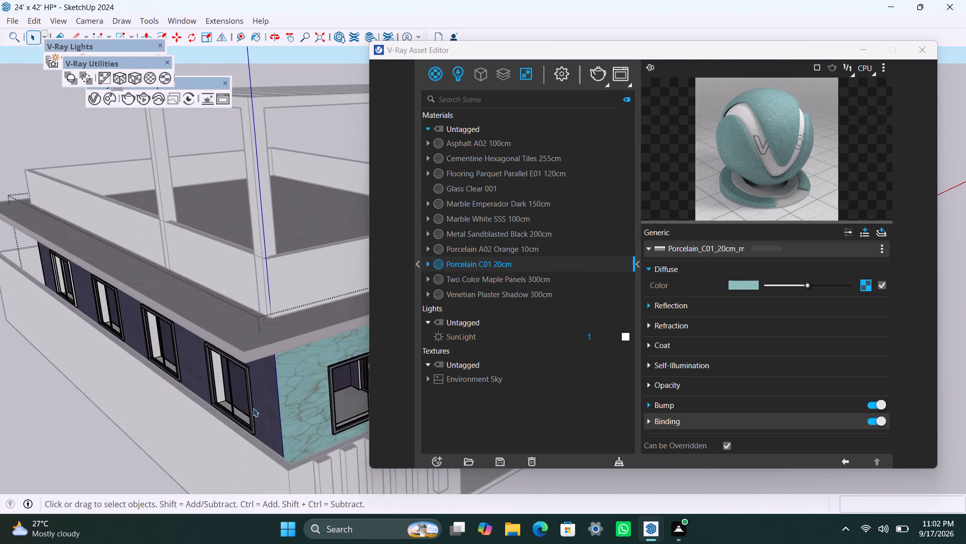
left_click(265, 384)
right_click(485, 260)
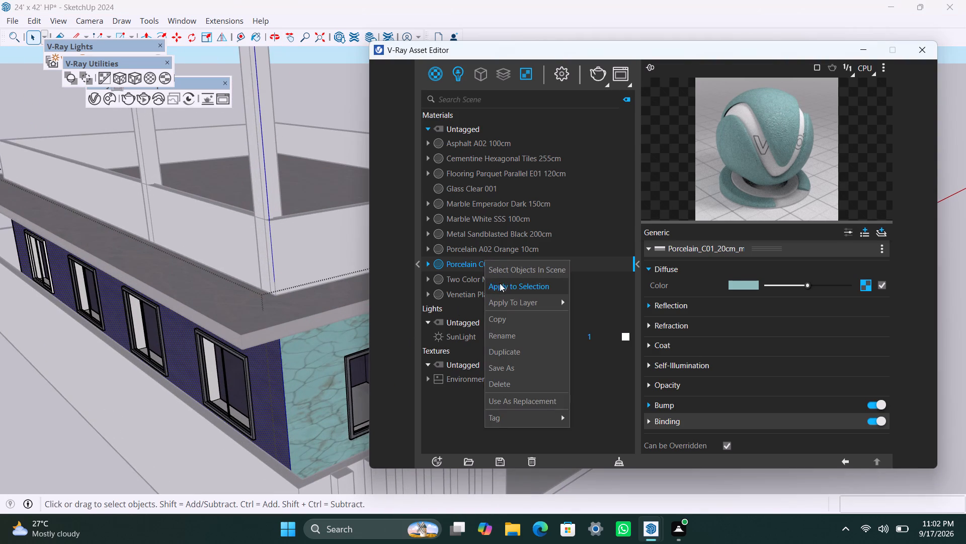
left_click(501, 283)
Apply the Porcelain C01 20cm material to the blank ground-floor rear wall and exit the group.
scroll(275, 346, "down", 16)
middle_click_drag(65, 317, 389, 324)
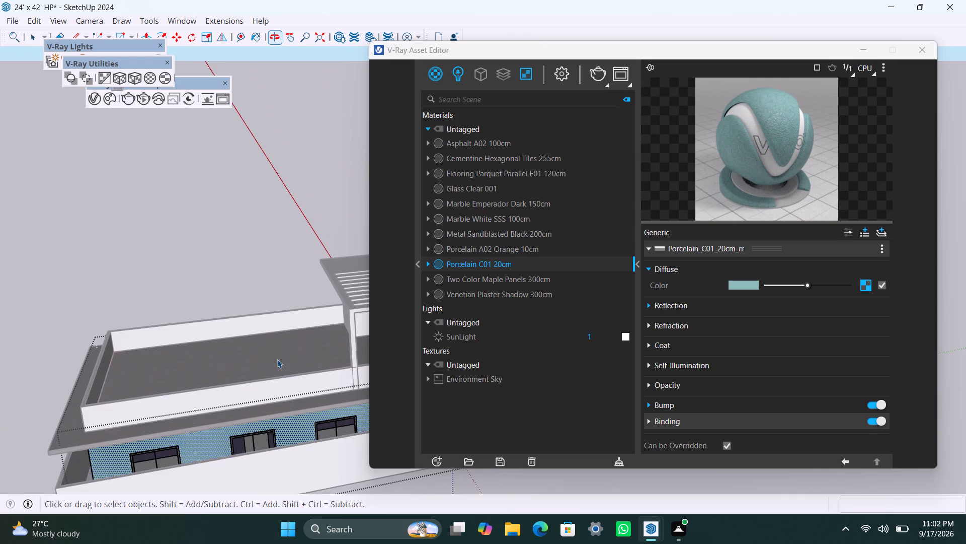
scroll(276, 359, "down", 4)
middle_click_drag(142, 355, 235, 226)
scroll(221, 304, "up", 4)
middle_click_drag(290, 279, 418, 279)
scroll(331, 302, "up", 3)
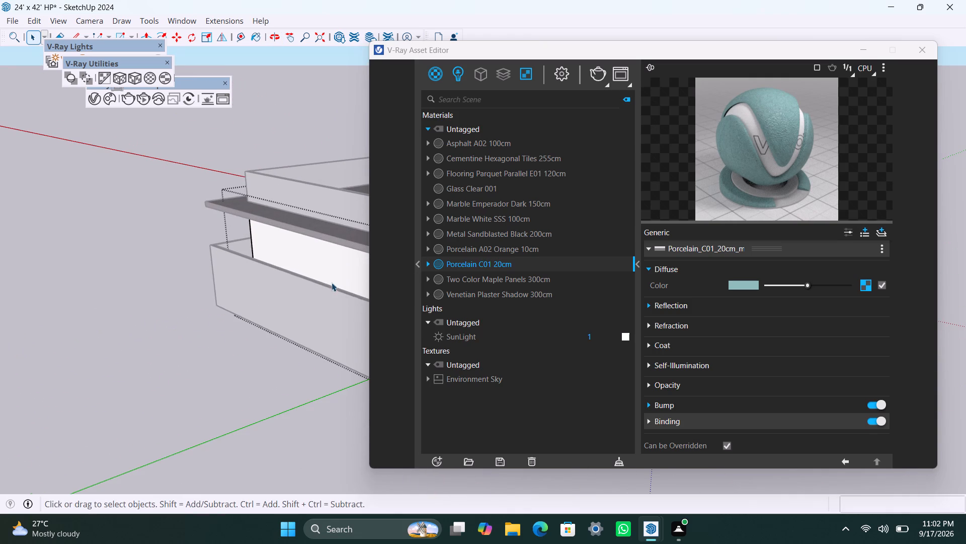
left_click(339, 269)
right_click(456, 265)
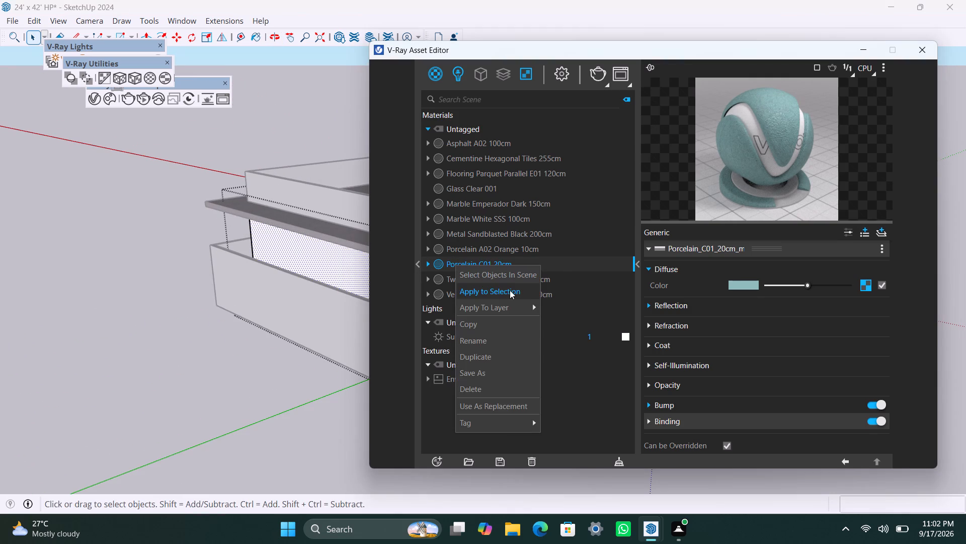
left_click(510, 289)
scroll(290, 343, "down", 18)
middle_click_drag(294, 383, 40, 388)
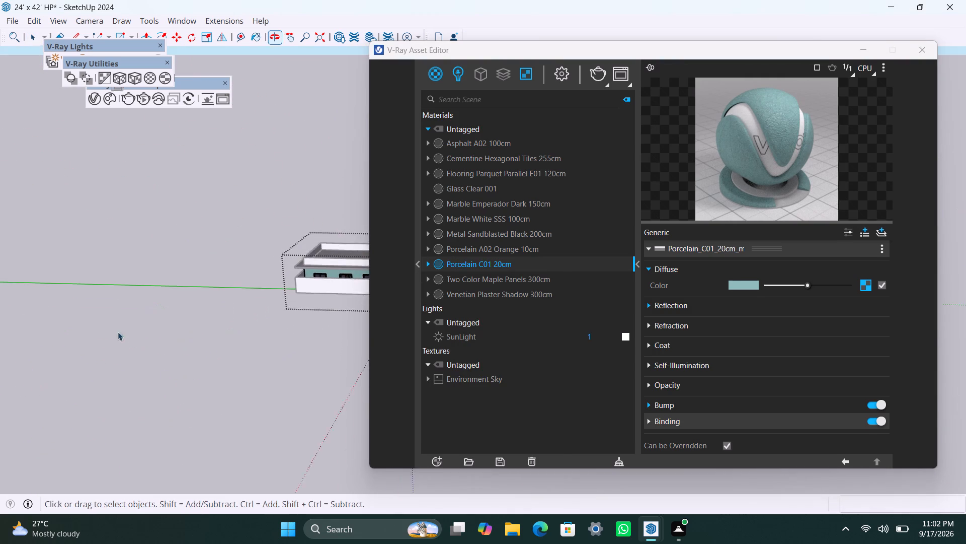
scroll(160, 366, "down", 12)
middle_click_drag(325, 387, 145, 388)
scroll(247, 349, "down", 5)
middle_click_drag(334, 339, 192, 396, "shift")
scroll(254, 381, "up", 3)
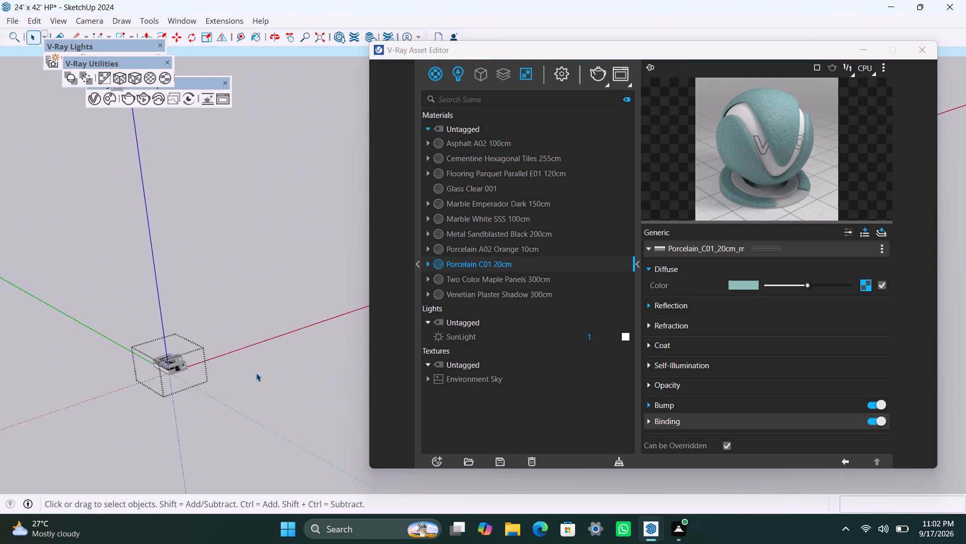
scroll(256, 373, "up", 7)
middle_click_drag(167, 385, 30, 377)
left_click(245, 358)
Apply the Porcelain A02 Orange 10cm material to the slotted front boundary wall with a fitted cubic texture projection.
scroll(224, 314, "up", 11)
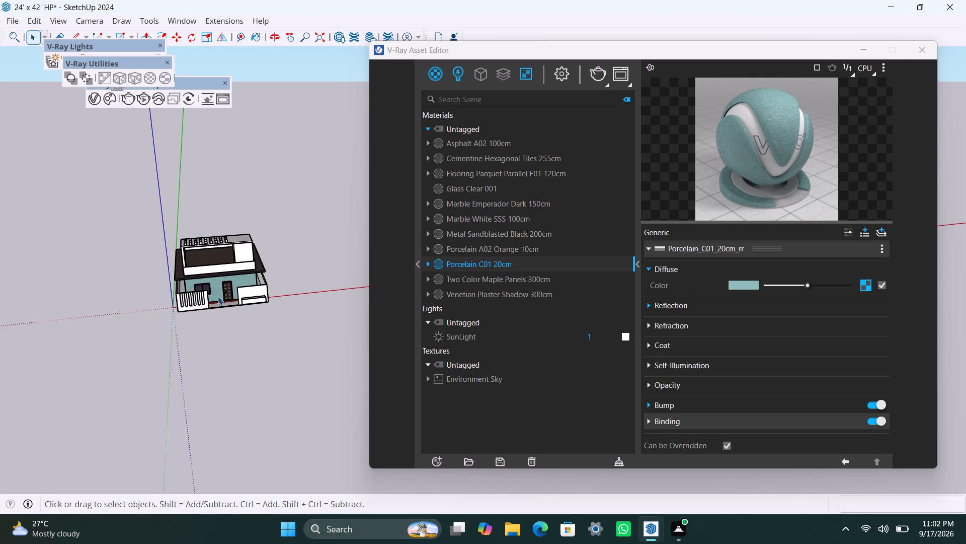
scroll(218, 296, "up", 4)
middle_click_drag(300, 349, 291, 393)
scroll(123, 331, "up", 6)
middle_click_drag(163, 338, 86, 315)
scroll(86, 316, "up", 2)
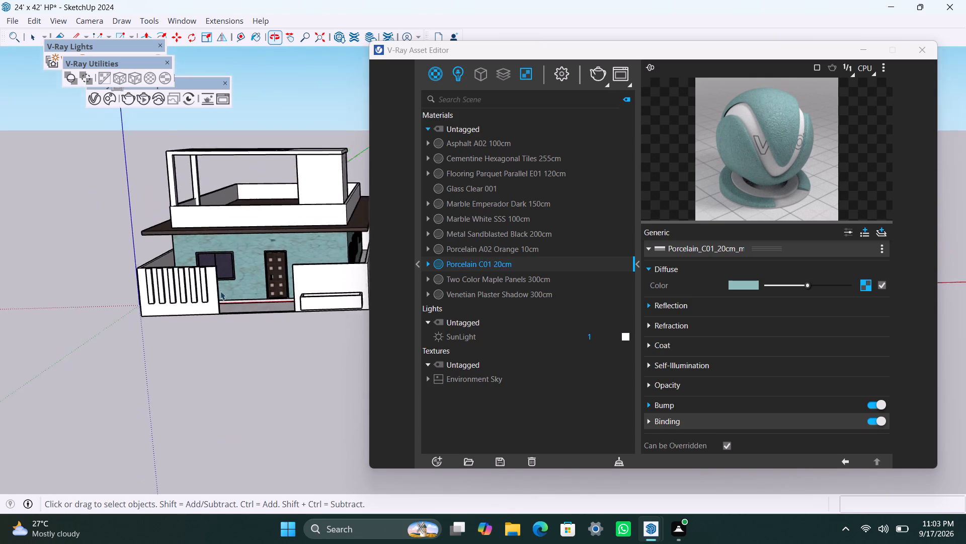
scroll(220, 291, "up", 2)
double_click(206, 319)
left_click(210, 323)
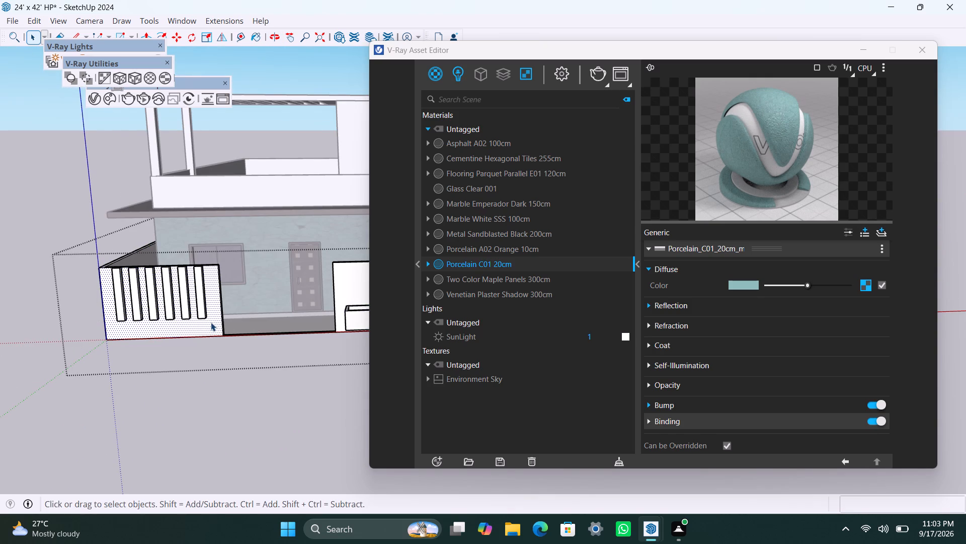
left_click(486, 294)
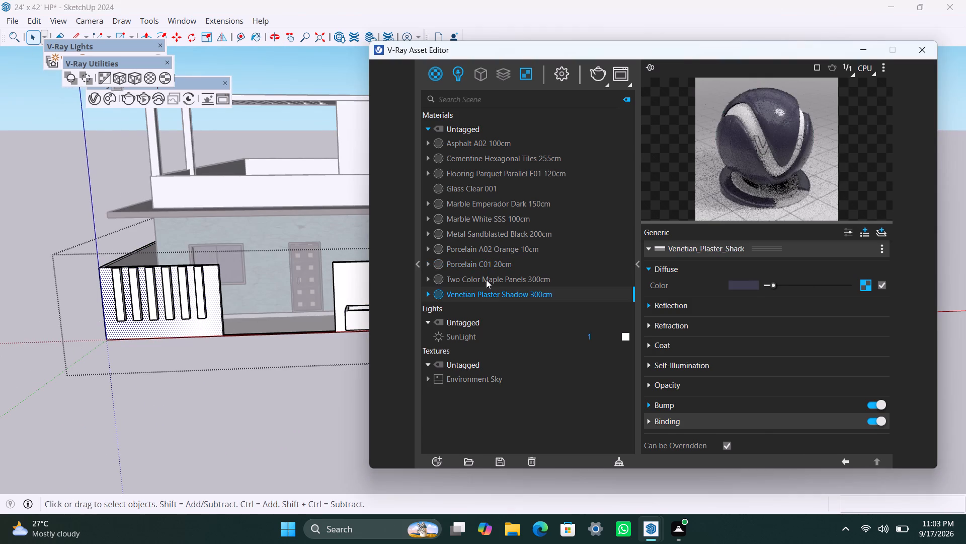
left_click(487, 279)
left_click(487, 253)
right_click(486, 252)
left_click(526, 281)
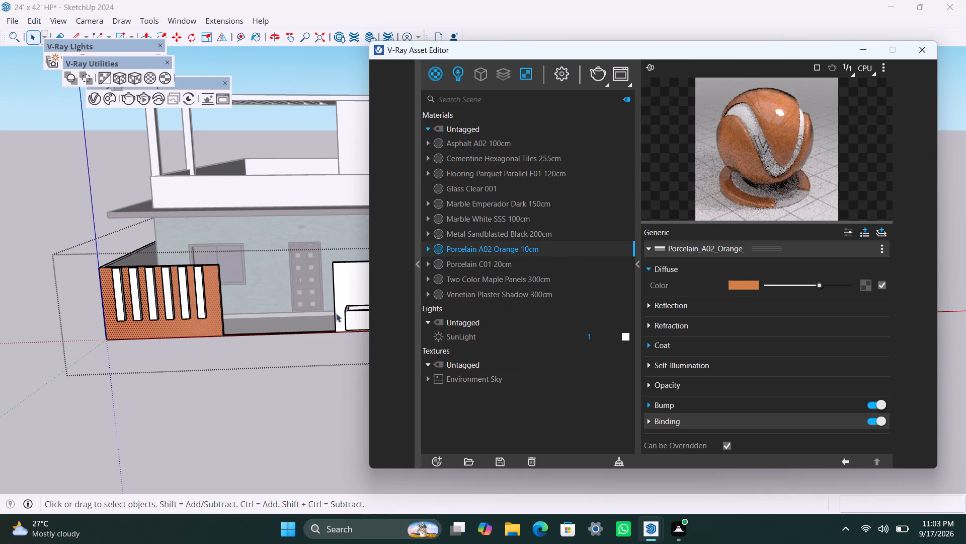
left_click(141, 75)
Apply the Porcelain A02 Orange 10cm material to the front boundary wall behind the planter with a fitted cubic projection.
scroll(225, 351, "up", 2)
middle_click_drag(238, 370, 106, 397)
left_click(302, 282)
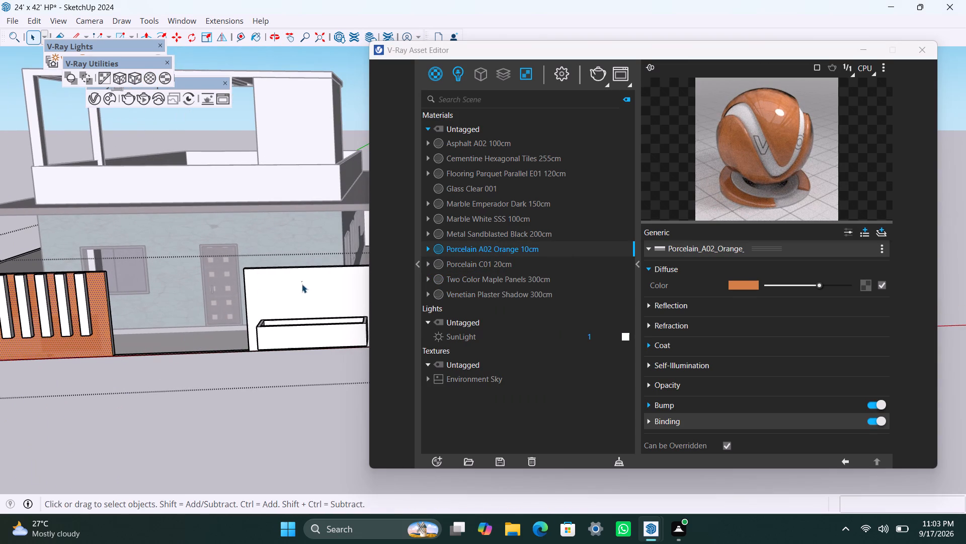
right_click(491, 247)
left_click(518, 276)
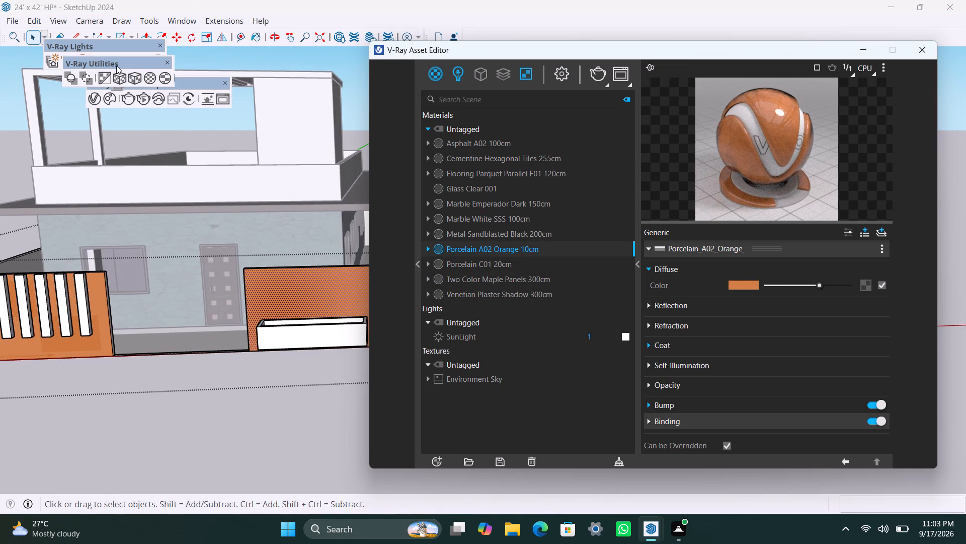
left_click(131, 73)
Apply the Porcelain A02 Orange 10cm material to the side boundary wall next to the planter with a fitted cubic projection.
scroll(200, 328, "up", 2)
middle_click_drag(291, 384, 42, 417, "shift")
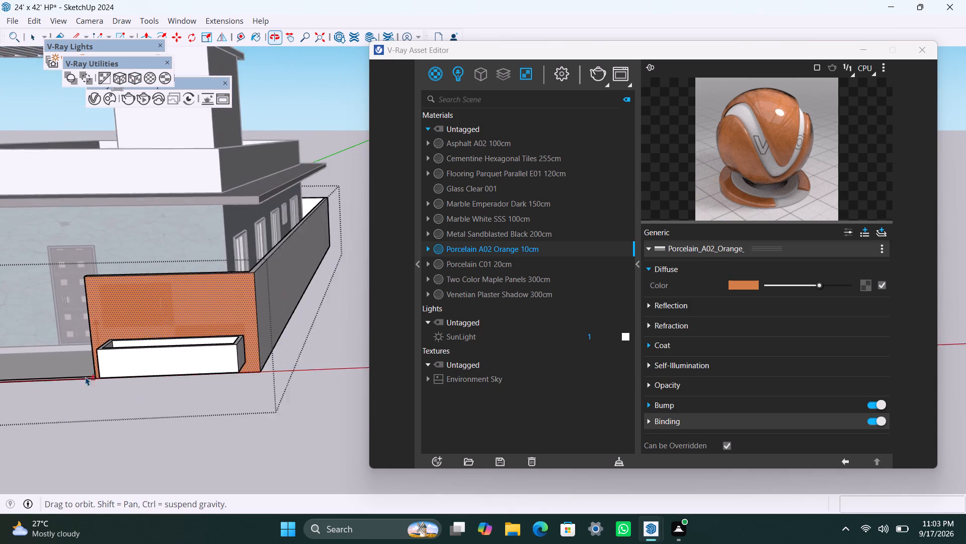
scroll(152, 343, "up", 2)
left_click(255, 283)
right_click(484, 247)
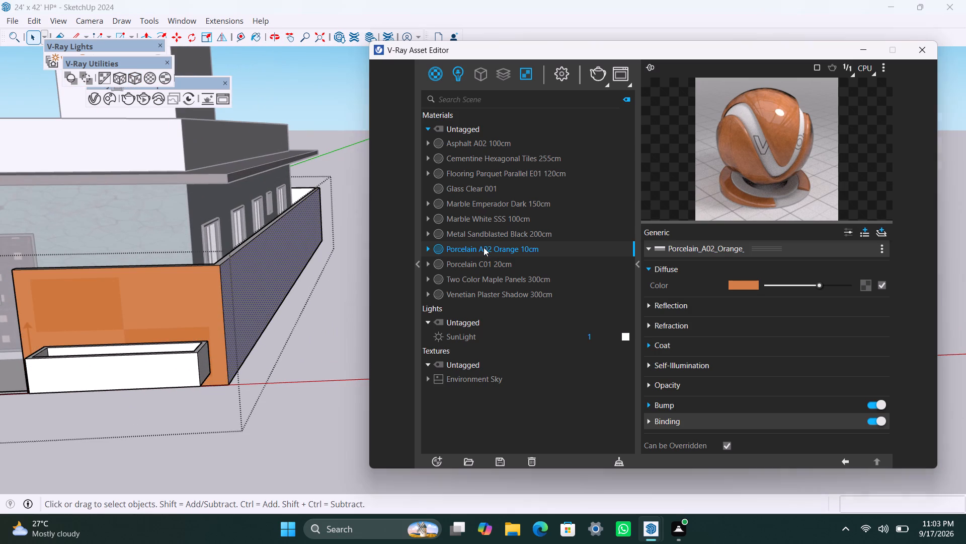
left_click(520, 274)
left_click(138, 78)
Apply the Porcelain A02 Orange 10cm material to the side boundary wall adjoining the slotted front wall with a fitted cubic projection.
scroll(245, 377, "down", 3)
middle_click_drag(207, 379, 422, 358, "shift")
scroll(179, 374, "down", 10)
middle_click_drag(122, 403, 380, 363)
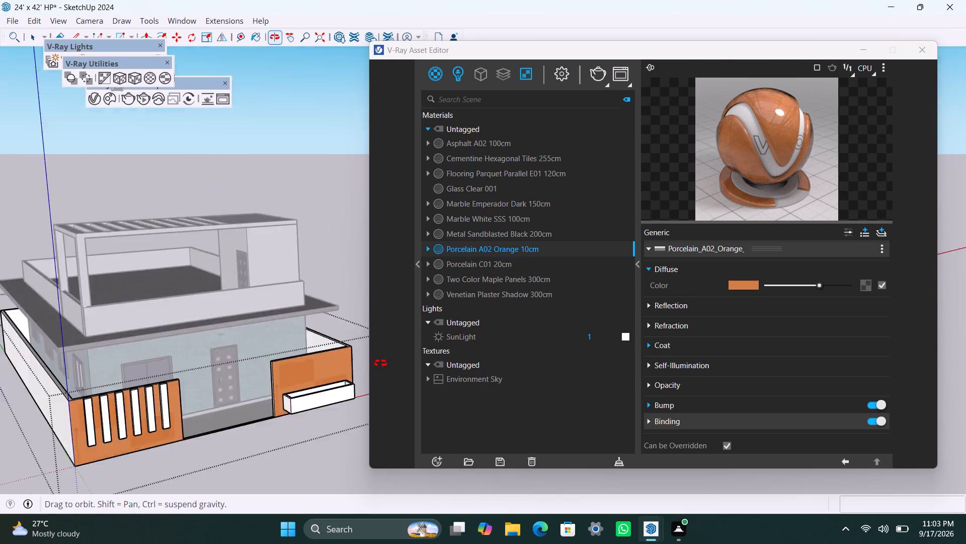
middle_click_drag(380, 363, 385, 361)
left_click(168, 409)
right_click_drag(487, 246, 487, 254)
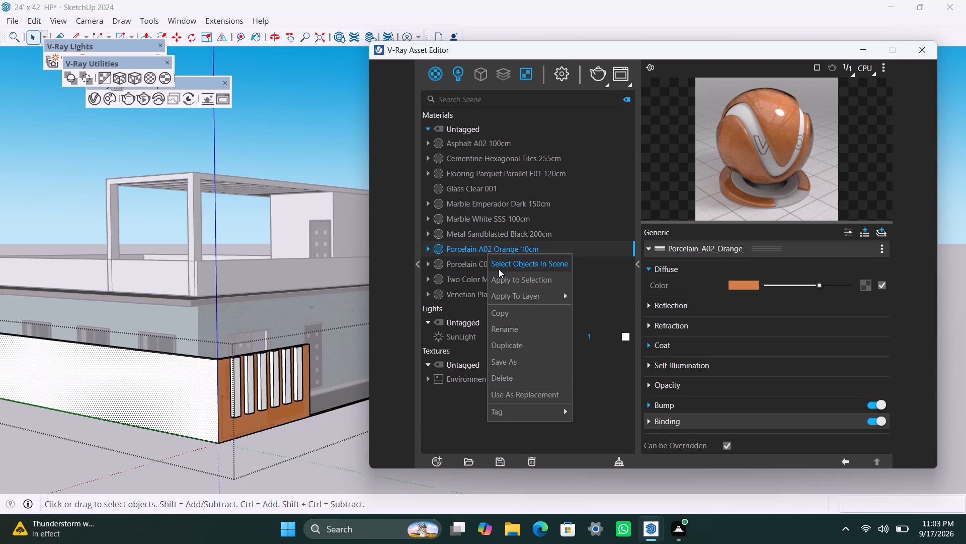
left_click(501, 279)
left_click_drag(136, 72, 137, 80)
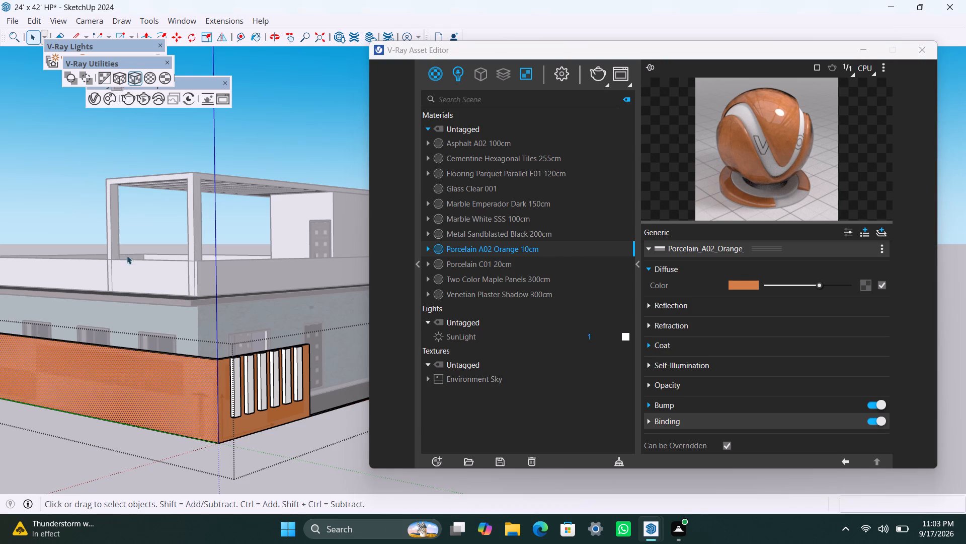
Apply the Porcelain A02 Orange 10cm material to the rear boundary wall with a fitted cubic projection, and exit the group.
scroll(126, 296, "down", 18)
middle_click_drag(94, 360, 370, 346)
scroll(164, 405, "down", 5)
middle_click_drag(130, 417, 330, 392, "shift")
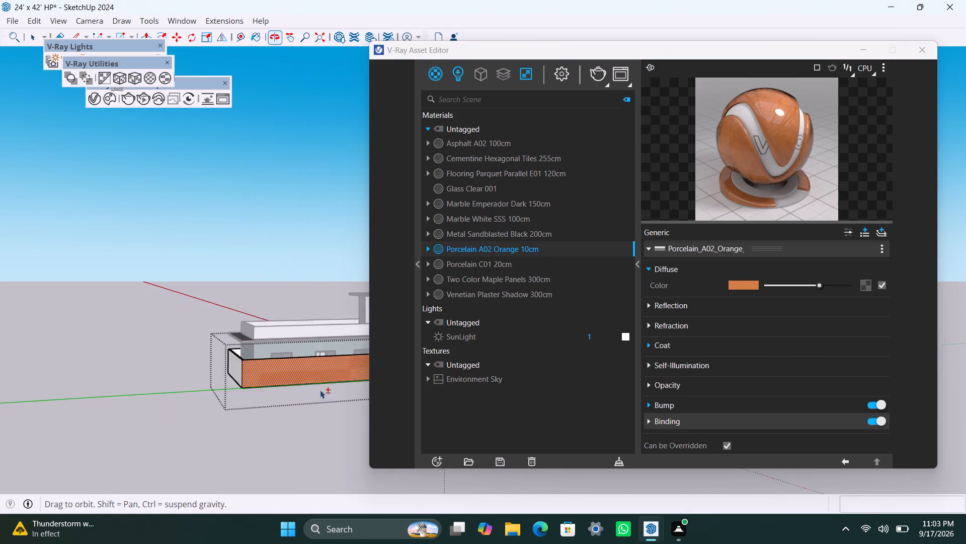
scroll(202, 386, "up", 3)
scroll(291, 365, "up", 3)
left_click(255, 348)
right_click(487, 247)
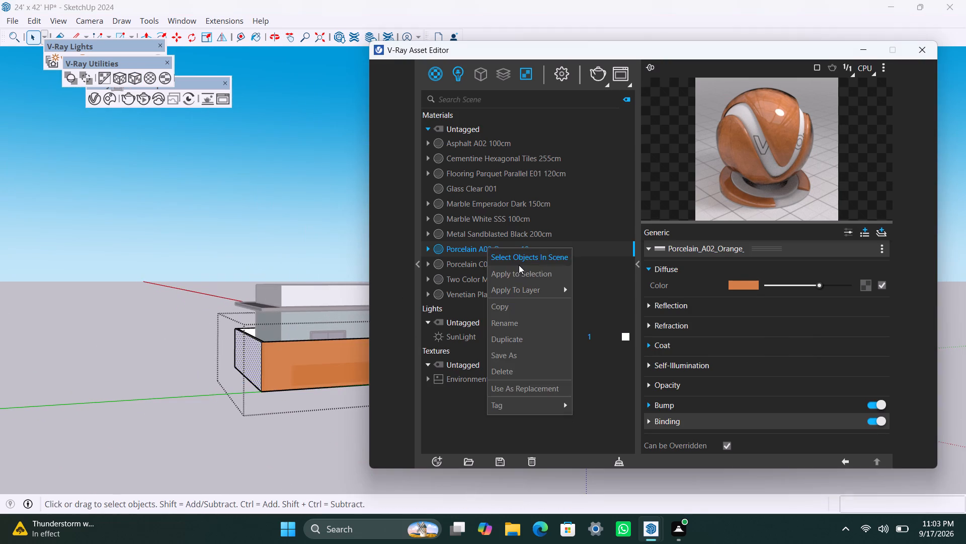
left_click(519, 265)
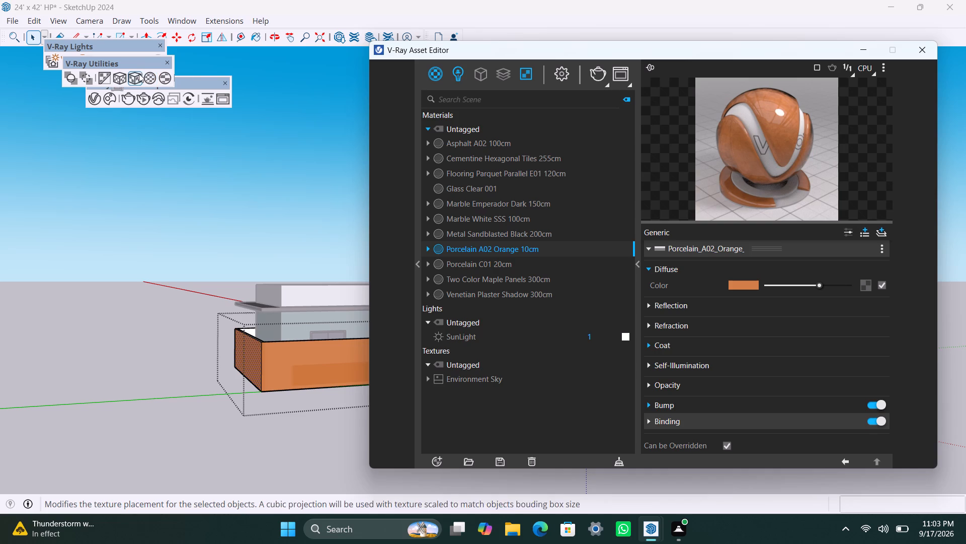
left_click(138, 73)
scroll(134, 346, "down", 10)
middle_click_drag(280, 354, 2, 357)
scroll(225, 359, "down", 5)
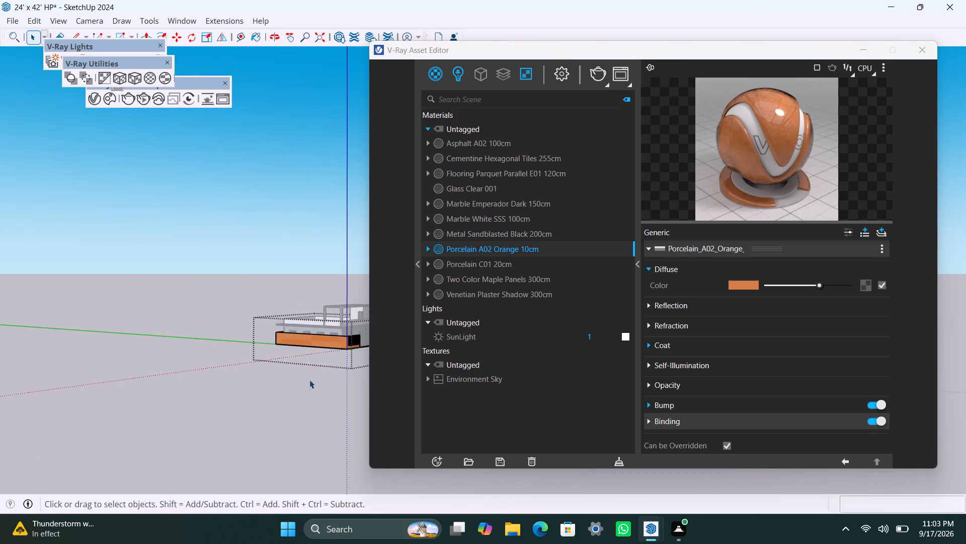
middle_click_drag(314, 379, 96, 410, "shift")
left_click(243, 395)
Apply the Porcelain A02 Orange 10cm material to the roof parapet group with a fitted cubic projection, and exit the upper-floor groups.
scroll(288, 376, "up", 4)
middle_click_drag(260, 377, 84, 391)
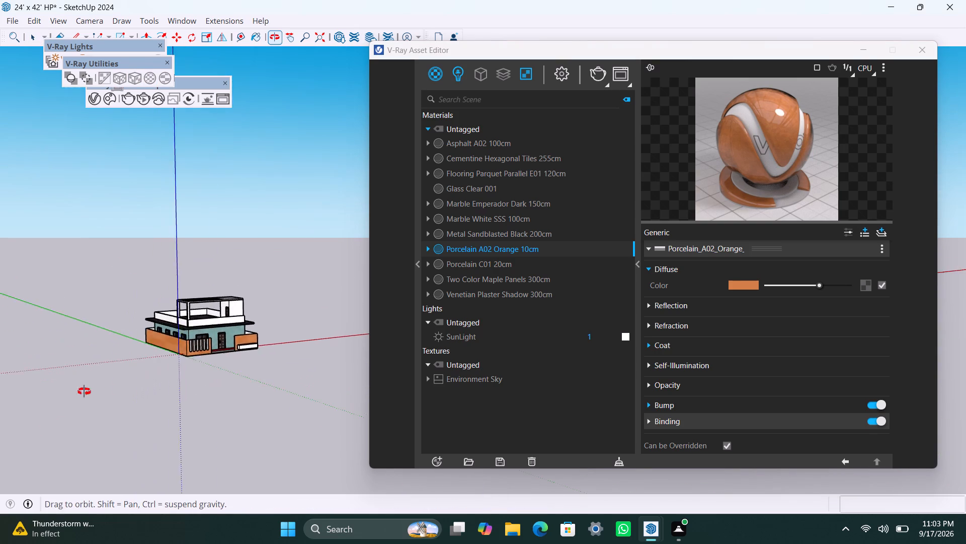
middle_click_drag(84, 391, 80, 391)
scroll(293, 320, "up", 4)
middle_click_drag(289, 335, 178, 392, "shift")
scroll(221, 339, "up", 5)
middle_click_drag(201, 365, 223, 335, "shift")
scroll(211, 334, "up", 8)
left_click(140, 354)
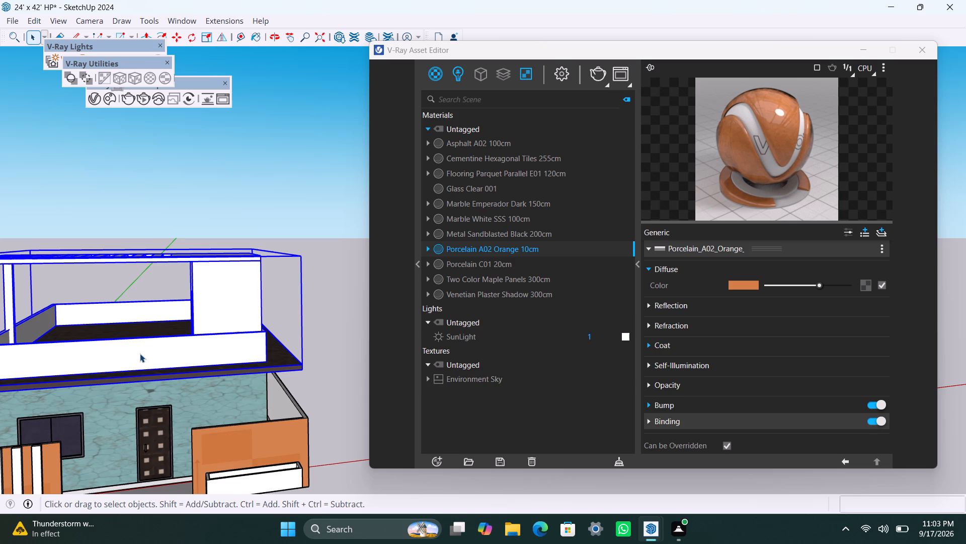
double_click(140, 354)
double_click(139, 354)
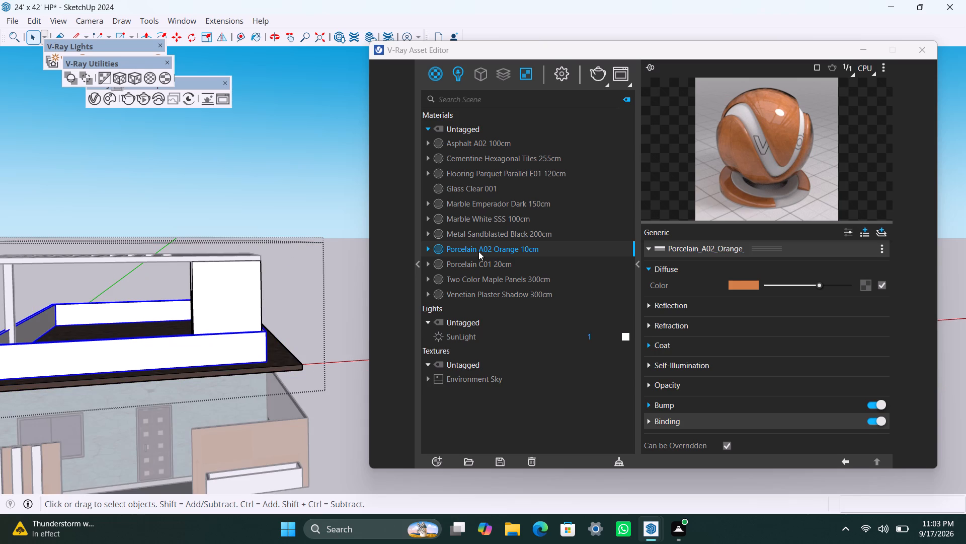
right_click(478, 251)
left_click(491, 277)
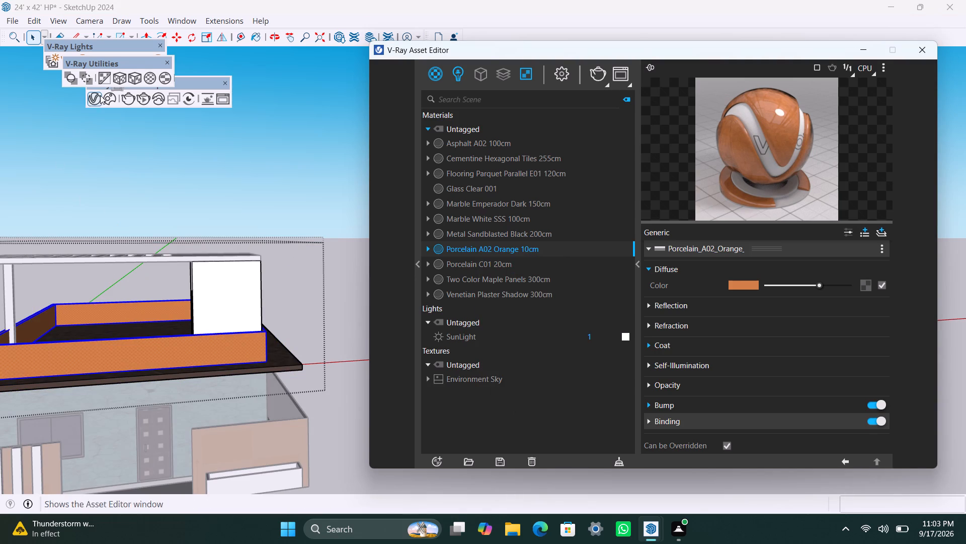
left_click(132, 80)
left_click(303, 162)
scroll(249, 287, "down", 4)
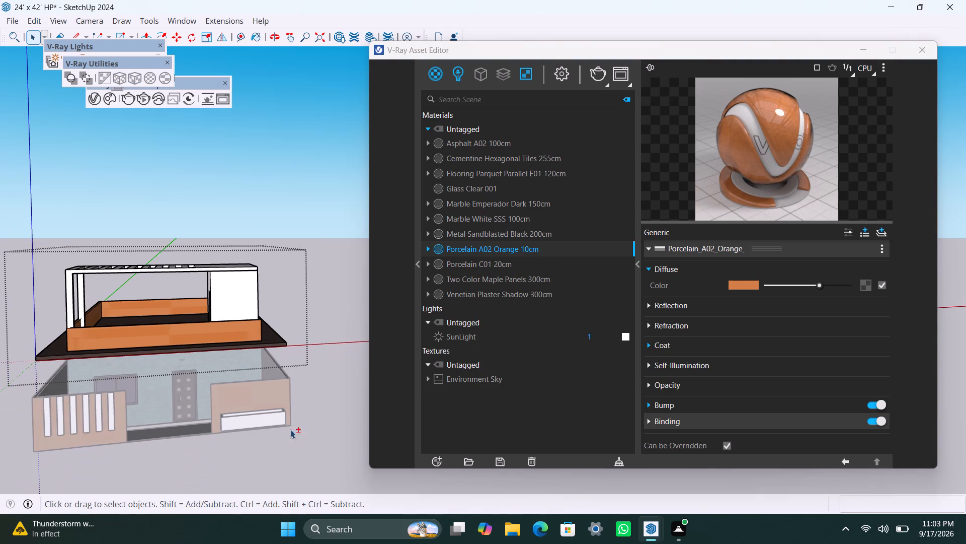
left_click(266, 455)
Apply the Porcelain C01 20cm material to the white room block on the upper floor and deselect it.
scroll(242, 434, "up", 2)
middle_click_drag(248, 401, 190, 399)
scroll(153, 414, "up", 2)
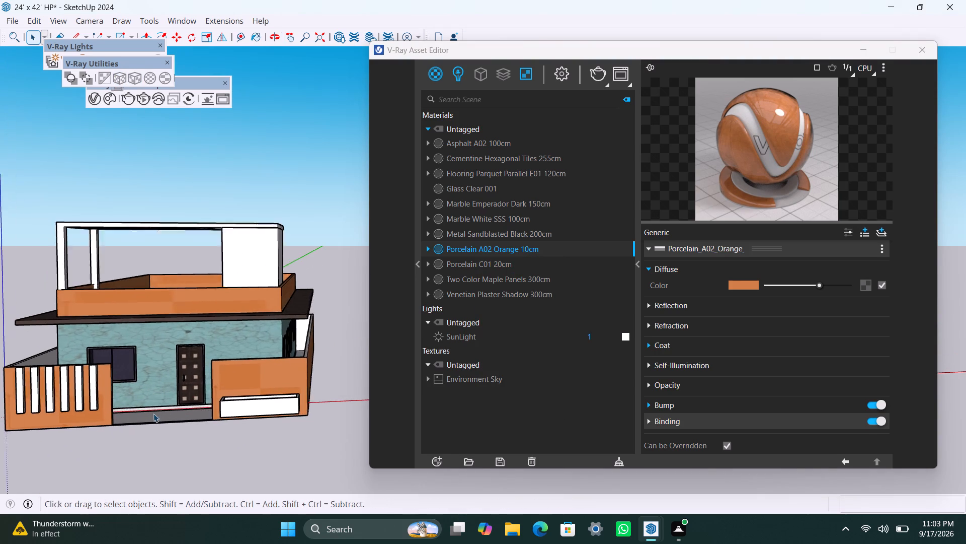
left_click(256, 234)
double_click(255, 235)
left_click(254, 231)
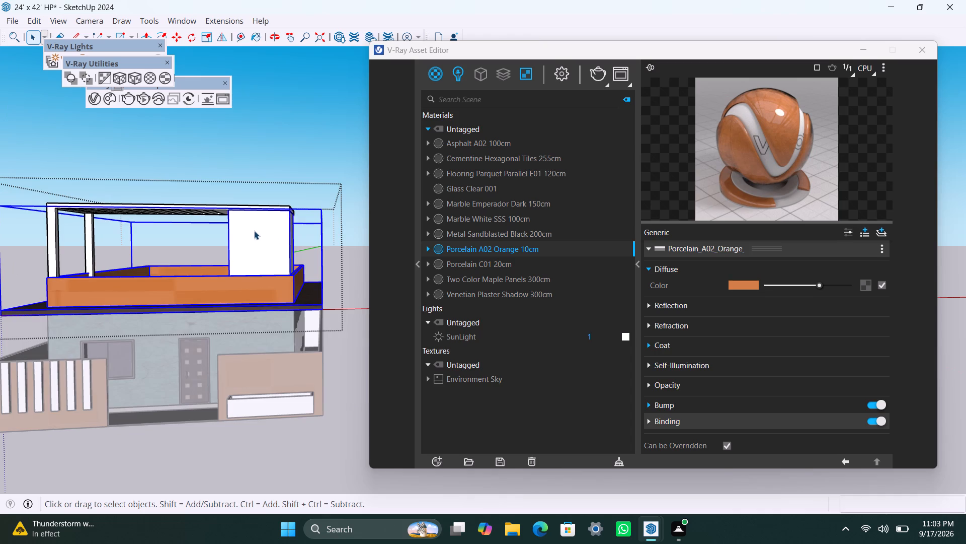
triple_click(254, 227)
left_click(254, 225)
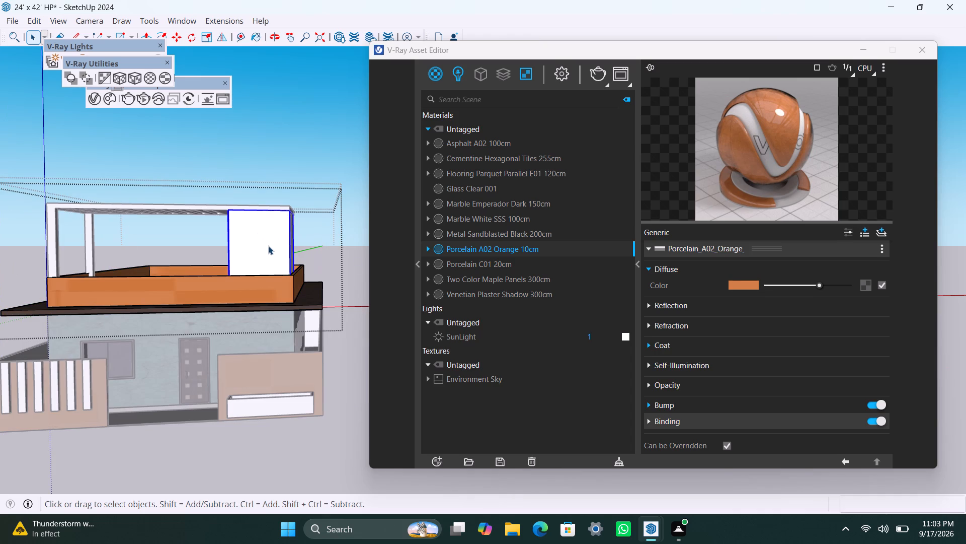
left_click(474, 263)
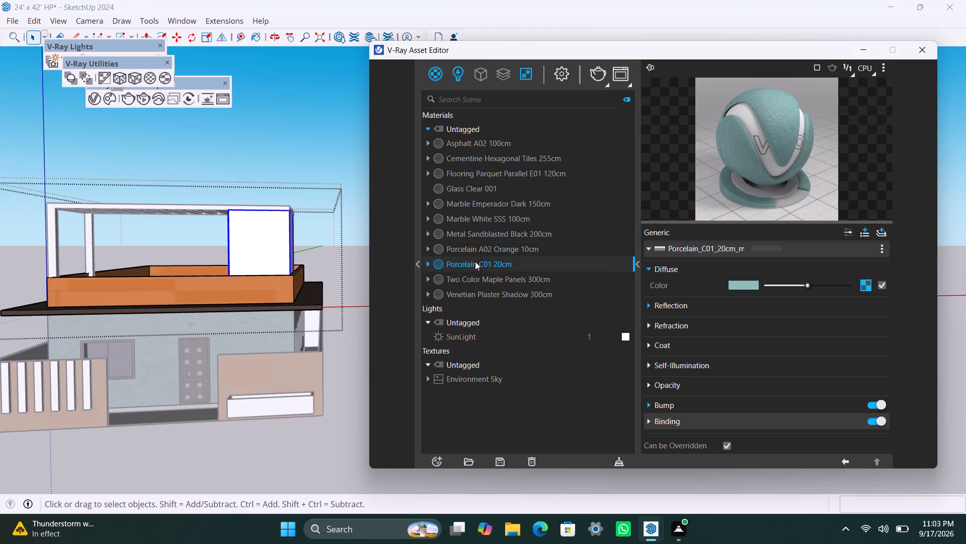
right_click(475, 261)
left_click(485, 287)
left_click(247, 134)
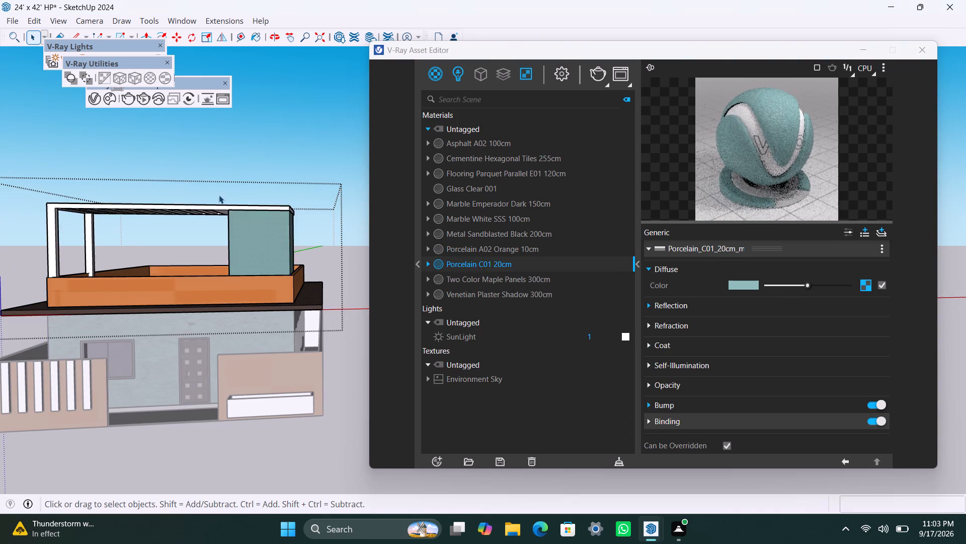
scroll(140, 292, "up", 1)
middle_click_drag(150, 297, 142, 327)
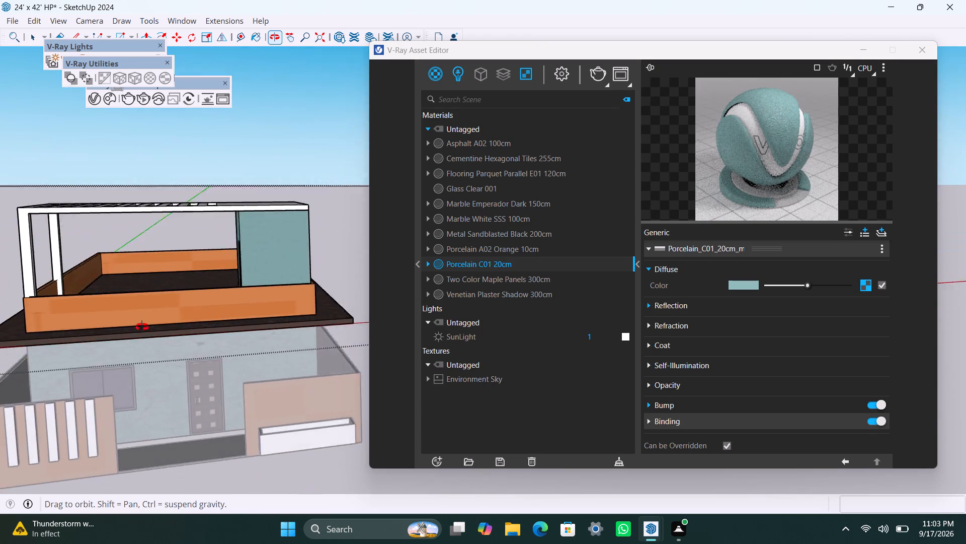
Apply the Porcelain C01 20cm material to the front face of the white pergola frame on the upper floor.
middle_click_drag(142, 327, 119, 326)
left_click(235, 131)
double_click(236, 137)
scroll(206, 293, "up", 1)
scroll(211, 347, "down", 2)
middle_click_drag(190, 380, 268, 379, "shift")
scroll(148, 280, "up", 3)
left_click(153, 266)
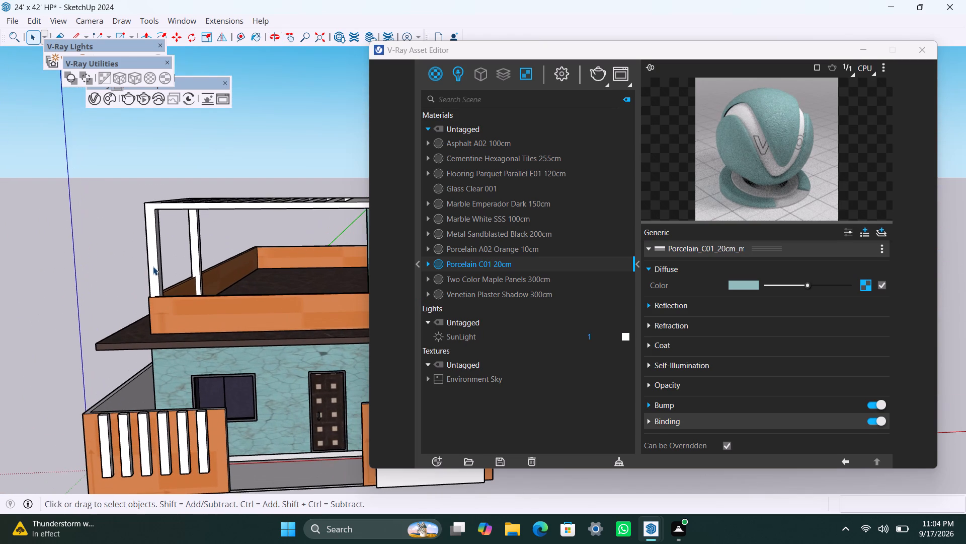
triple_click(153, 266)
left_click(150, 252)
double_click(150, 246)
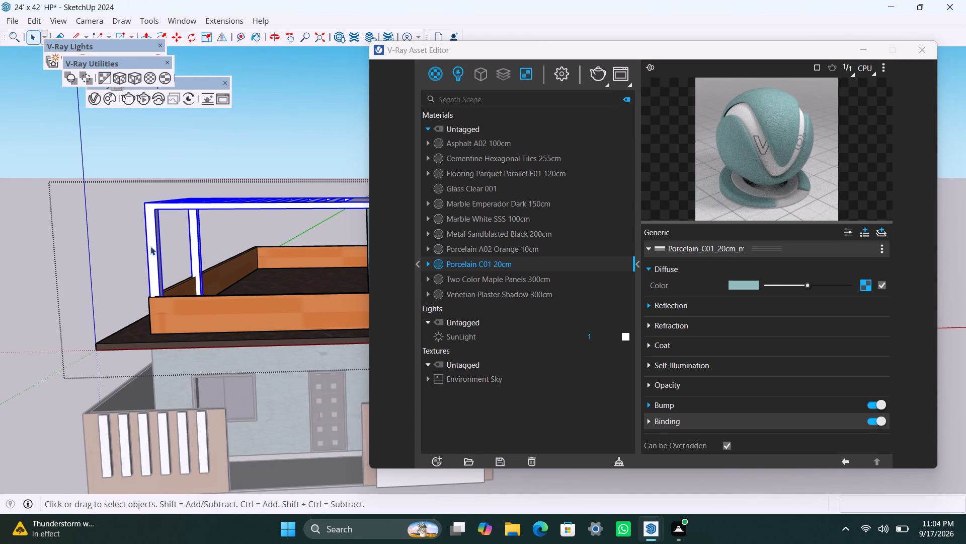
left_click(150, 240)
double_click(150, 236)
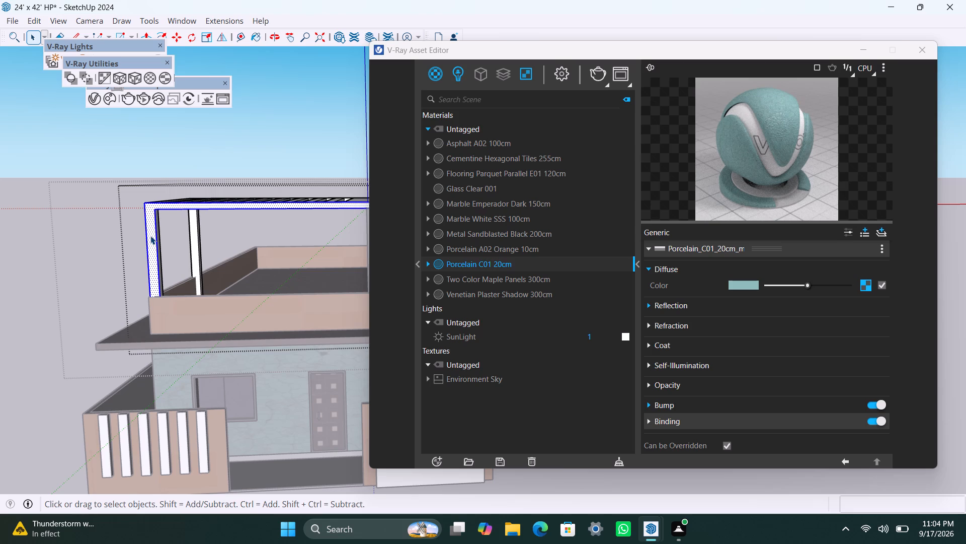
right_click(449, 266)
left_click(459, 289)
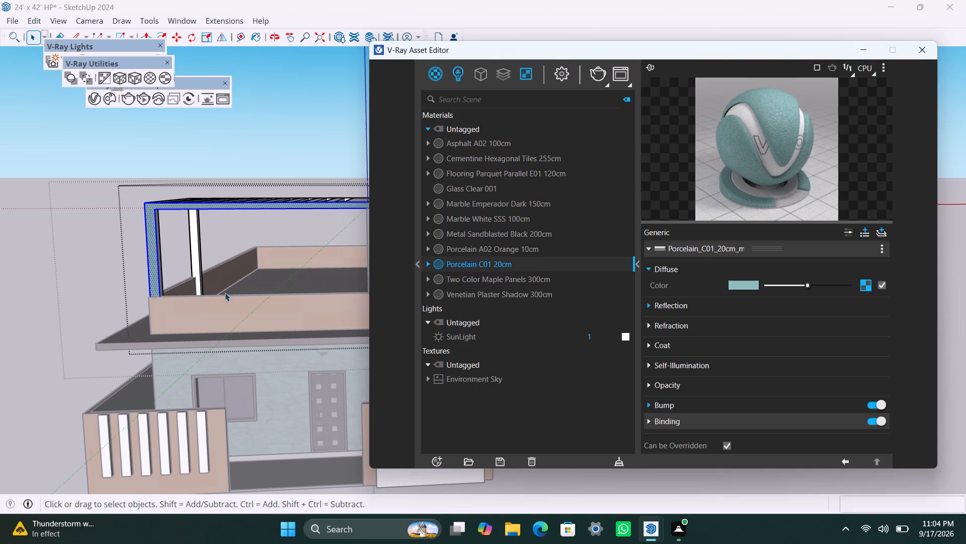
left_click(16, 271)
Apply the Metal Sandblasted Black 200cm material to the front face of the upper-floor pergola frame.
scroll(103, 336, "down", 8)
middle_click_drag(171, 315, 319, 331)
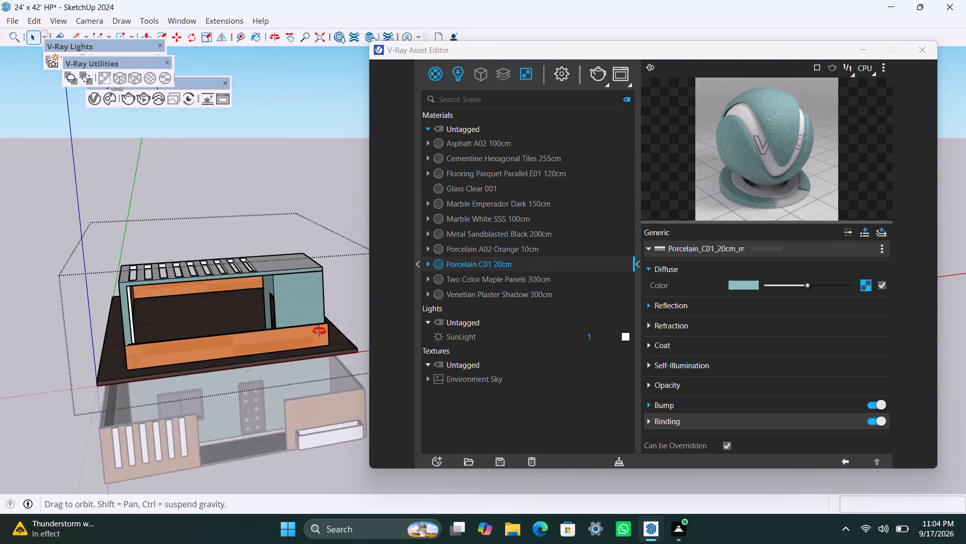
middle_click_drag(319, 331, 210, 302)
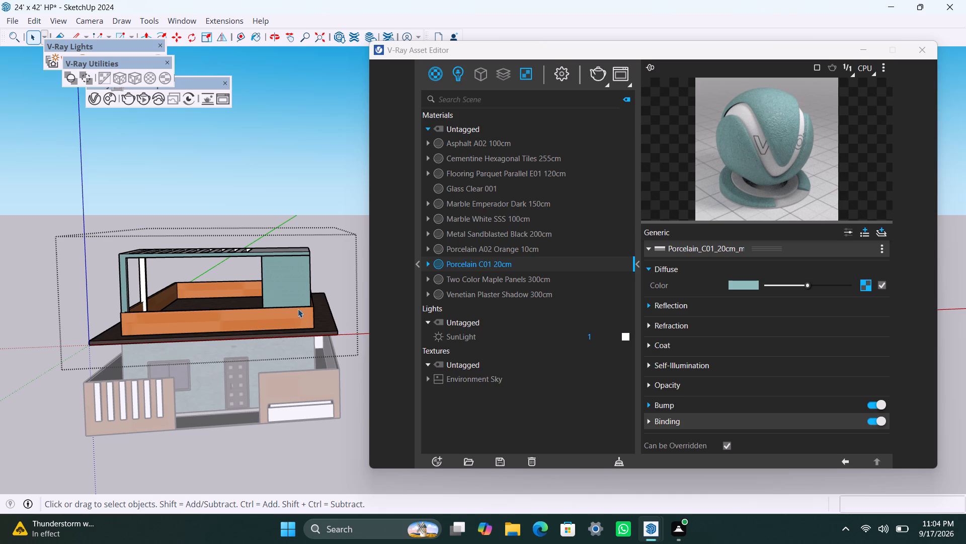
scroll(126, 299, "up", 2)
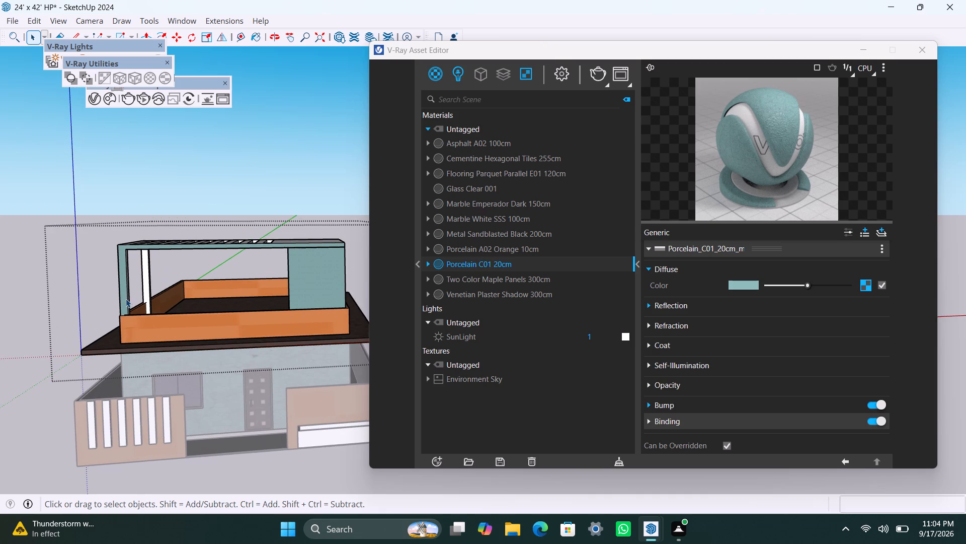
scroll(126, 299, "up", 2)
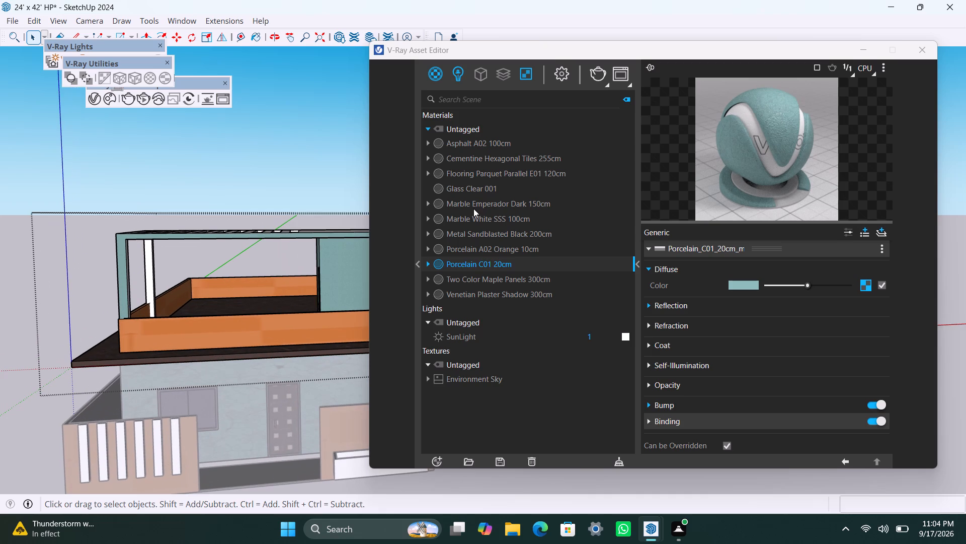
left_click(471, 203)
right_click(471, 203)
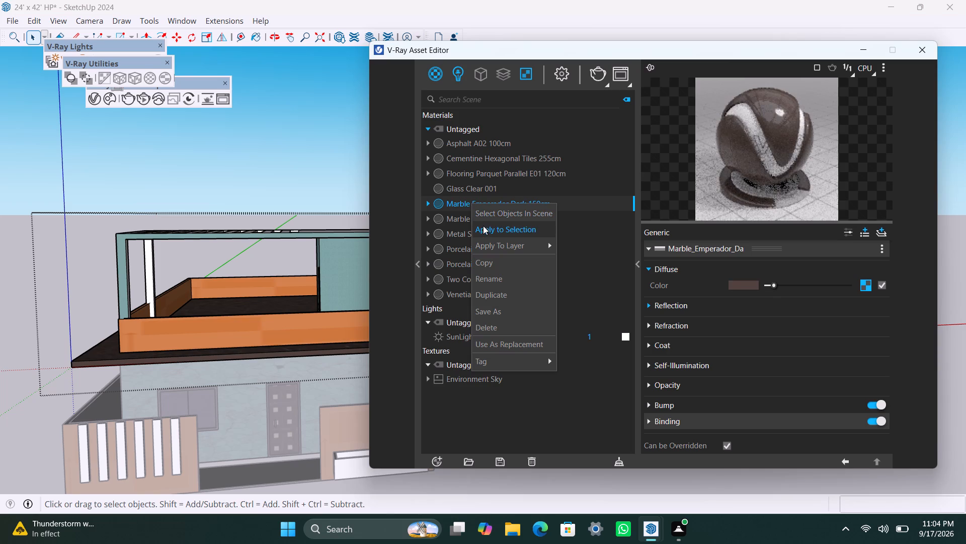
left_click(448, 219)
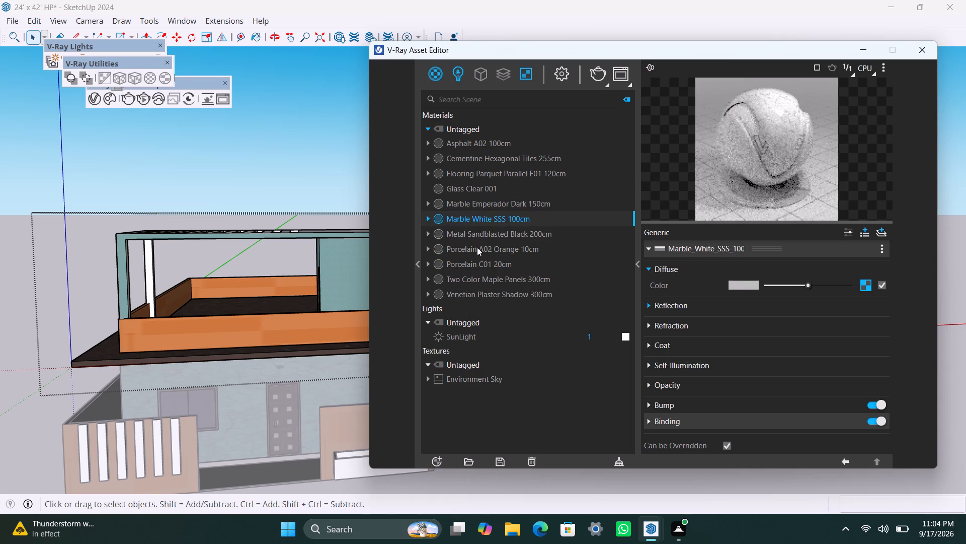
left_click(475, 237)
right_click(475, 237)
left_click(491, 256)
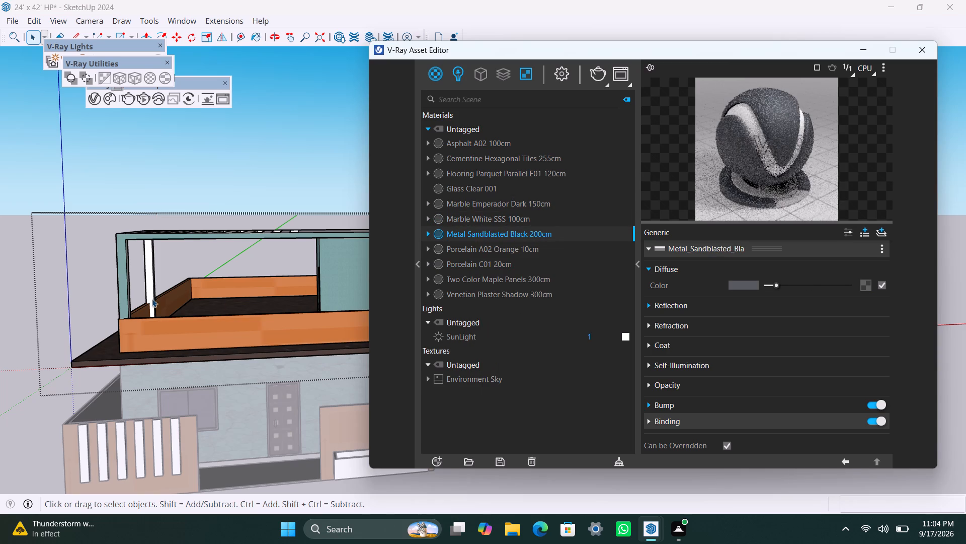
left_click(128, 270)
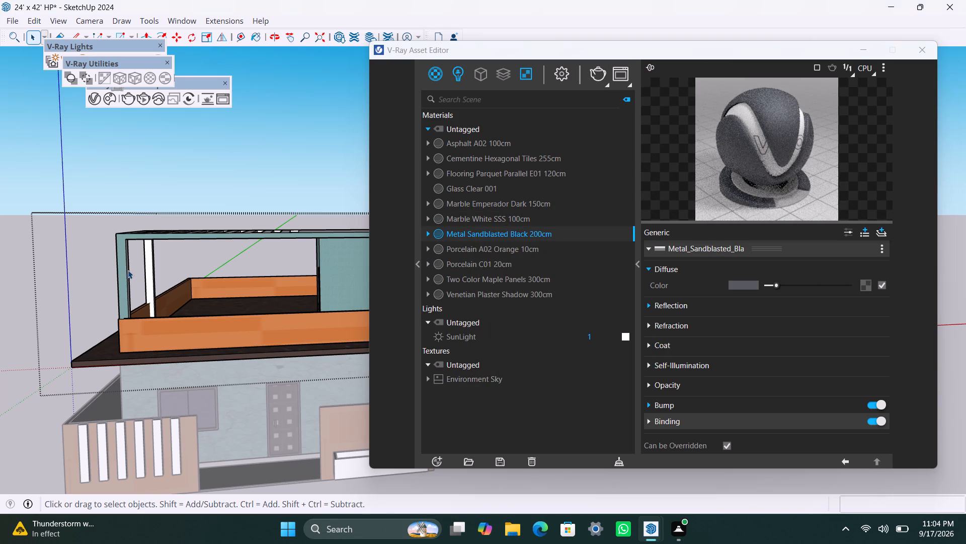
triple_click(125, 269)
left_click(122, 259)
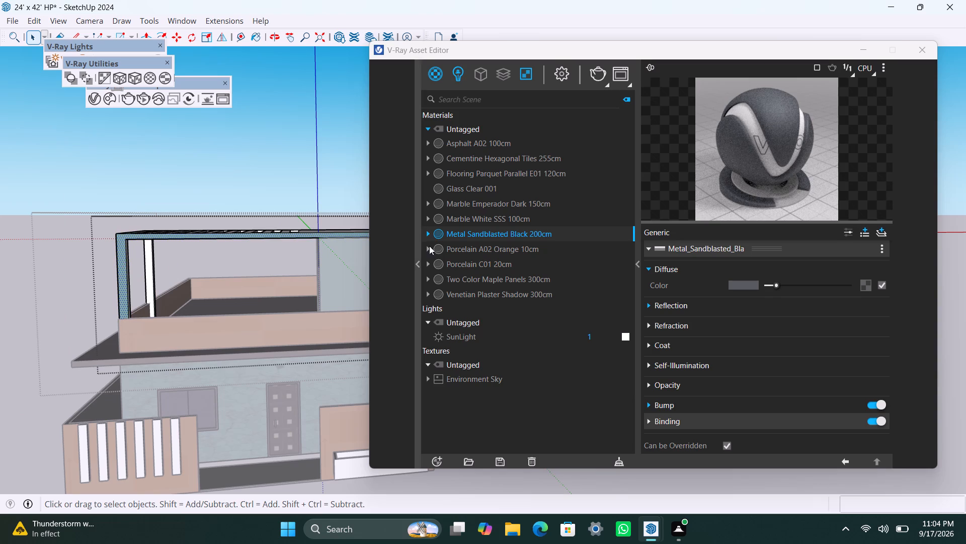
right_click(452, 234)
left_click(465, 257)
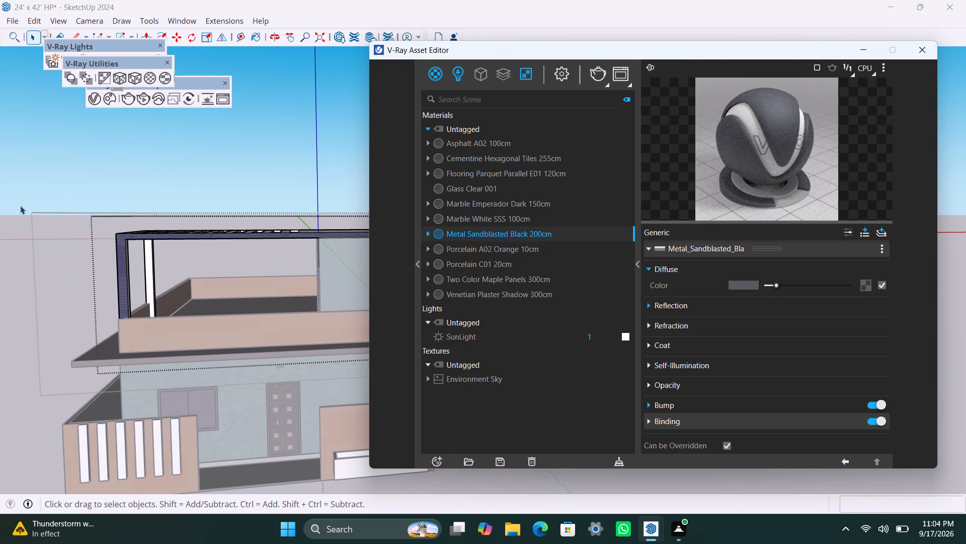
left_click(34, 164)
Apply the Metal Sandblasted Black 200cm material to all connected faces of the slatted pergola frame, and exit the upper-floor groups.
scroll(98, 278, "down", 4)
middle_click_drag(30, 323, 276, 316)
scroll(200, 282, "up", 1)
middle_click_drag(186, 299, 274, 397)
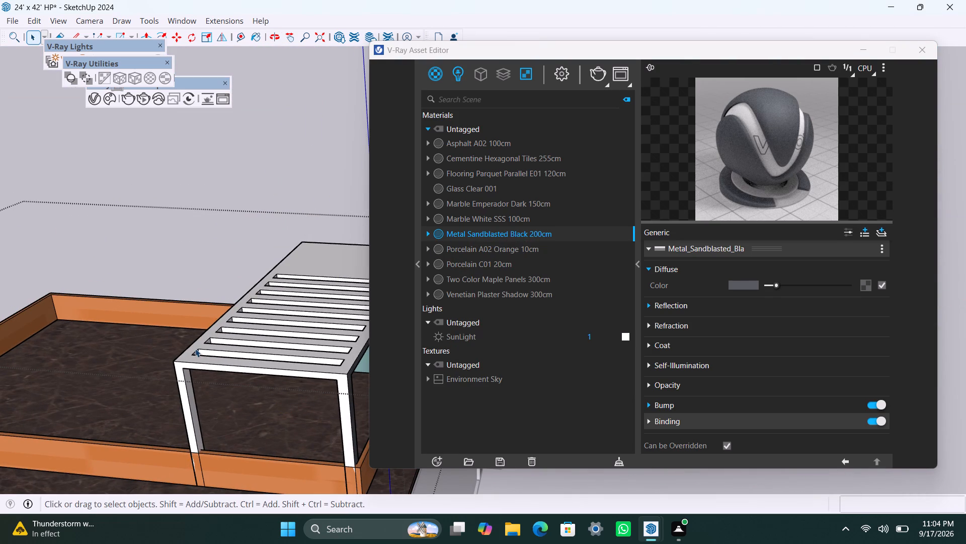
left_click(195, 349)
triple_click(192, 349)
double_click(192, 349)
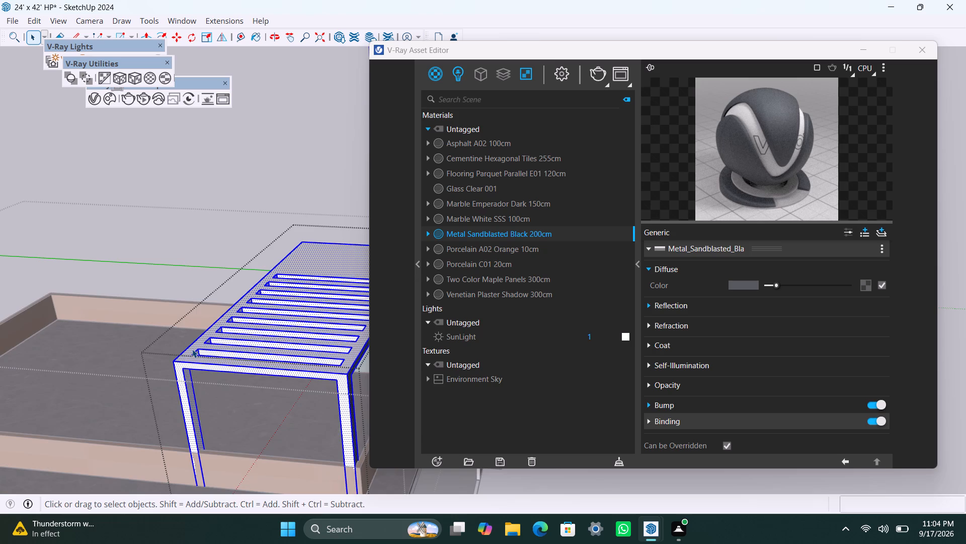
triple_click(192, 349)
right_click(476, 237)
left_click(493, 260)
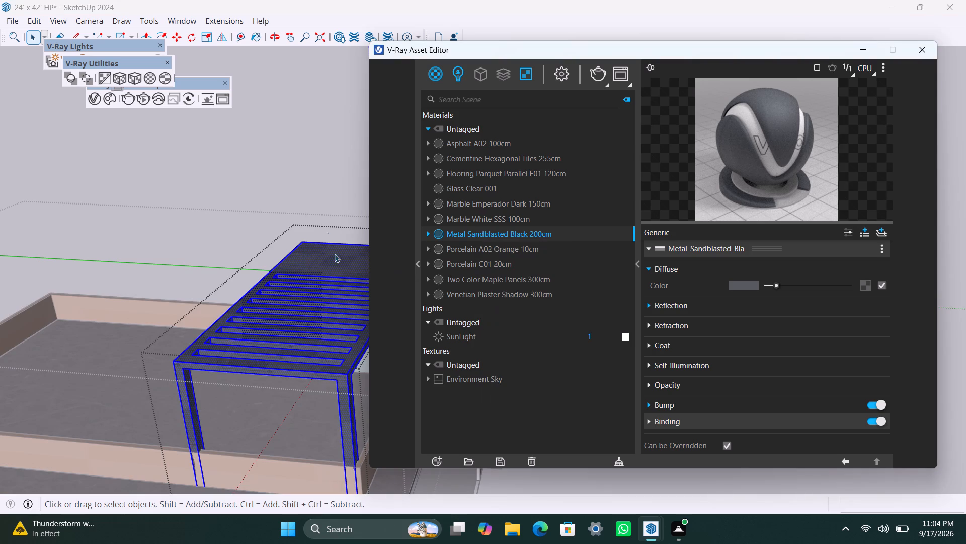
left_click(309, 160)
scroll(263, 282, "down", 10)
middle_click_drag(250, 331, 0, 280)
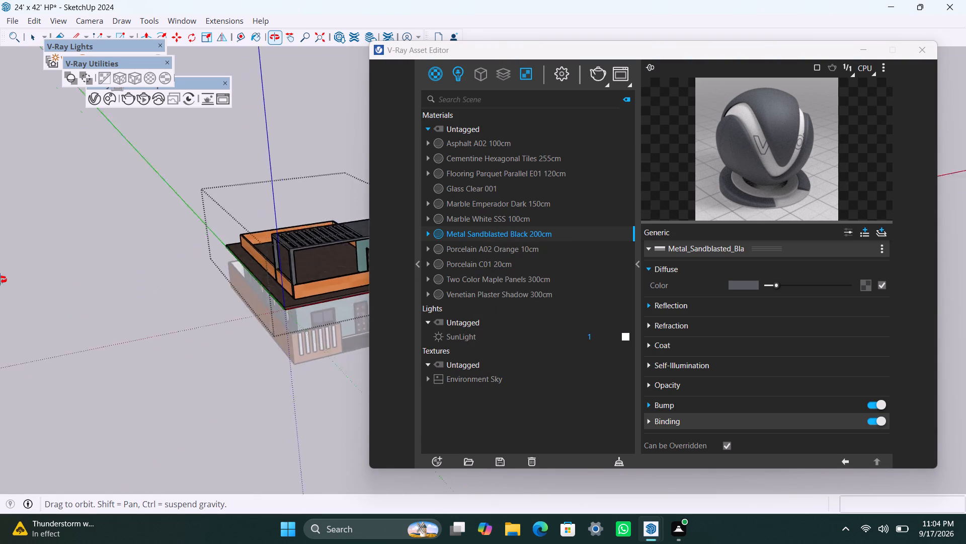
middle_click_drag(0, 280, 0, 259)
scroll(264, 369, "up", 3)
middle_click_drag(233, 387, 77, 325)
left_click(173, 375)
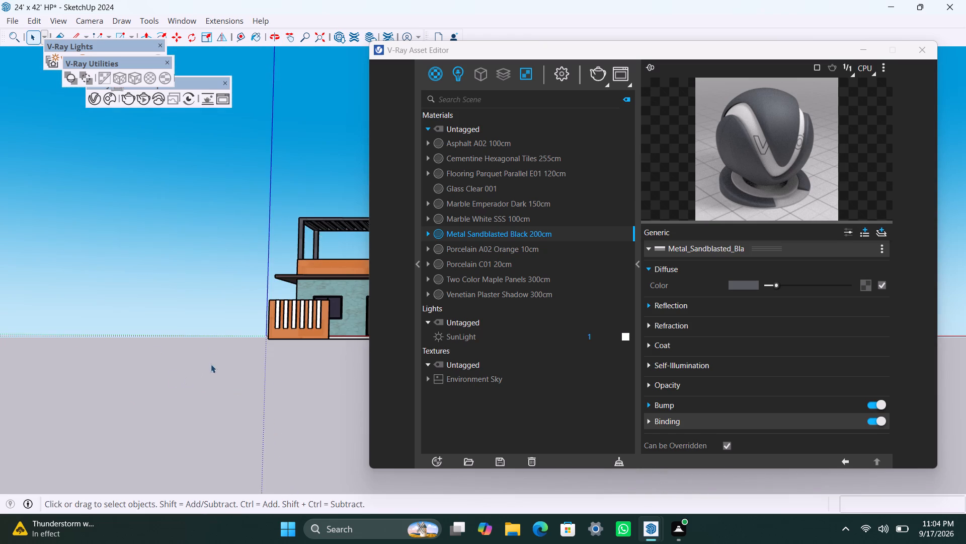
Apply the Flooring Parquet Parallel E01 120cm material to the outermost white slat of the slotted front wall with a fitted cubic projection.
middle_click_drag(185, 330, 35, 428, "shift")
scroll(165, 445, "up", 1)
middle_click_drag(255, 463, 292, 465)
scroll(239, 426, "up", 2)
middle_click_drag(226, 429, 244, 372, "shift")
scroll(216, 395, "up", 1)
middle_click_drag(220, 430, 234, 439)
scroll(208, 397, "up", 1)
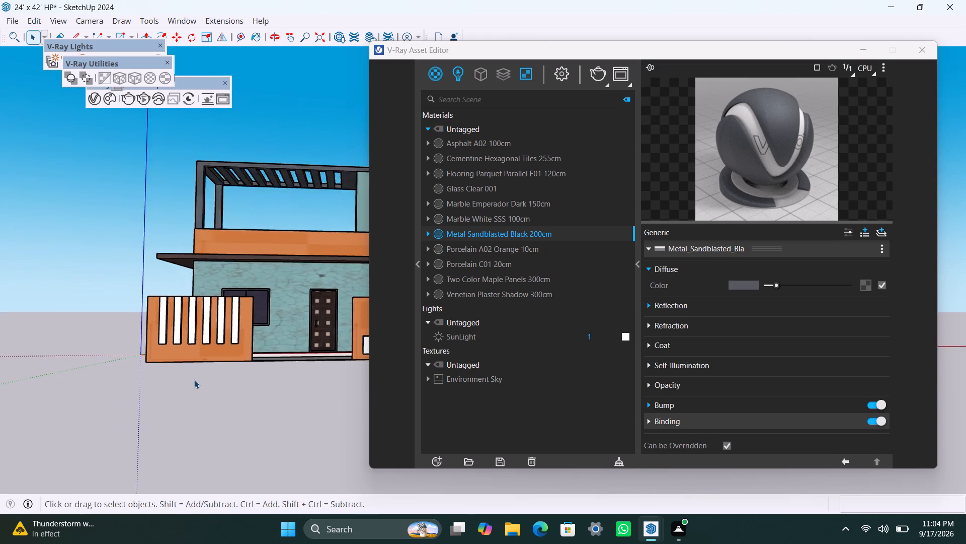
scroll(194, 380, "up", 3)
left_click(159, 332)
double_click(159, 332)
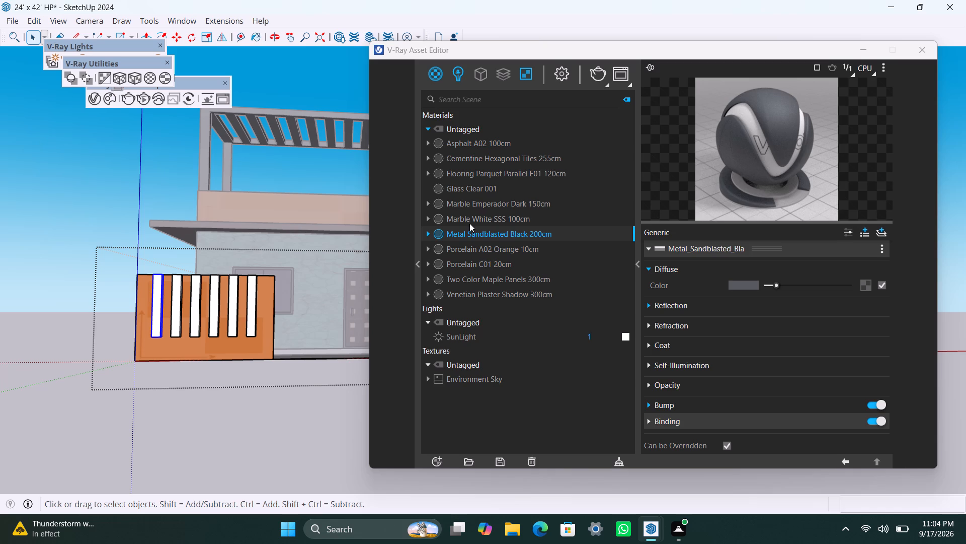
left_click(473, 176)
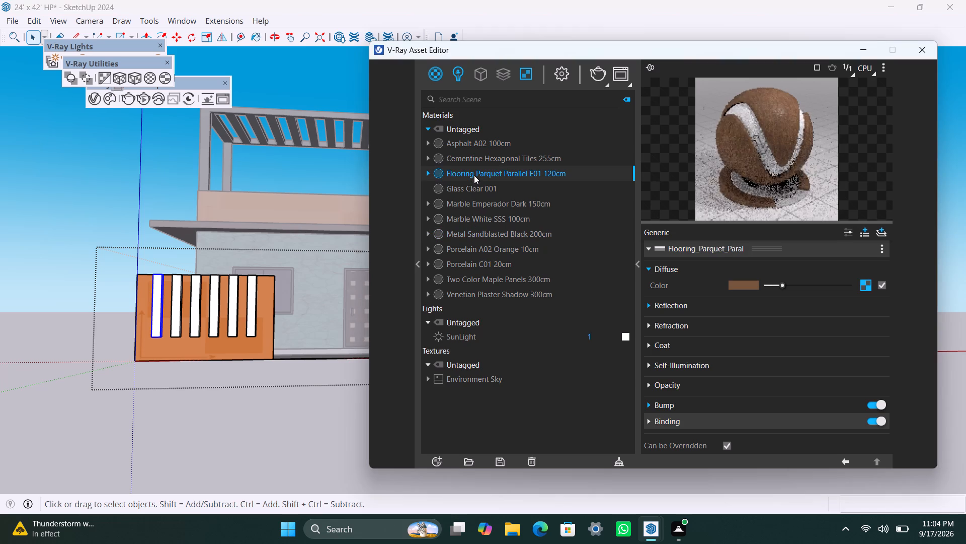
right_click(474, 184)
left_click(503, 217)
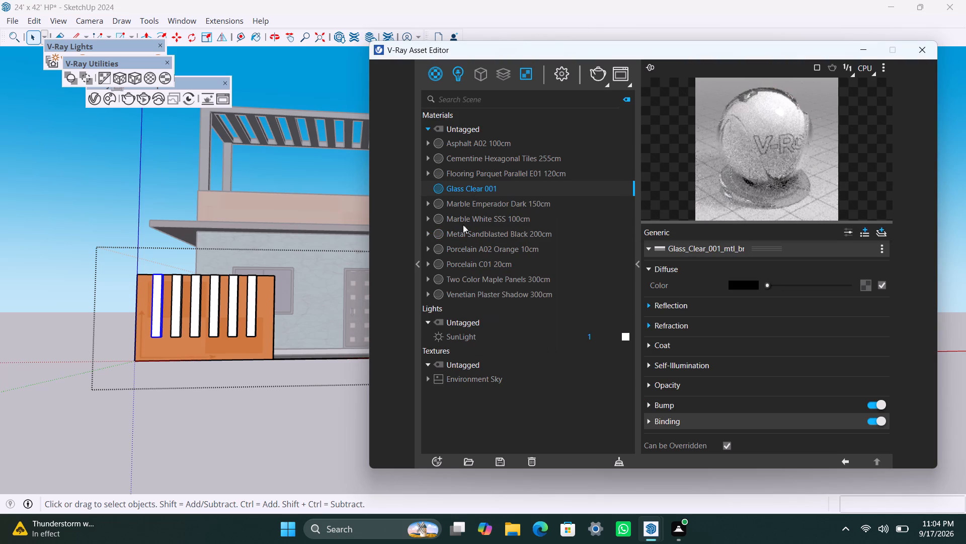
left_click(461, 174)
right_click(461, 175)
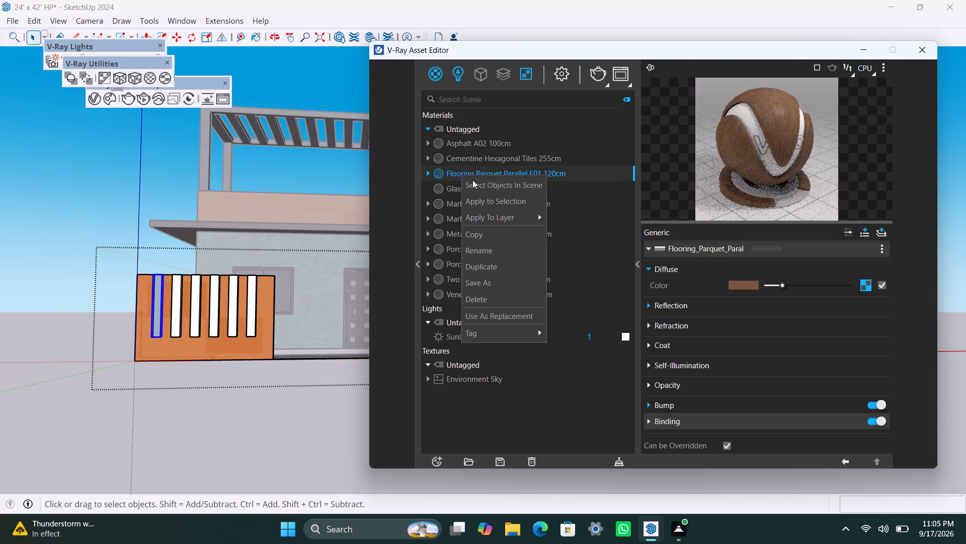
left_click(478, 200)
scroll(177, 307, "up", 2)
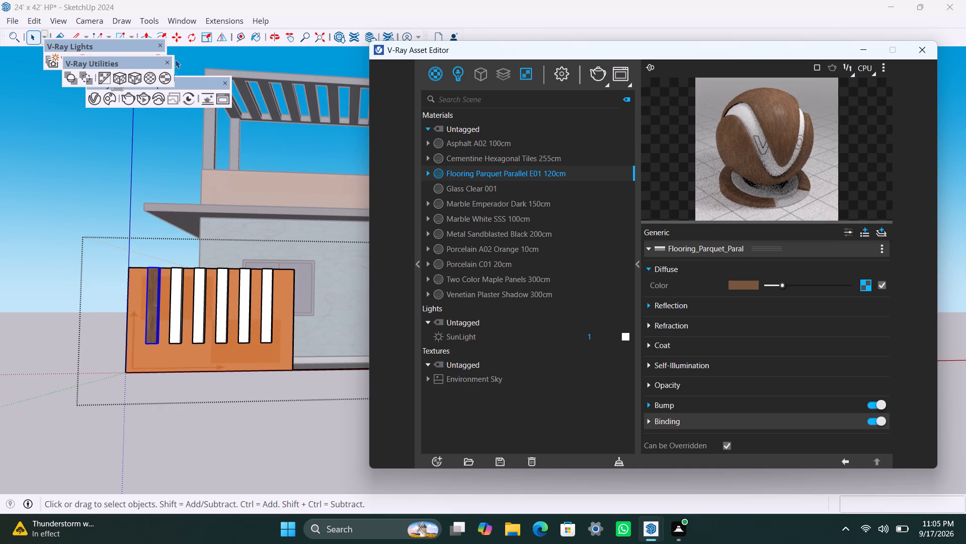
left_click(138, 77)
Apply the Flooring Parquet Parallel E01 120cm material to the other five white slats with a fitted cubic projection.
left_click(178, 305)
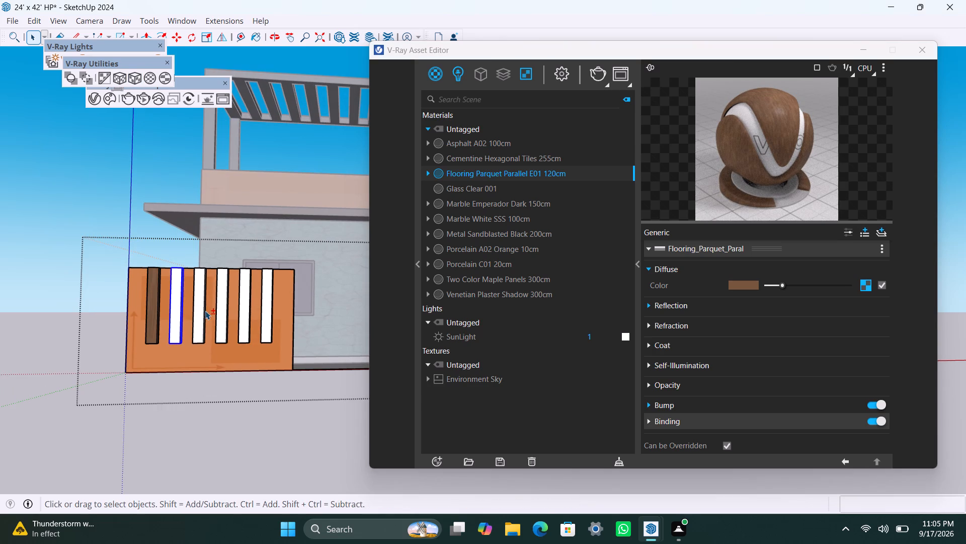
left_click(202, 314, "shift")
left_click(225, 309, "shift")
left_click(246, 303, "shift")
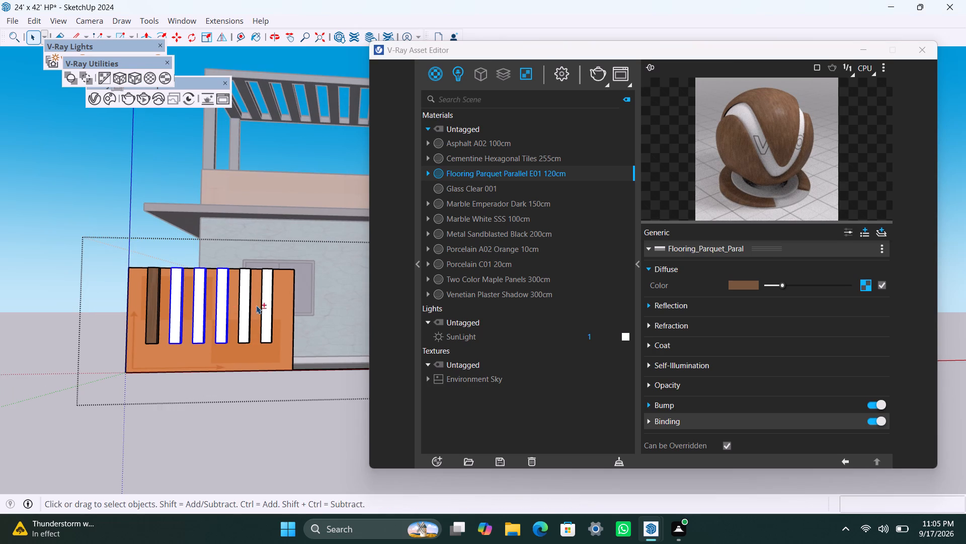
left_click(269, 300, "shift")
right_click(522, 174)
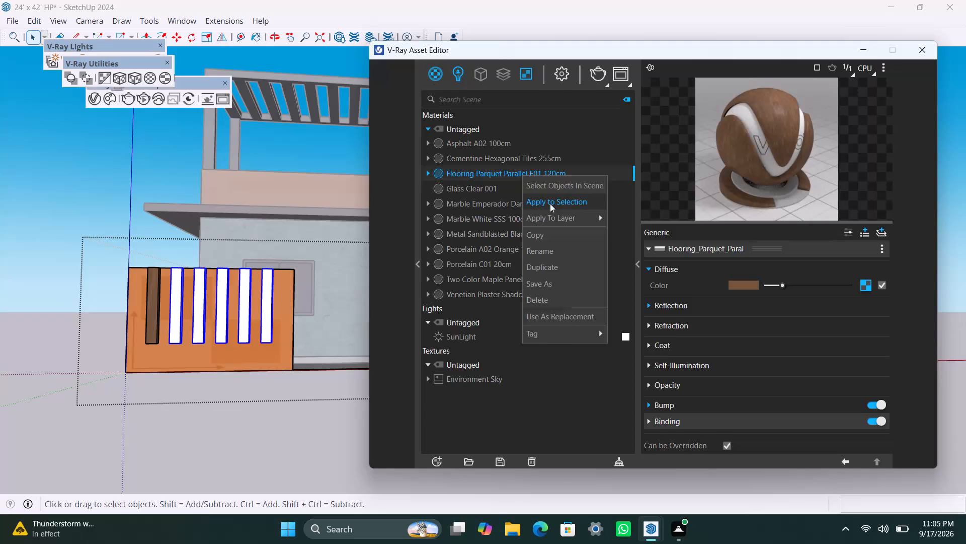
left_click(550, 203)
left_click(136, 79)
Apply the Flooring Parquet Parallel E01 120cm material to the planter box on the other front wall with a fitted cubic projection, and exit the group.
scroll(163, 334, "down", 9)
middle_click_drag(167, 352, 161, 351, "shift")
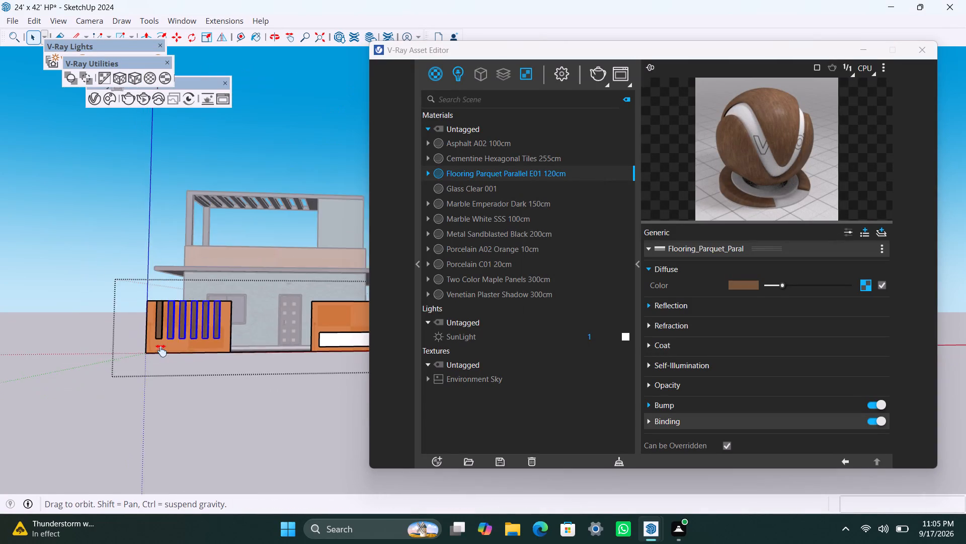
middle_click_drag(161, 351, 70, 360, "shift")
scroll(224, 338, "up", 3)
left_click(269, 353)
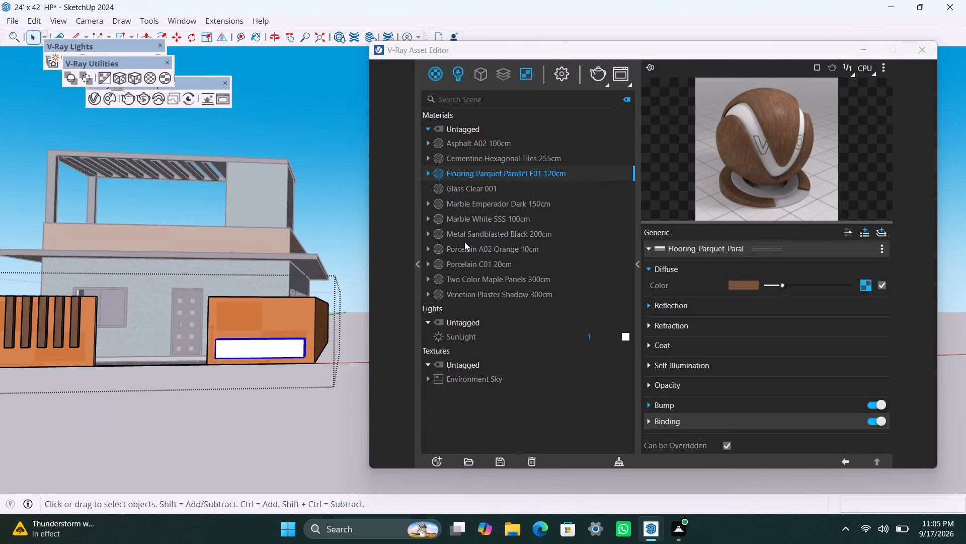
right_click(505, 176)
left_click(526, 202)
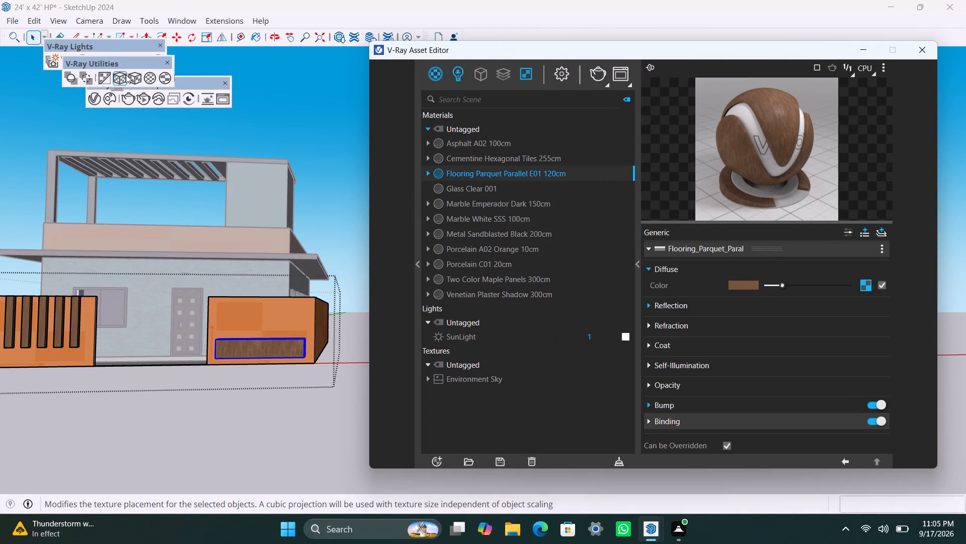
left_click(133, 73)
left_click(290, 101)
Apply the Cementine Hexagonal Tiles 255cm material to the ground floor face between the two front walls, and exit the group.
scroll(183, 321, "down", 3)
middle_click_drag(190, 344, 212, 427)
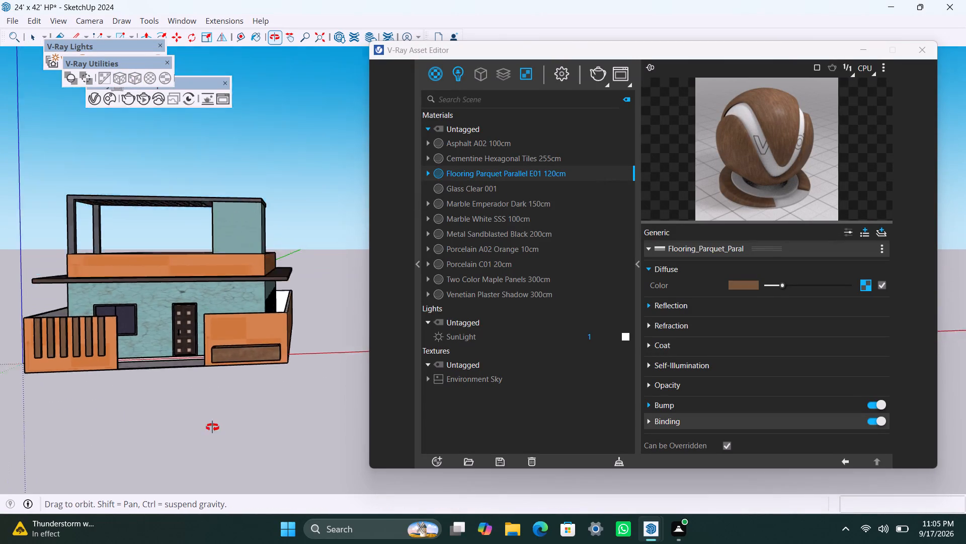
middle_click_drag(212, 427, 210, 447)
scroll(212, 413, "up", 2)
middle_click_drag(161, 403, 257, 385)
scroll(250, 383, "up", 4)
middle_click_drag(235, 385, 229, 412)
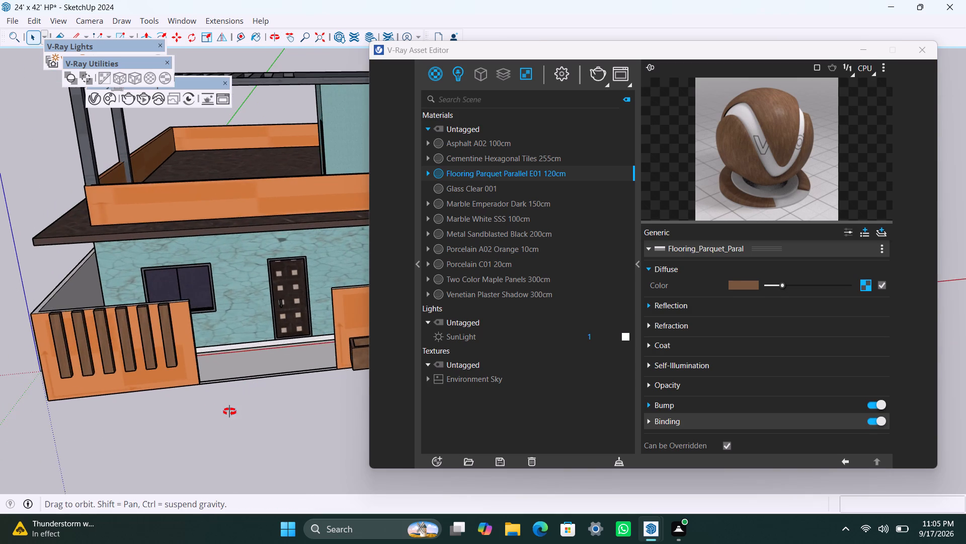
middle_click_drag(229, 412, 195, 465)
scroll(256, 368, "up", 2)
triple_click(256, 369)
triple_click(258, 371)
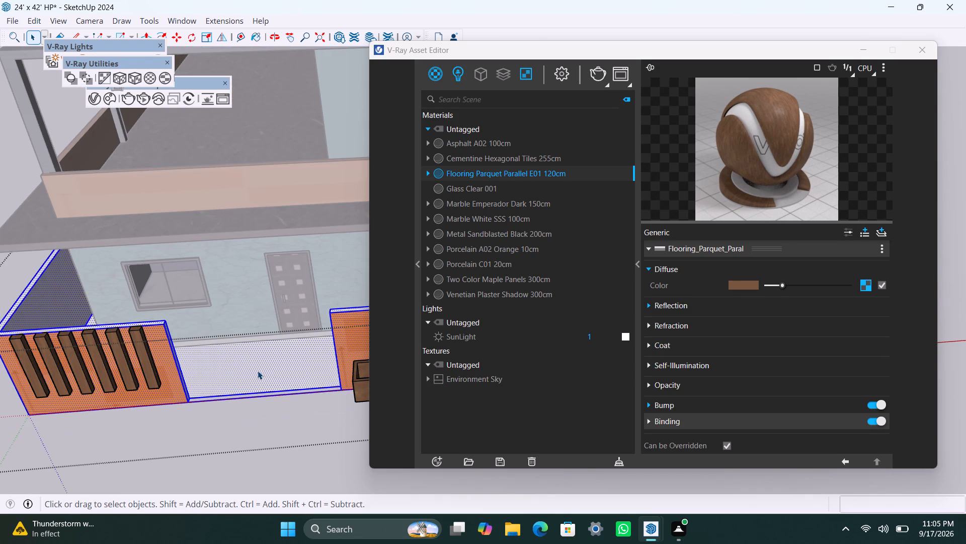
left_click(275, 365)
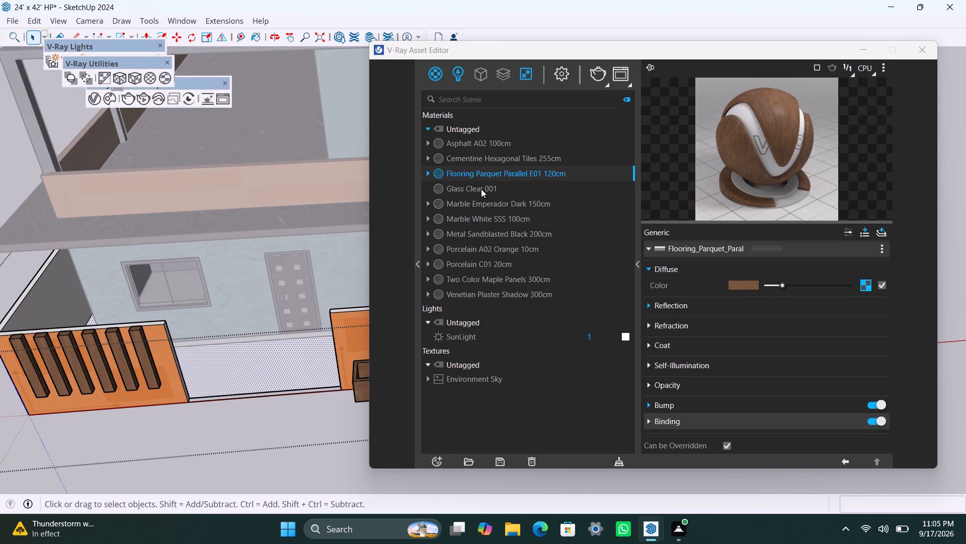
left_click(503, 158)
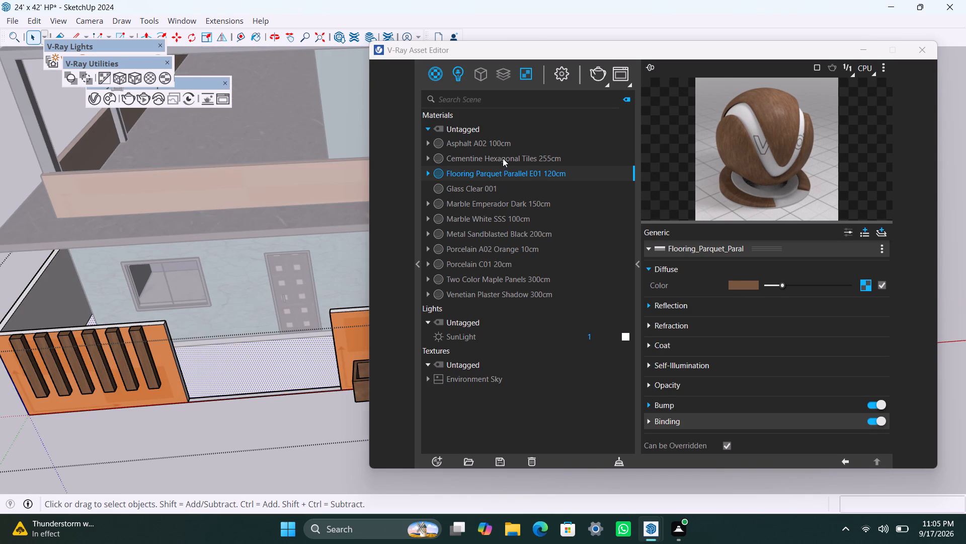
right_click(503, 158)
left_click(545, 185)
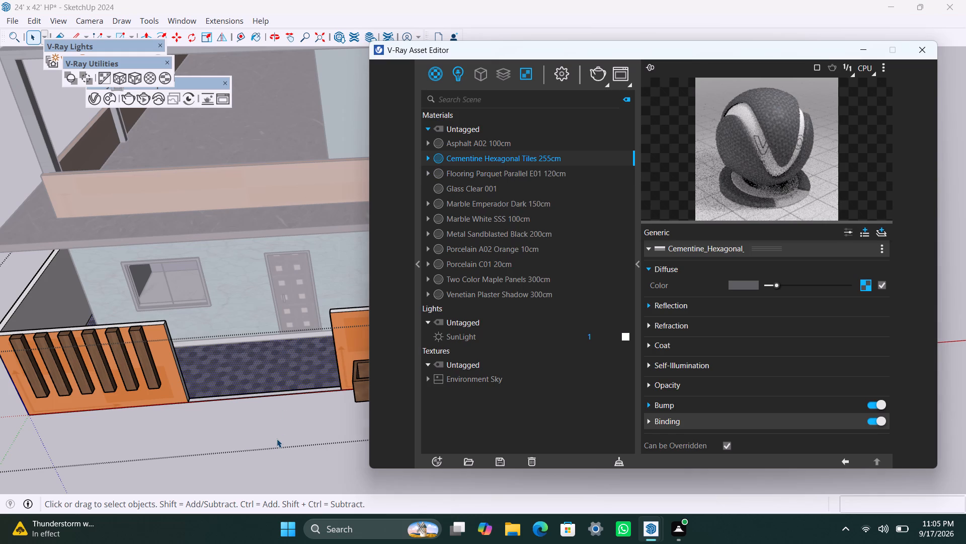
left_click(277, 439)
scroll(255, 421, "down", 3)
triple_click(183, 448)
scroll(141, 396, "down", 5)
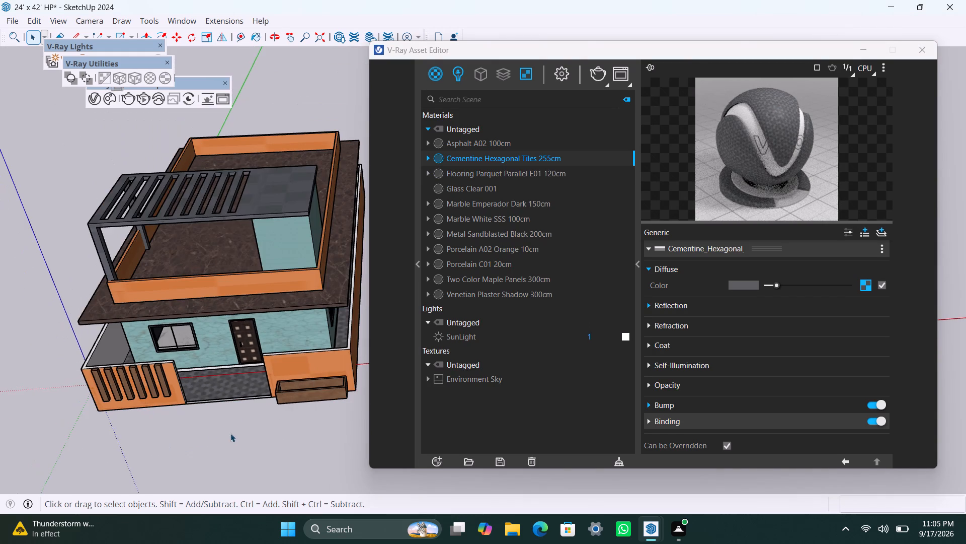
Save the model.
middle_click_drag(230, 431, 198, 410)
key("ctrl+s")
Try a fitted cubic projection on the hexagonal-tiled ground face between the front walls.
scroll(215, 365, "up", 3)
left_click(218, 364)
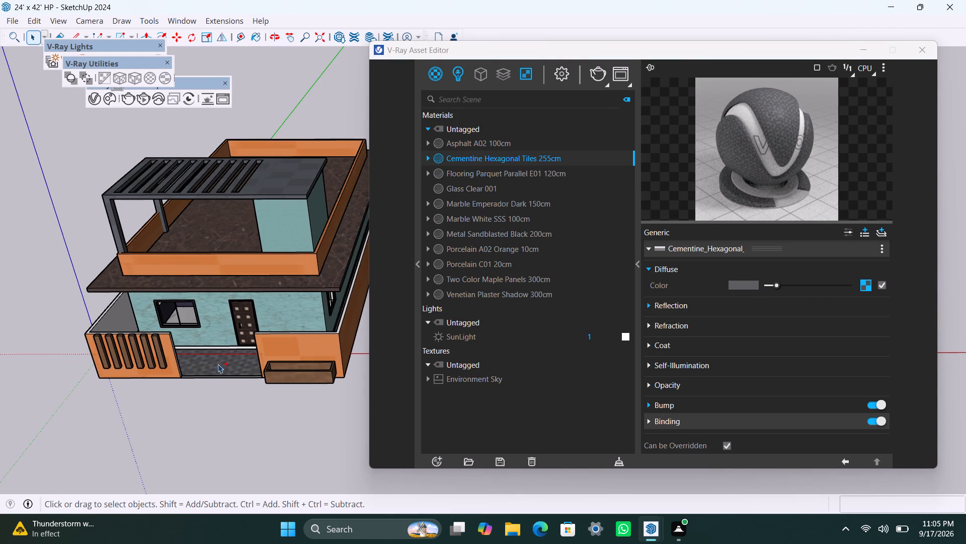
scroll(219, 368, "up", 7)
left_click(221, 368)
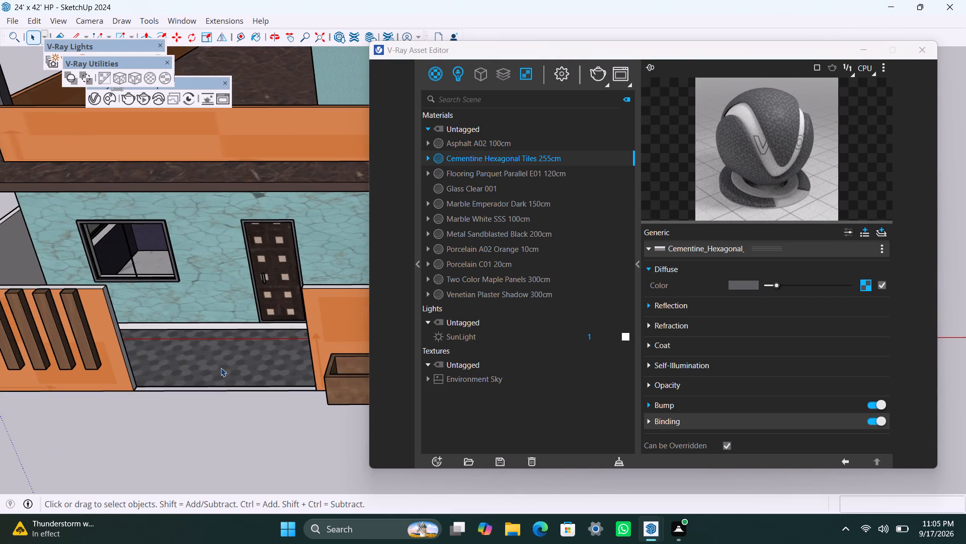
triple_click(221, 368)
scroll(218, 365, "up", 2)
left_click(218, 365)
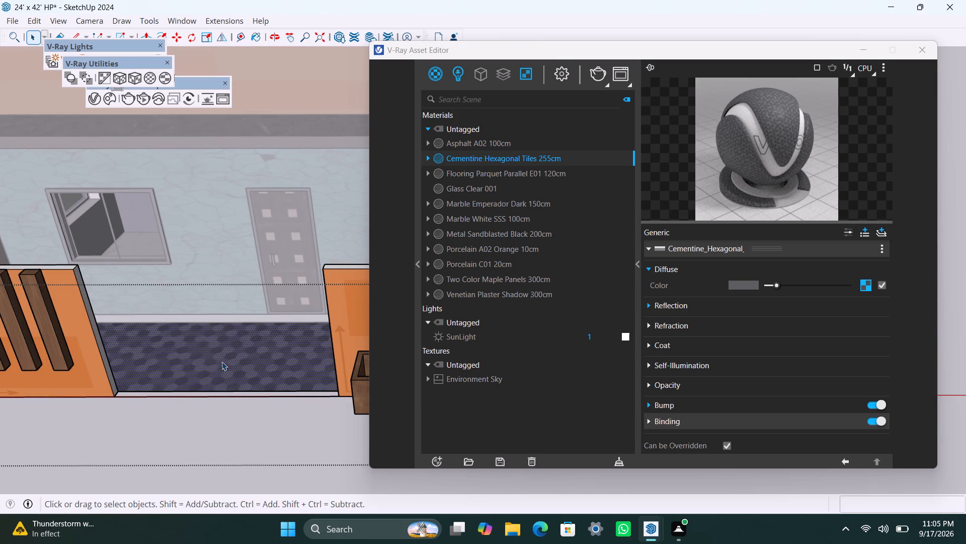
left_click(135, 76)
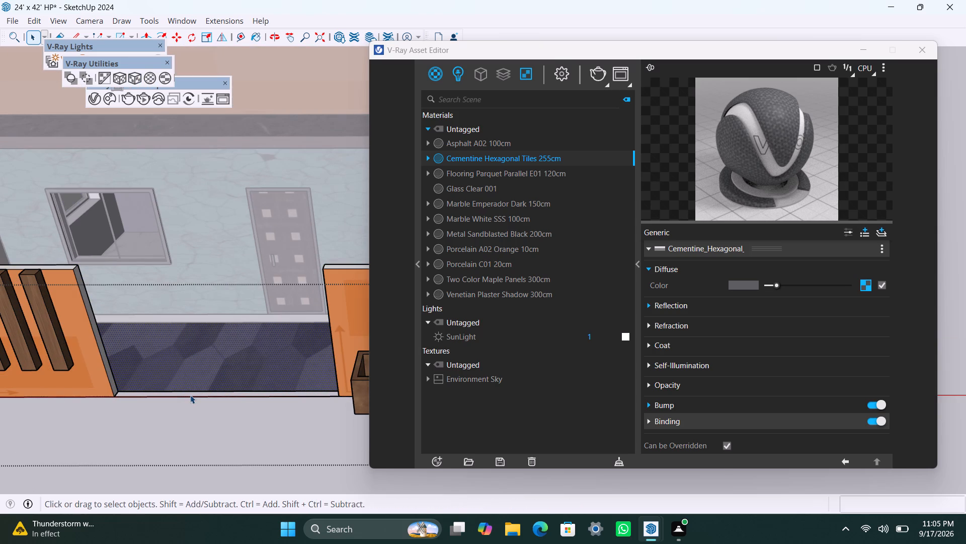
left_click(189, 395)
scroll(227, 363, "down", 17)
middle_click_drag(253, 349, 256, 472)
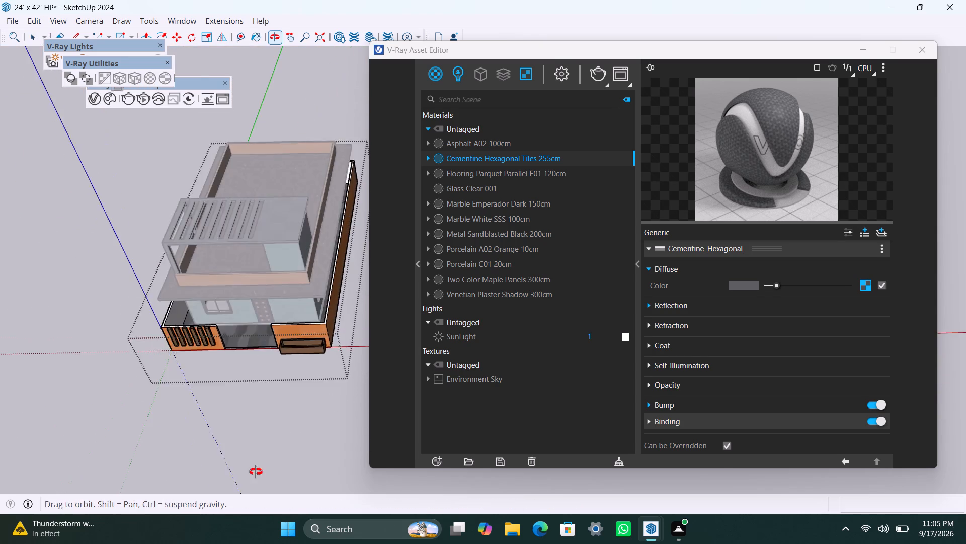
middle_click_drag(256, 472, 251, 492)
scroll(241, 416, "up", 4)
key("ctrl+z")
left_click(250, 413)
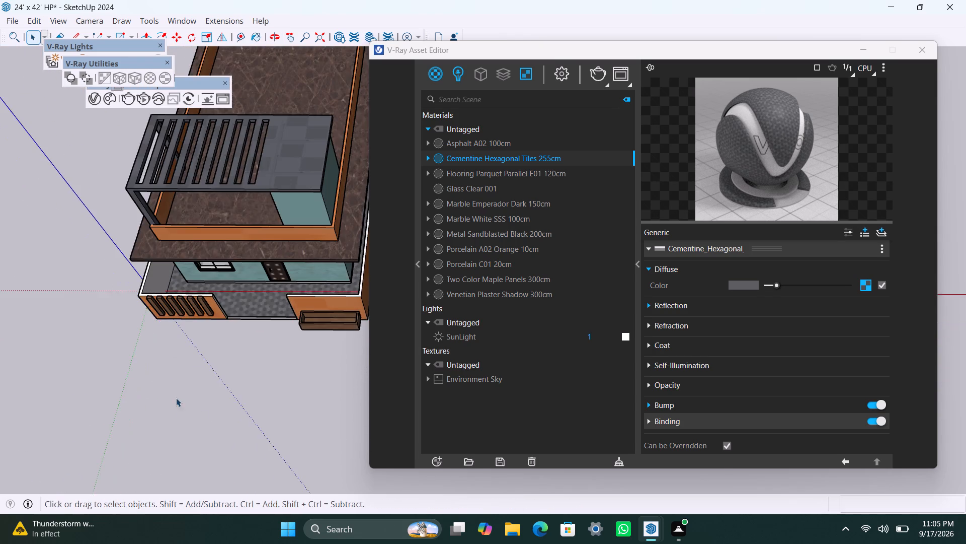
Apply a fitted cubic projection to the connected faces of the slatted pergola frame on the upper floor, and exit the group.
scroll(183, 404, "down", 5)
middle_click_drag(200, 418, 210, 337)
scroll(270, 240, "up", 3)
triple_click(261, 229)
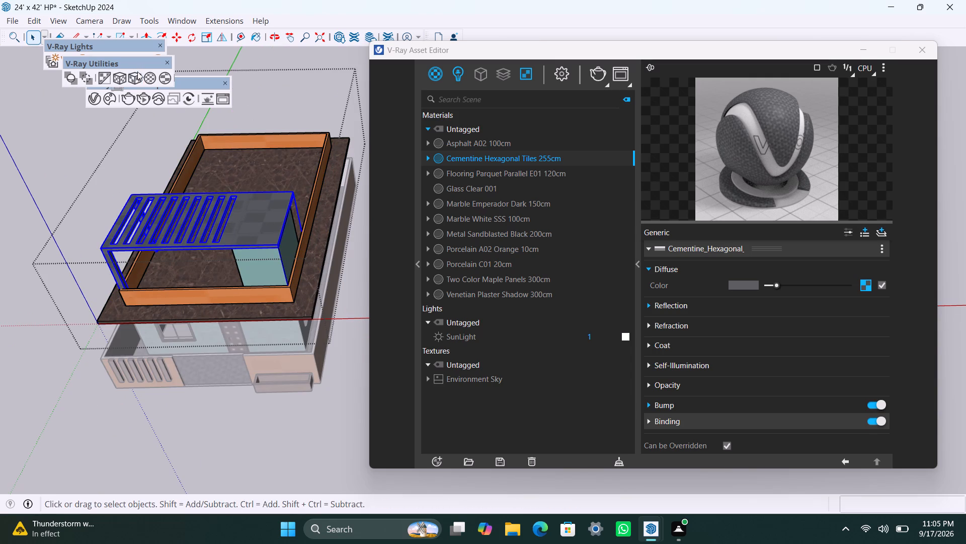
left_click_drag(137, 73, 137, 78)
left_click(32, 398)
scroll(141, 389, "down", 4)
Save the model.
middle_click_drag(168, 407, 180, 317)
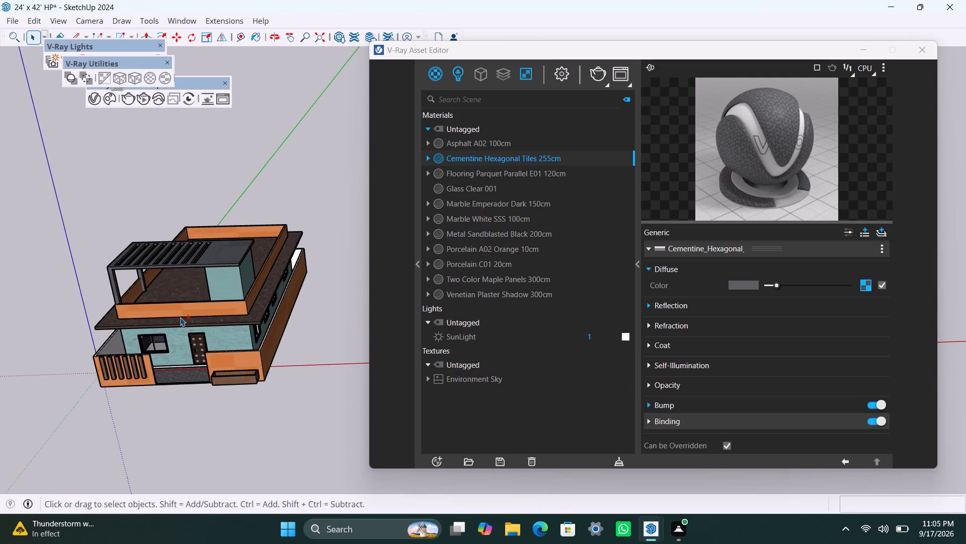
key("ctrl+s")
left_click(222, 435)
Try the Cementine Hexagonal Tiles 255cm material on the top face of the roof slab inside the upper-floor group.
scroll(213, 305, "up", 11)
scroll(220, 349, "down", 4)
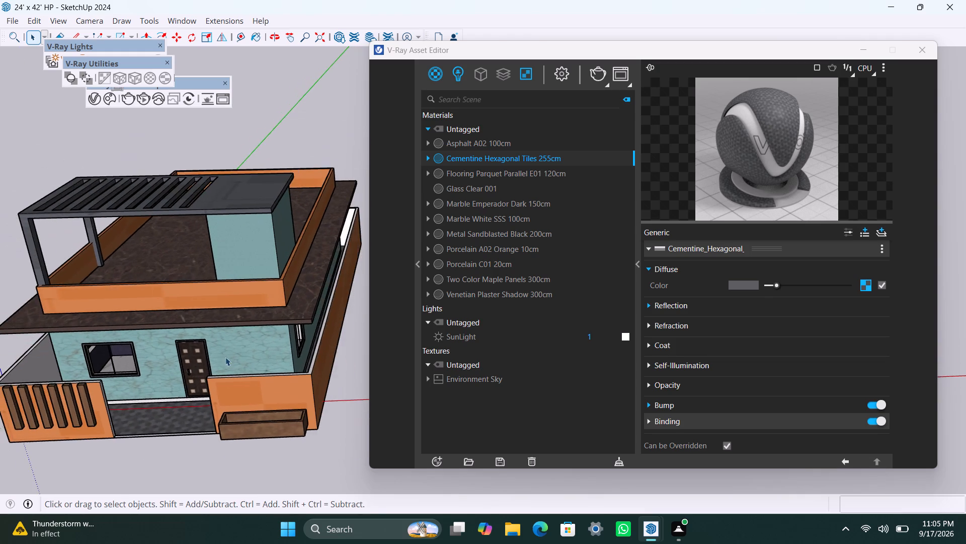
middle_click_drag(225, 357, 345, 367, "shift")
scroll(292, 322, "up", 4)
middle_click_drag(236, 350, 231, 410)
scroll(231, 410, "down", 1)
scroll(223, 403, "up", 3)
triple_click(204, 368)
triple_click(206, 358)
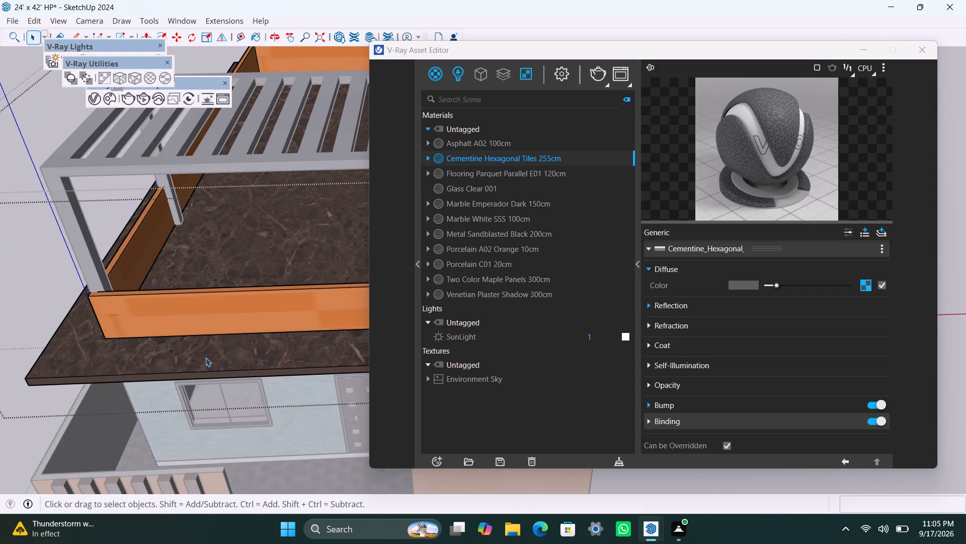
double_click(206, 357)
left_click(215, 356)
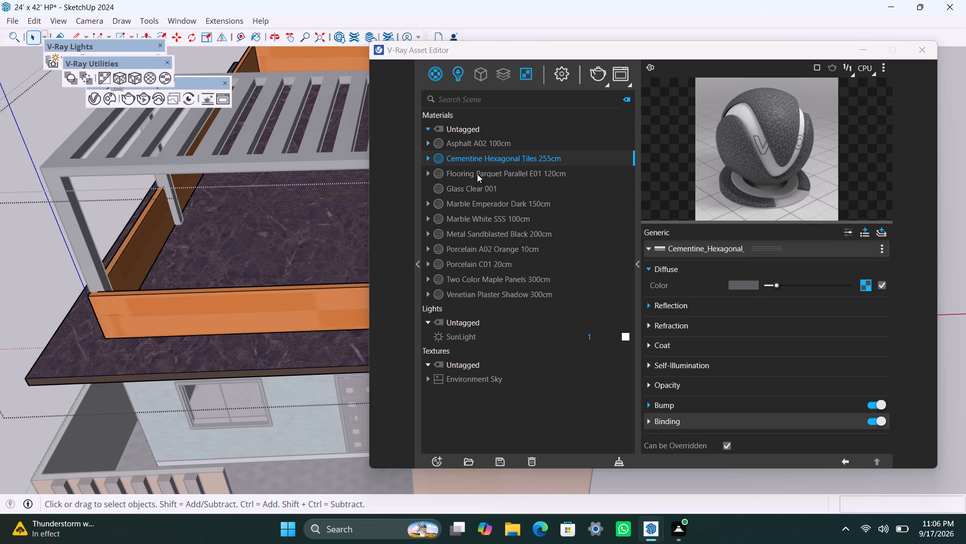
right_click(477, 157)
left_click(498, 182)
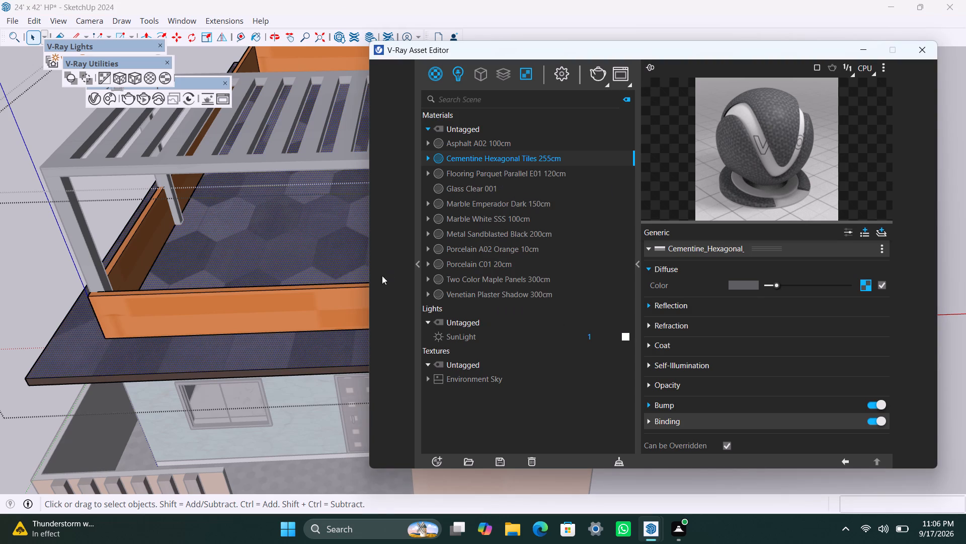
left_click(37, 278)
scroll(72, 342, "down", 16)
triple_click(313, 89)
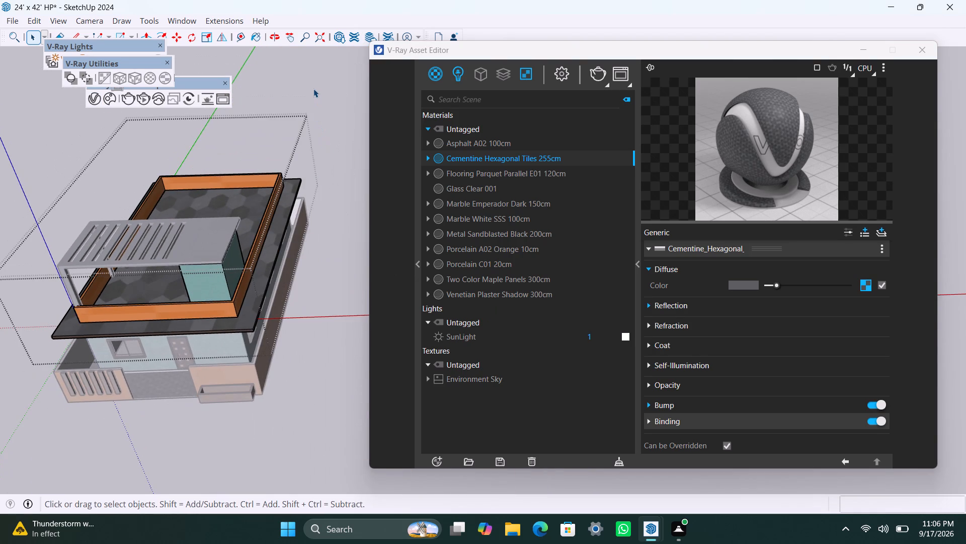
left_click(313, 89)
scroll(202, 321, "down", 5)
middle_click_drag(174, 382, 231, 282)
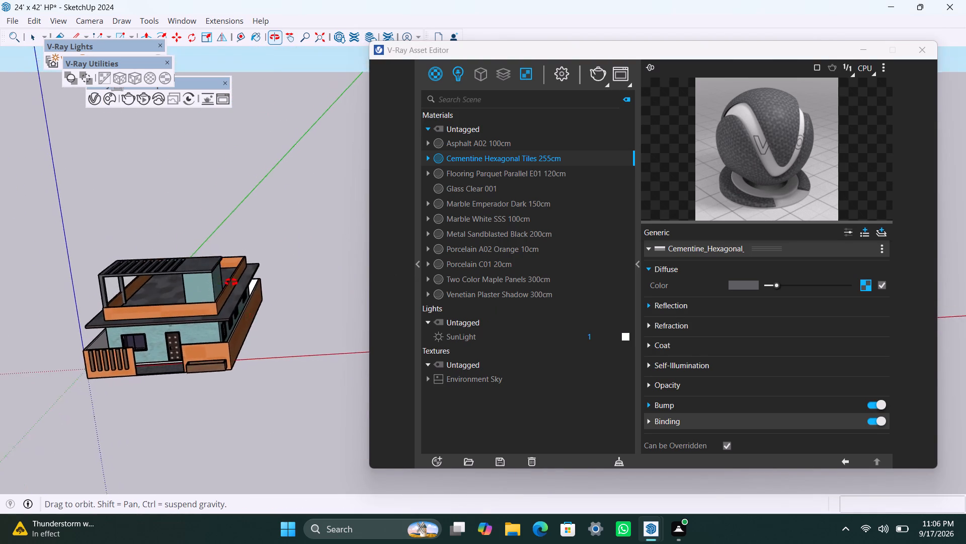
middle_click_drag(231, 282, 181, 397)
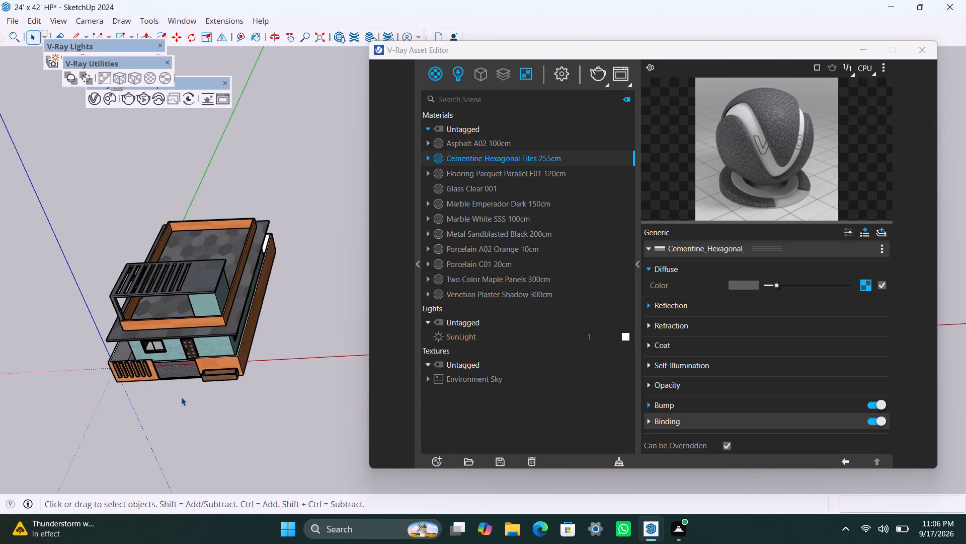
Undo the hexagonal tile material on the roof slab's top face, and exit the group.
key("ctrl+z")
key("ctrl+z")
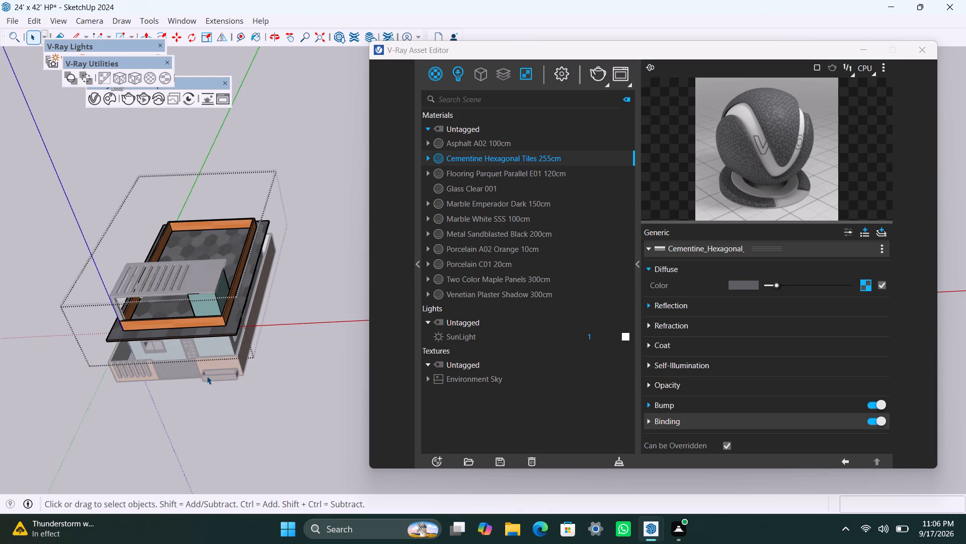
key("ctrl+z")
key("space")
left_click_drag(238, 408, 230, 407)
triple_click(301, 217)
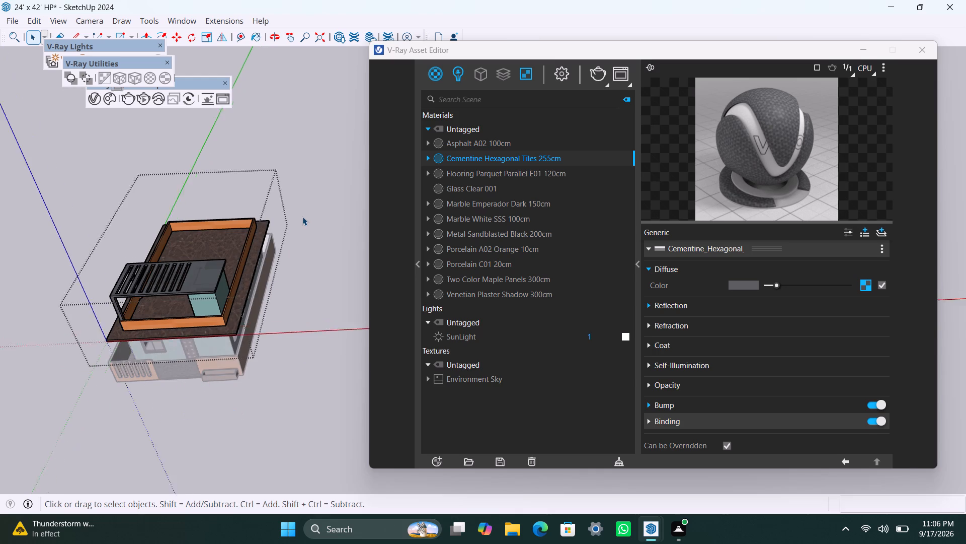
Examine the front facade, pergola and front walls of the house from eye level.
scroll(212, 346, "up", 3)
middle_click_drag(156, 362, 192, 209)
scroll(208, 326, "up", 1)
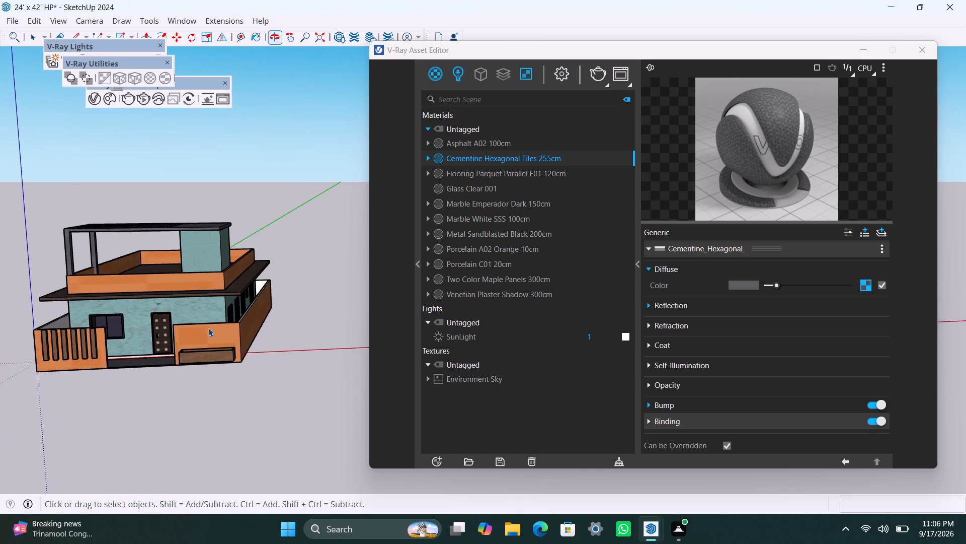
scroll(208, 328, "up", 2)
middle_click_drag(197, 360, 352, 375)
scroll(298, 387, "up", 3)
middle_click_drag(221, 409, 194, 364)
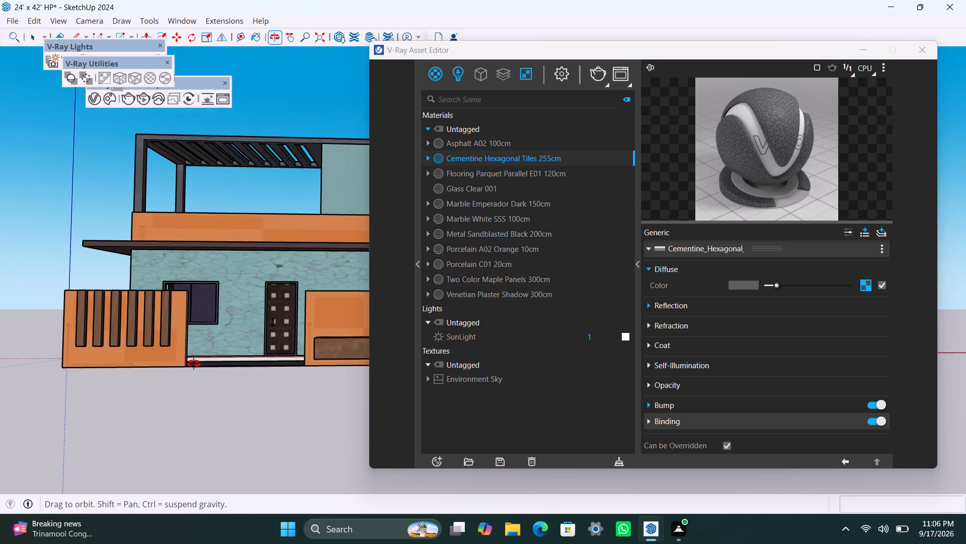
middle_click_drag(194, 364, 200, 374)
Exit the upper-floor group and save the model.
key("ctrl+z")
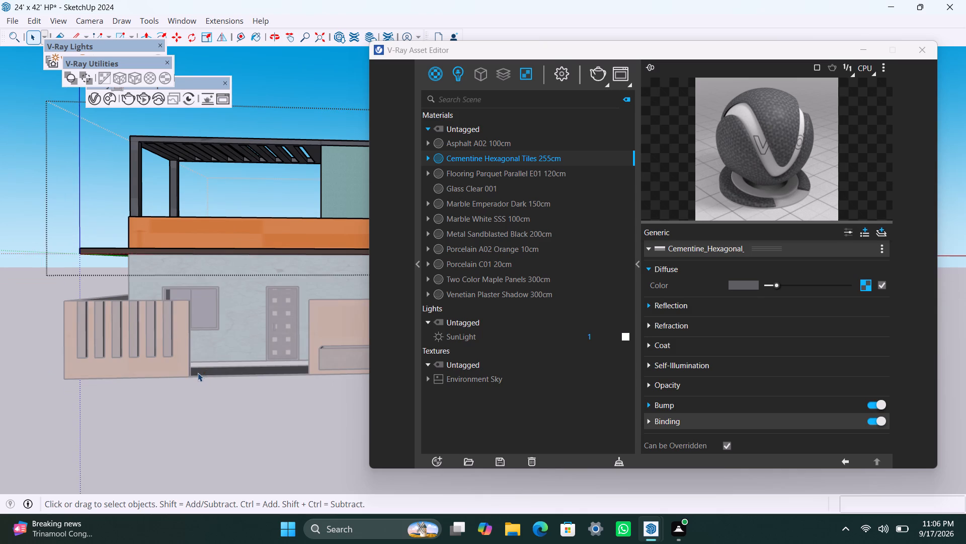
left_click(200, 405)
key("ctrl+s")
Minimize the V-Ray Asset Editor and examine the materials on the house's facade, roof slab, pergola and tiled ground from the front and above.
middle_click_drag(164, 220, 174, 274)
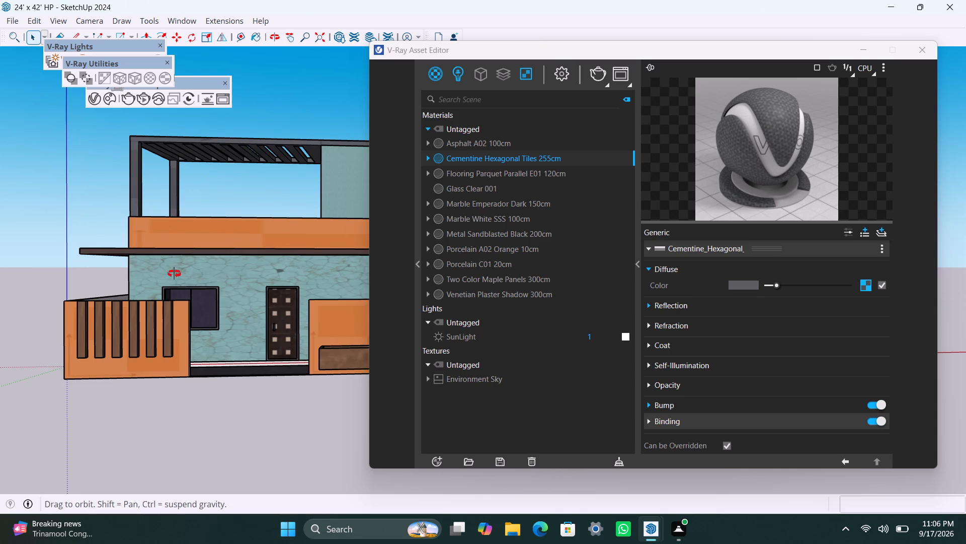
middle_click_drag(174, 274, 164, 480)
scroll(174, 448, "up", 2)
middle_click_drag(328, 443, 273, 285)
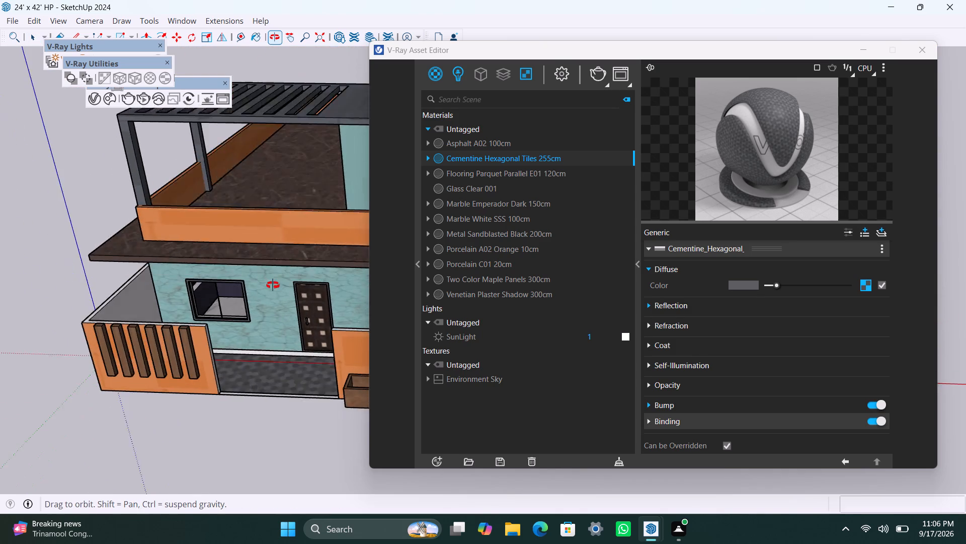
middle_click_drag(273, 285, 258, 304)
scroll(247, 328, "down", 9)
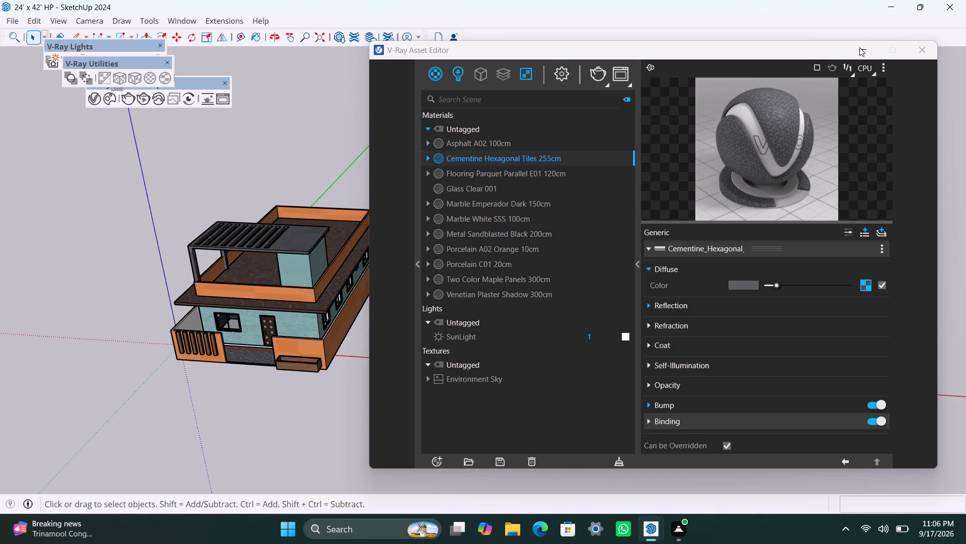
left_click(860, 47)
scroll(338, 468, "up", 2)
middle_click_drag(285, 392, 432, 417)
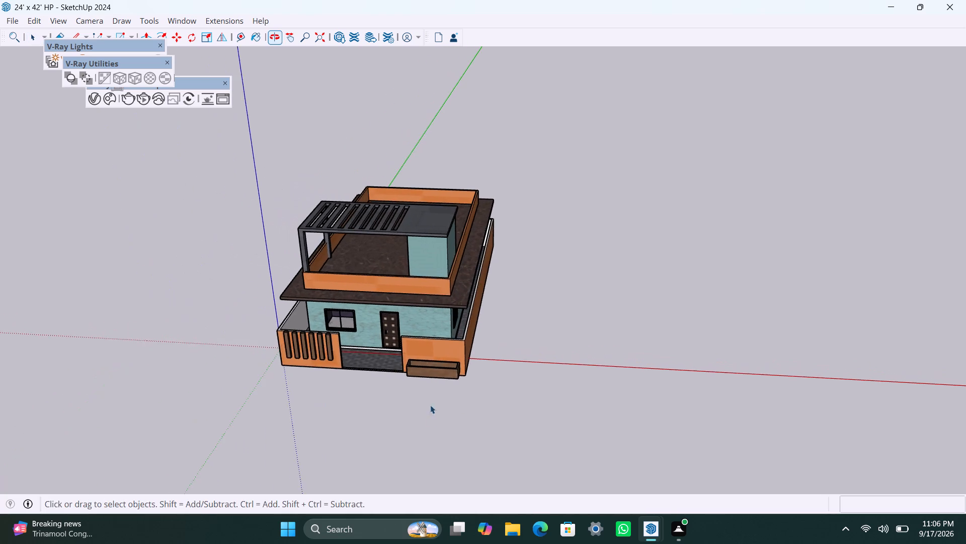
scroll(427, 387, "up", 4)
middle_click_drag(344, 385, 390, 339)
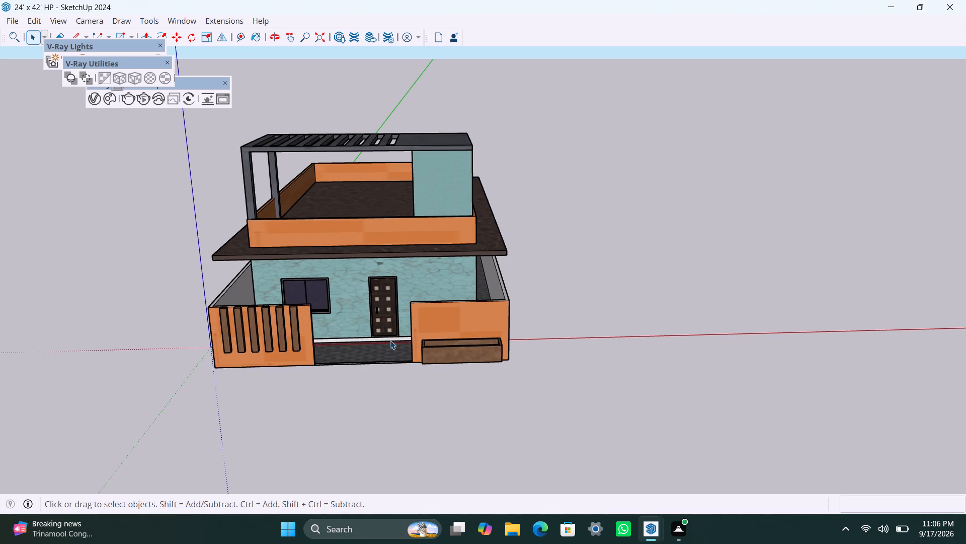
scroll(389, 337, "up", 1)
middle_click_drag(380, 344, 479, 396)
scroll(469, 406, "up", 2)
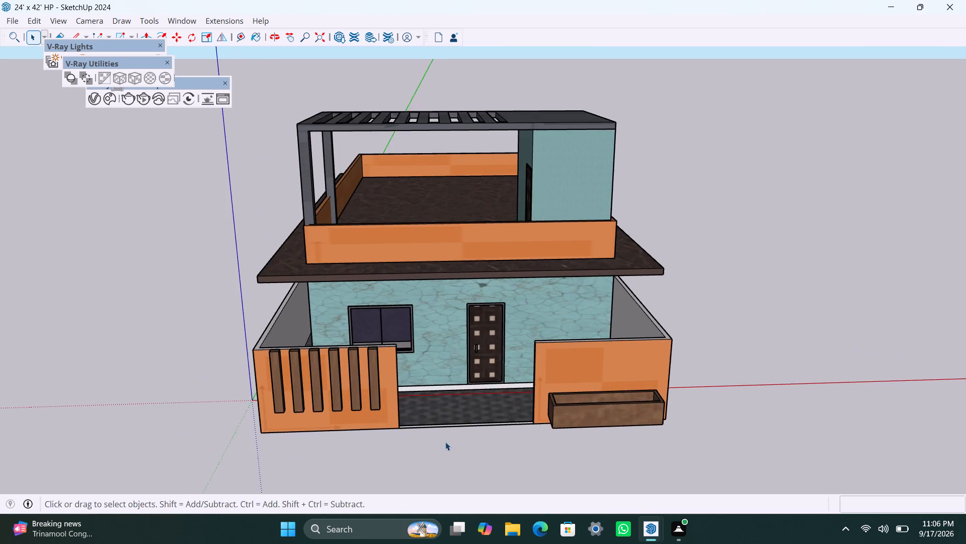
middle_click_drag(442, 442, 393, 429)
scroll(475, 358, "up", 2)
middle_click_drag(513, 346, 475, 519)
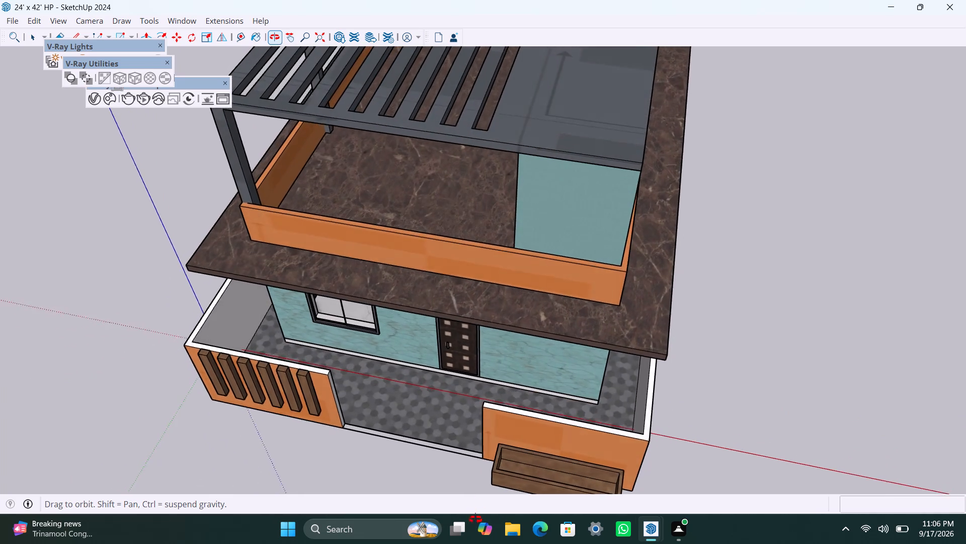
Open the Chaos Cosmos browser and show the downloaded 3D models.
middle_click_drag(475, 519, 513, 325)
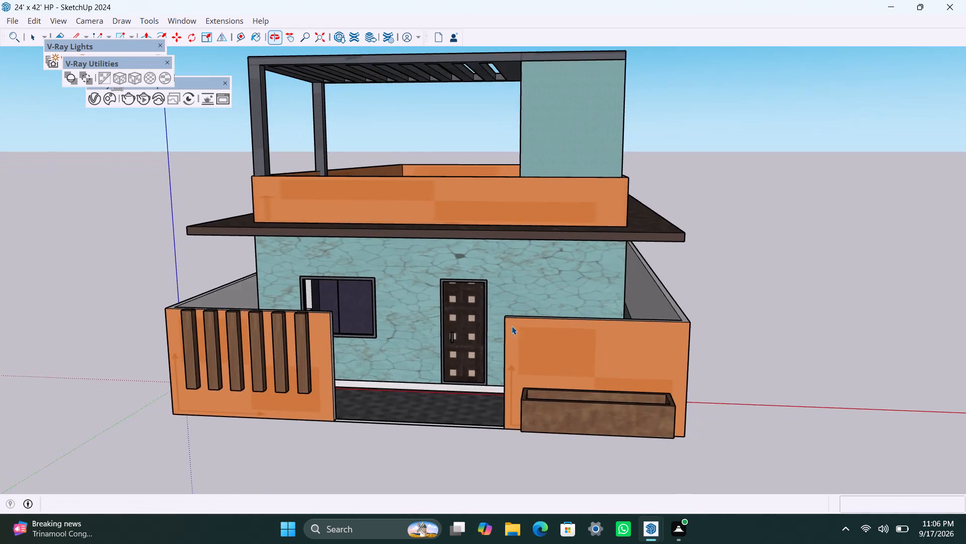
scroll(487, 338, "up", 2)
middle_click_drag(459, 366, 518, 371, "shift")
scroll(458, 351, "down", 5)
middle_click_drag(414, 413, 462, 415)
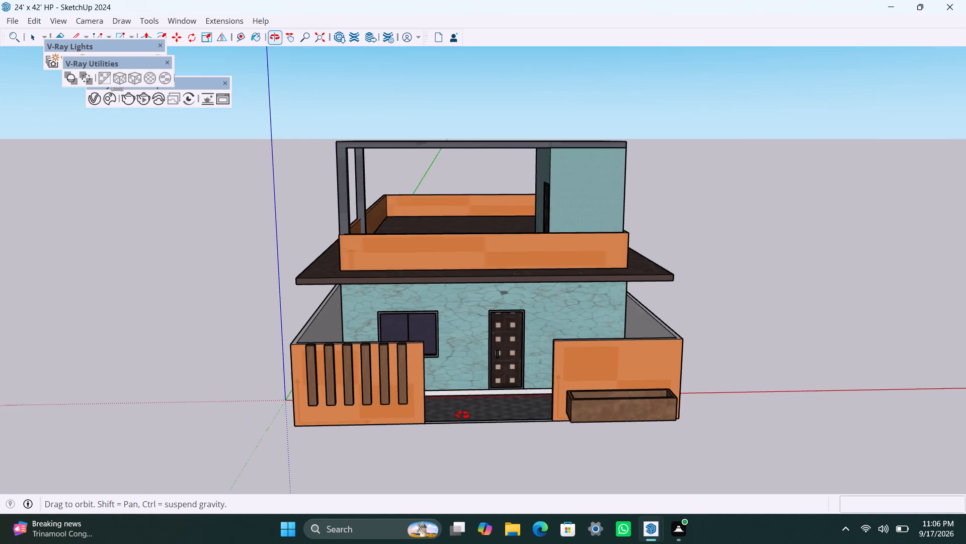
middle_click_drag(462, 415, 464, 397)
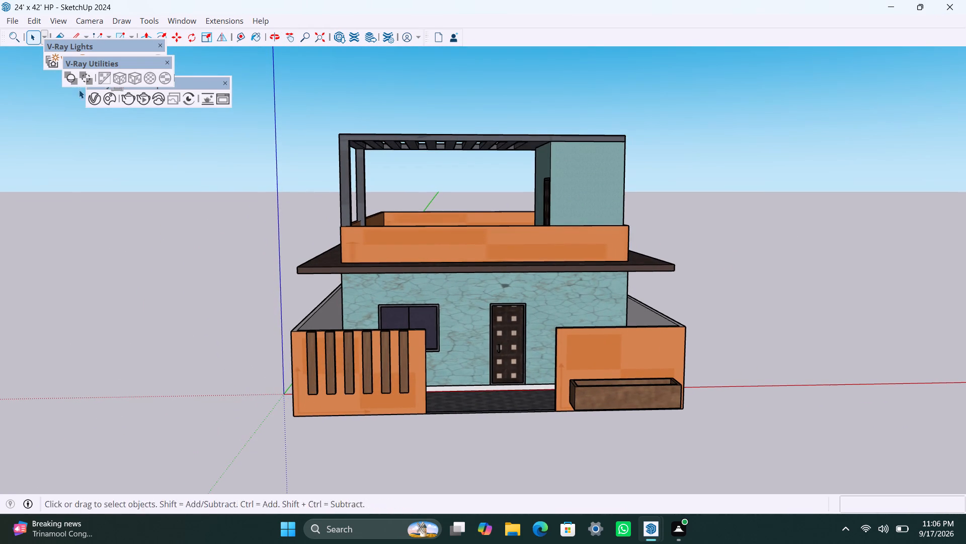
left_click(105, 98)
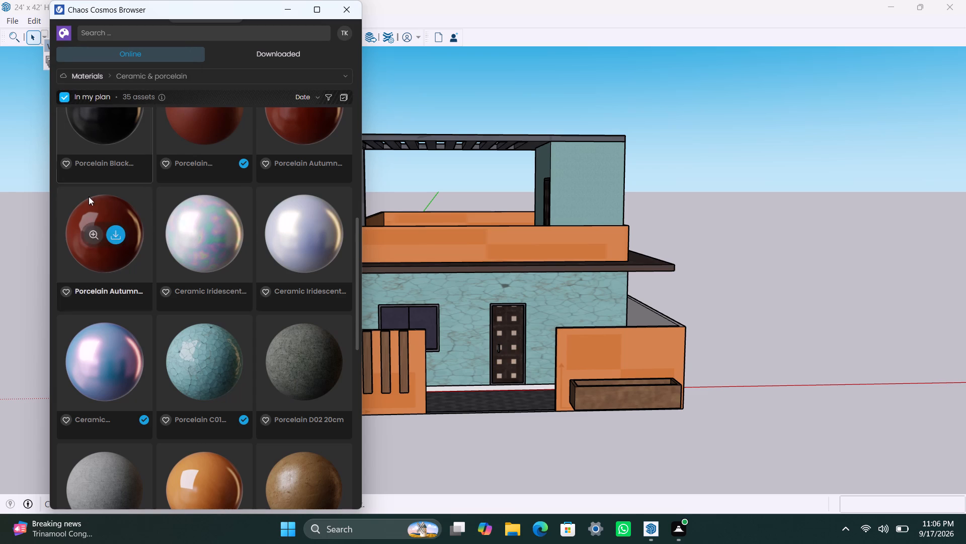
left_click(267, 54)
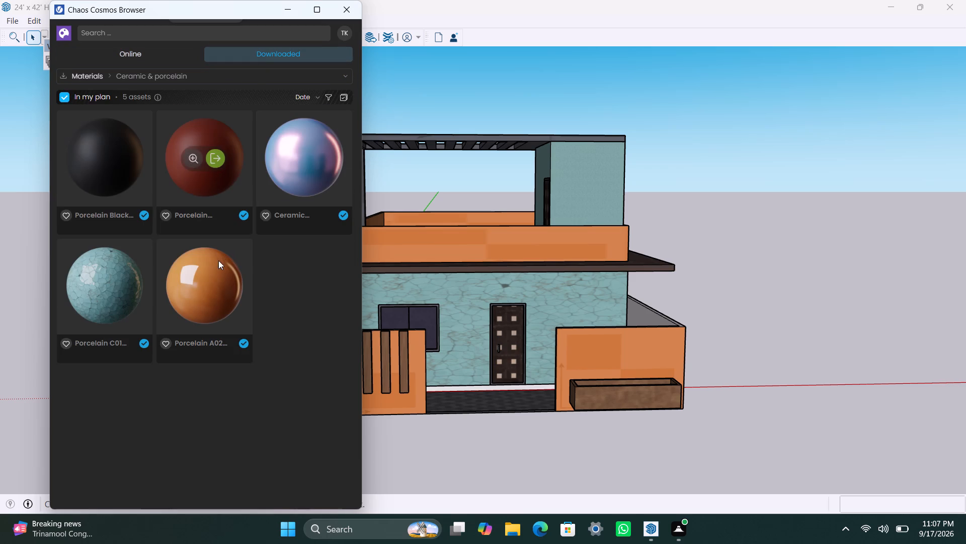
left_click(204, 76)
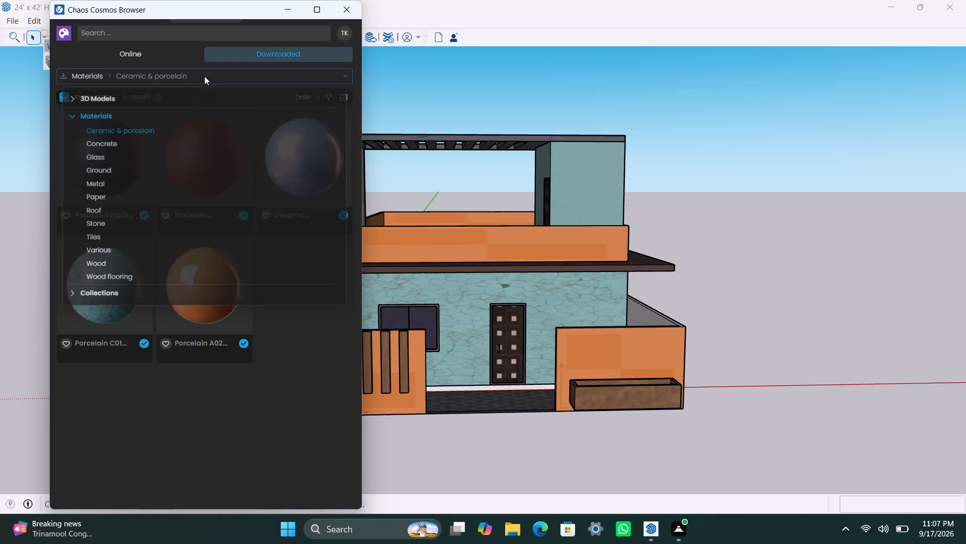
left_click(77, 97)
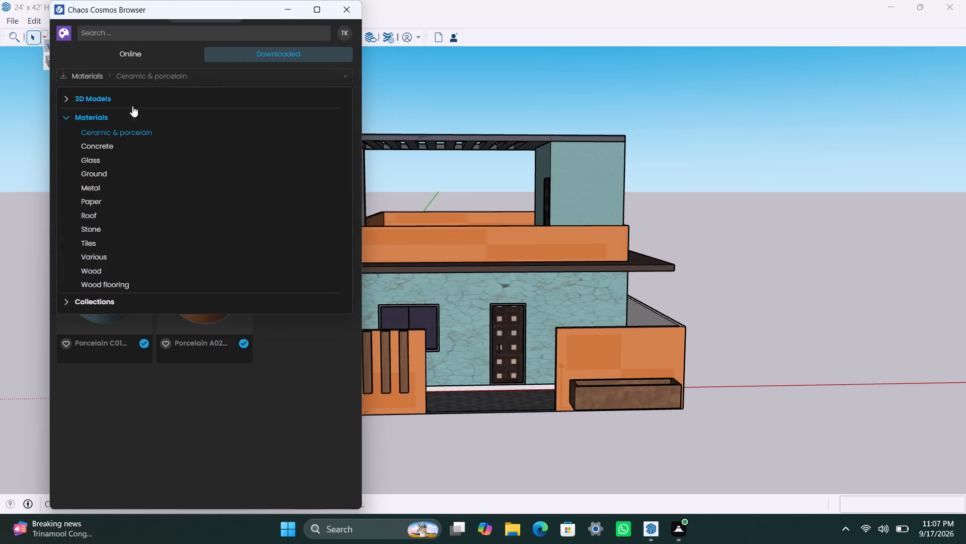
left_click(62, 97)
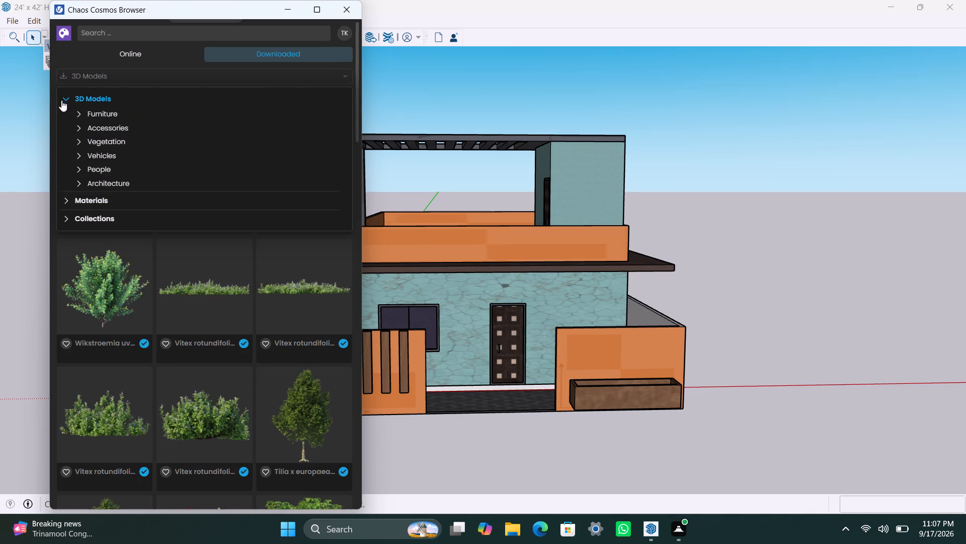
Import the Skimmia japonica Rubella 004 plant from the downloaded models.
scroll(294, 386, "down", 4)
scroll(243, 359, "down", 1)
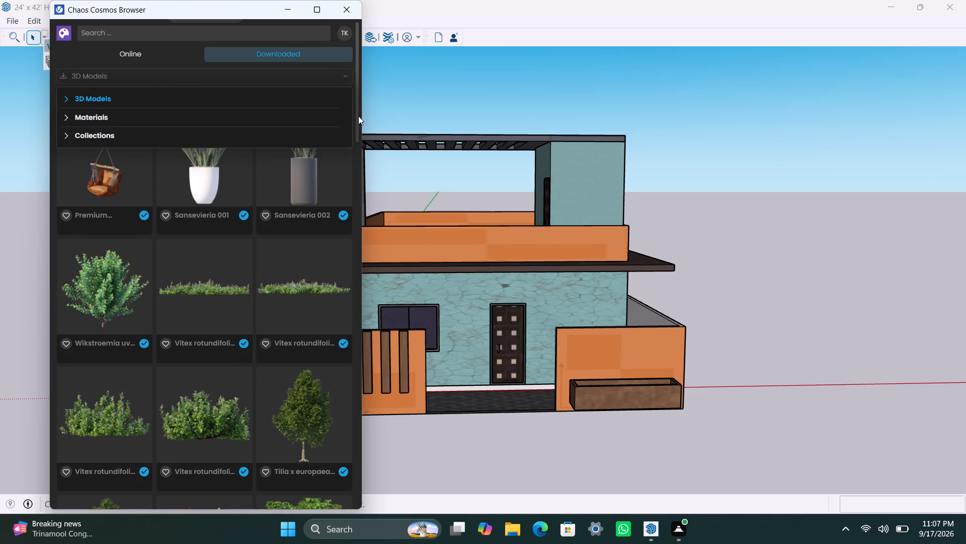
left_click_drag(358, 121, 362, 171)
scroll(272, 237, "down", 6)
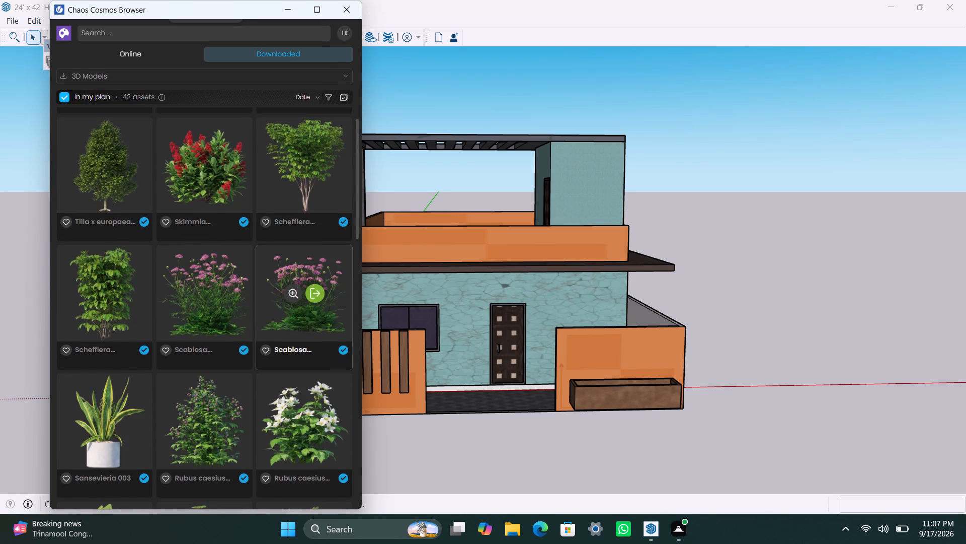
left_click(217, 164)
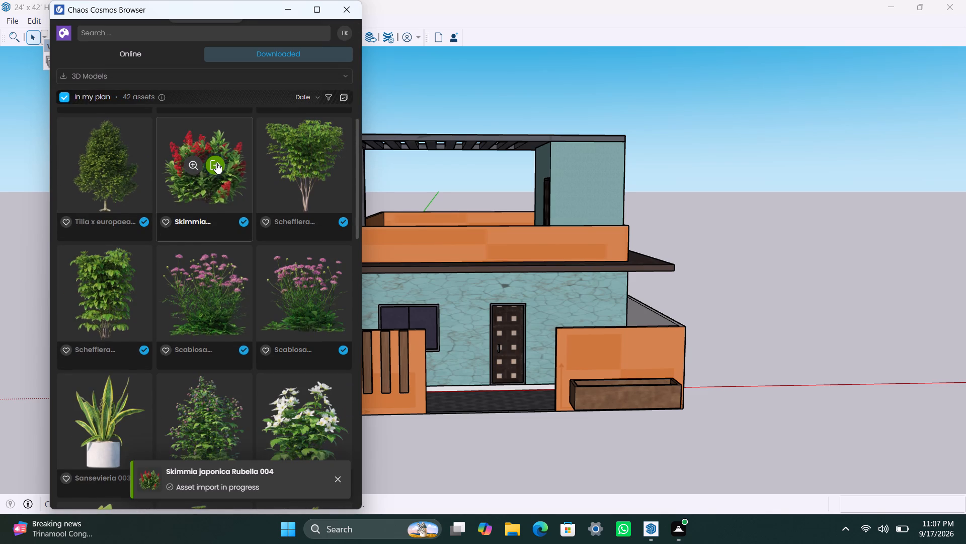
Place four Skimmia plants side by side in a row inside the planter at the front wall, and end the placement.
scroll(582, 396, "up", 2)
middle_click_drag(580, 387, 532, 448)
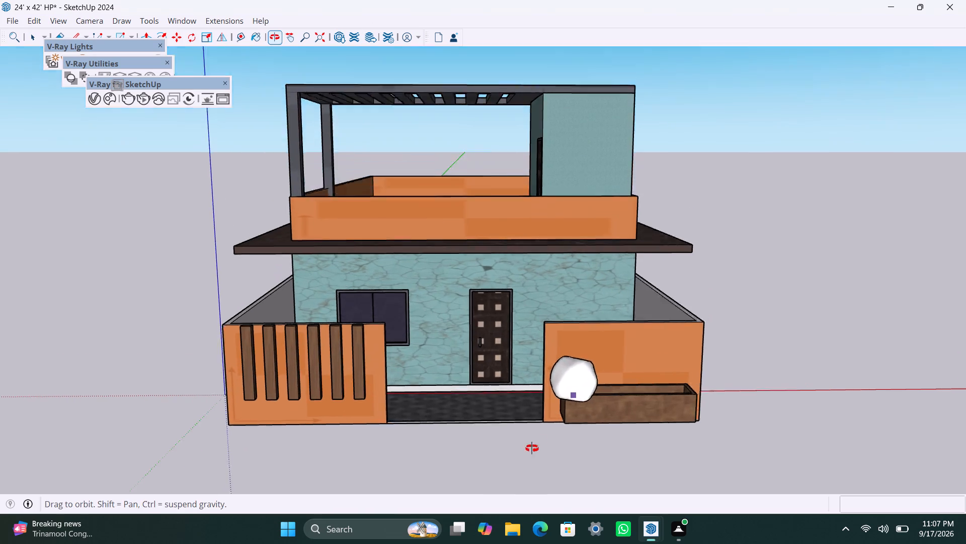
middle_click_drag(532, 448, 521, 463)
scroll(540, 457, "up", 11)
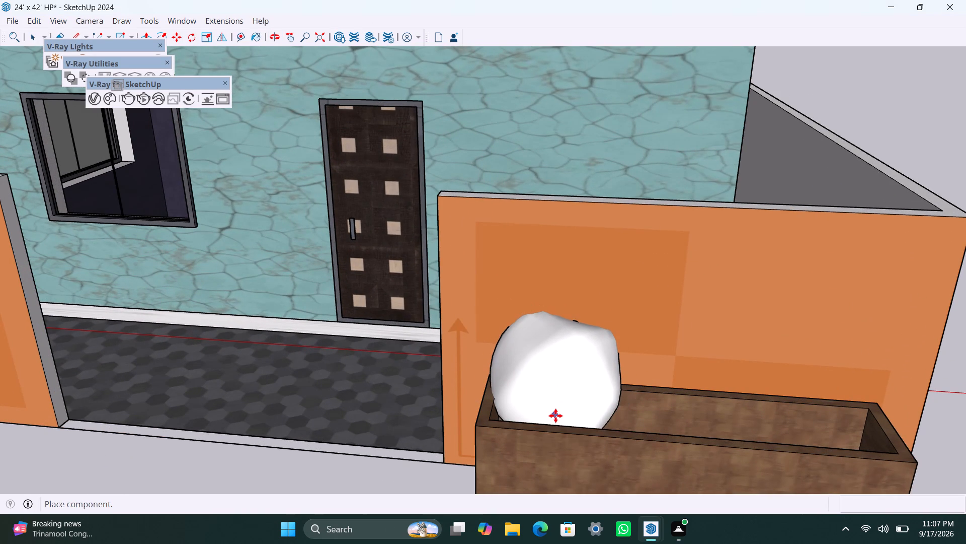
left_click(555, 416)
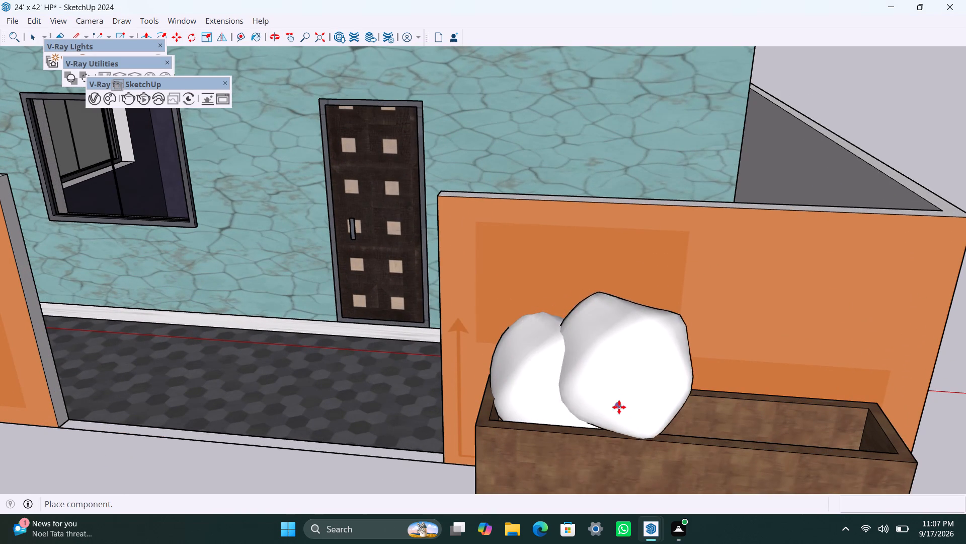
left_click(624, 422)
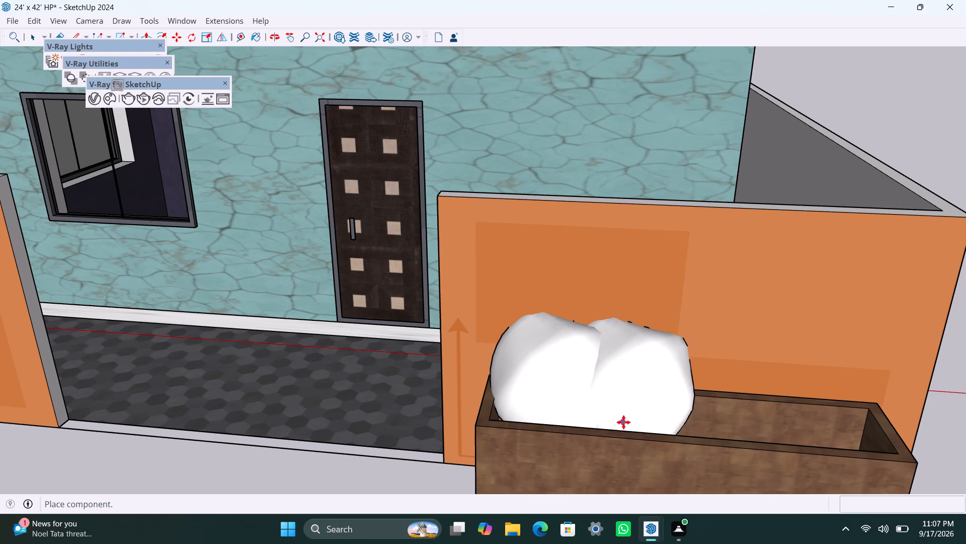
left_click(697, 425)
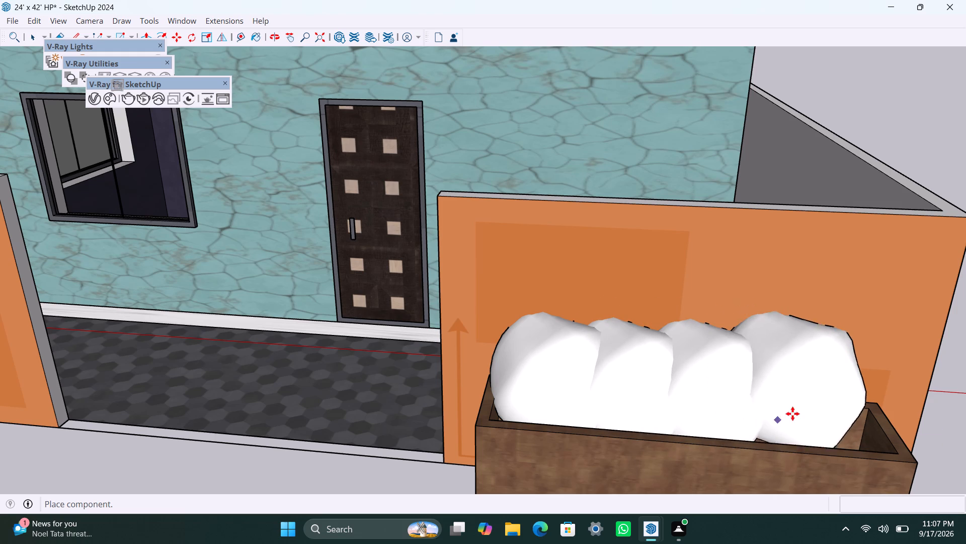
left_click(775, 435)
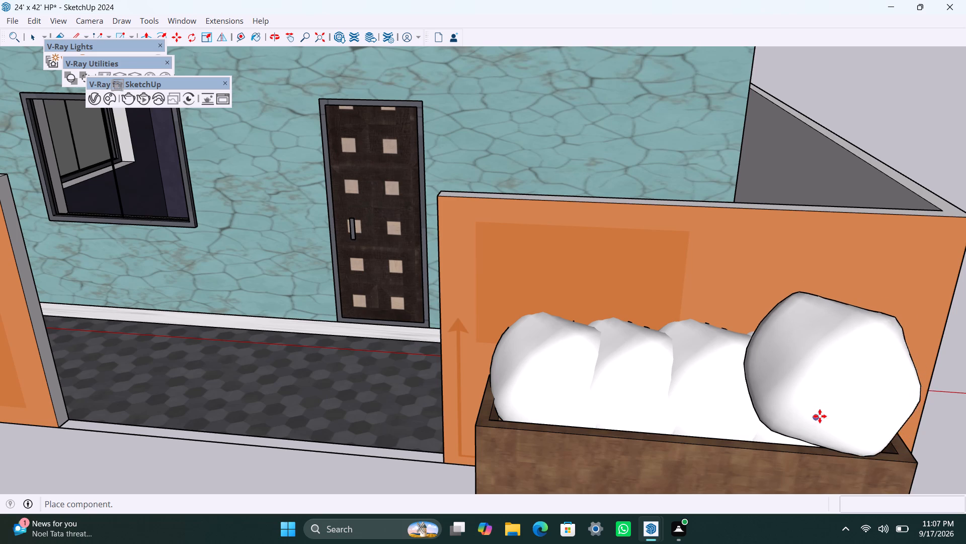
key("Escape")
key("space")
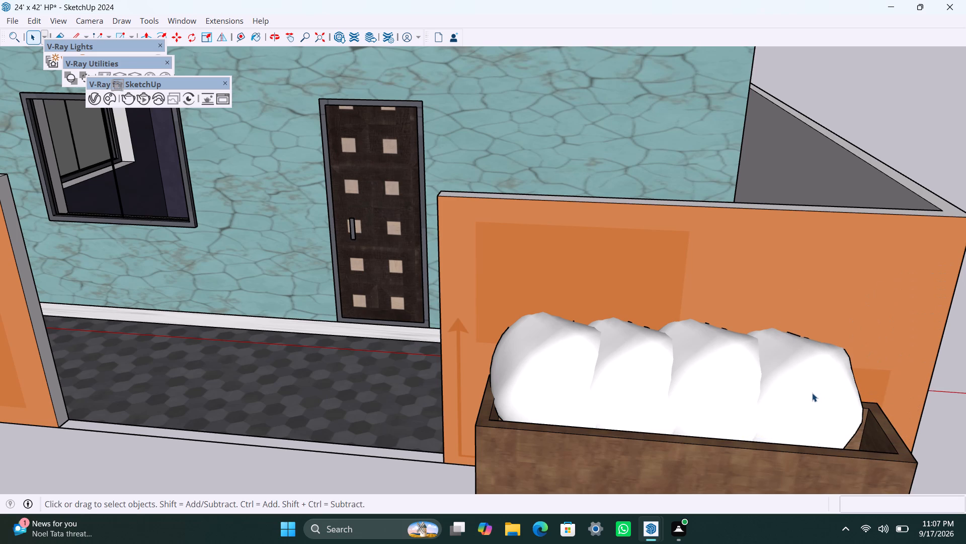
Even out the plant row by moving the fourth plant about 9" along the red axis and shifting the third plant the same way.
left_click(812, 393)
key("m")
left_click(811, 391)
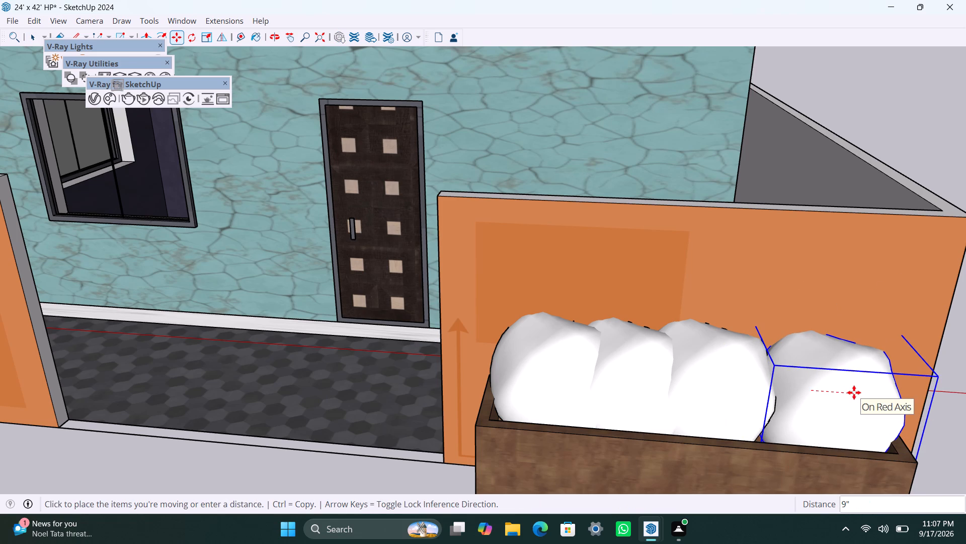
left_click(854, 392)
key("space")
left_click(762, 393)
key("m")
left_click(749, 397)
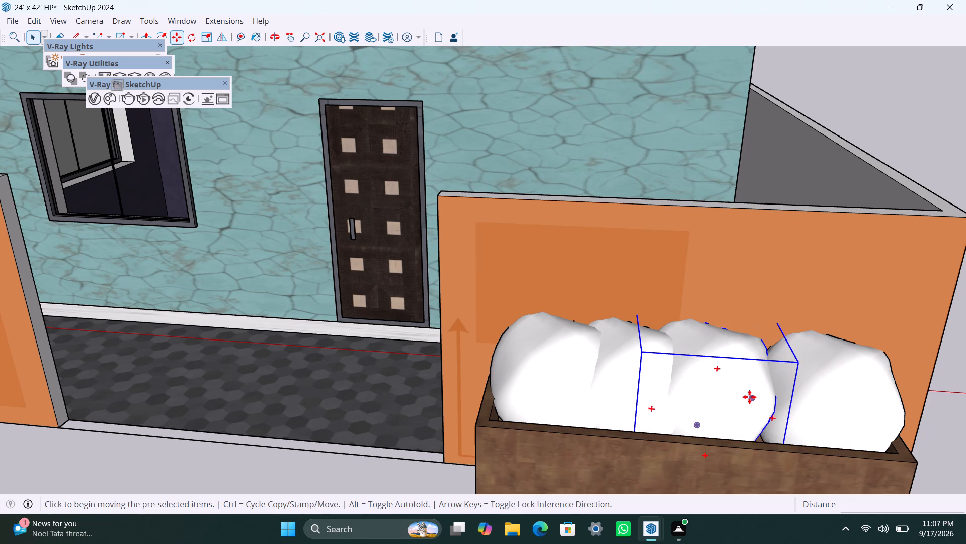
left_click(778, 398)
key("space")
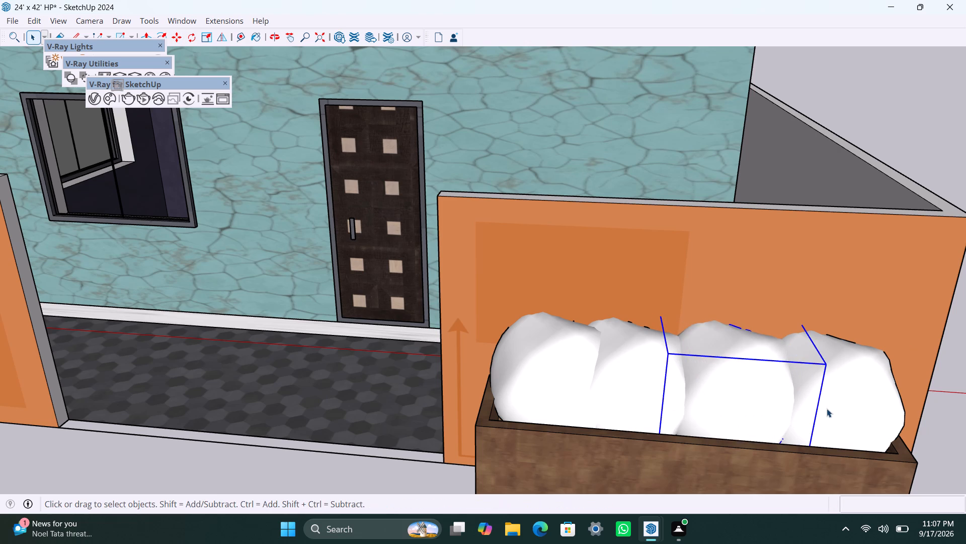
left_click(964, 405)
Save the model with the whole house front in view.
scroll(626, 383, "down", 11)
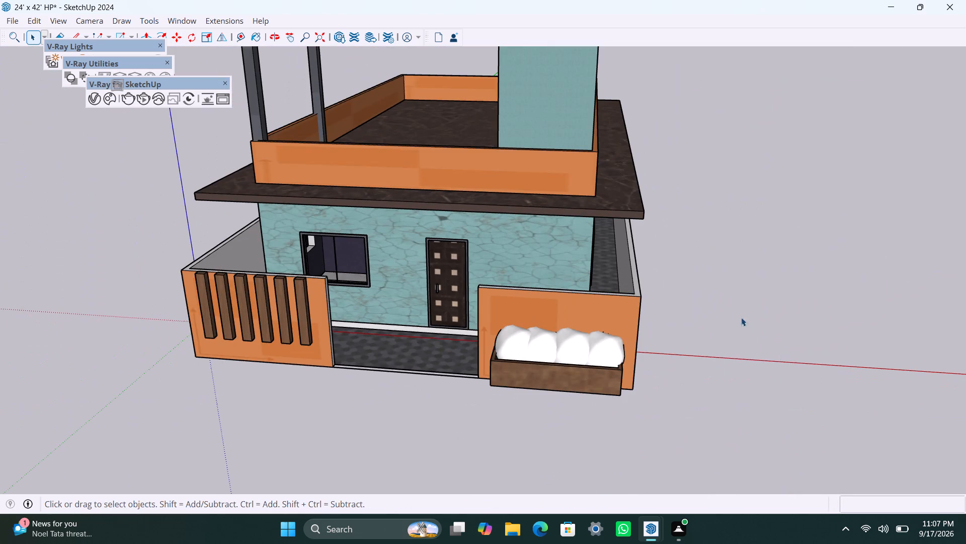
left_click(733, 305)
scroll(447, 373, "down", 2)
middle_click_drag(458, 407, 475, 420)
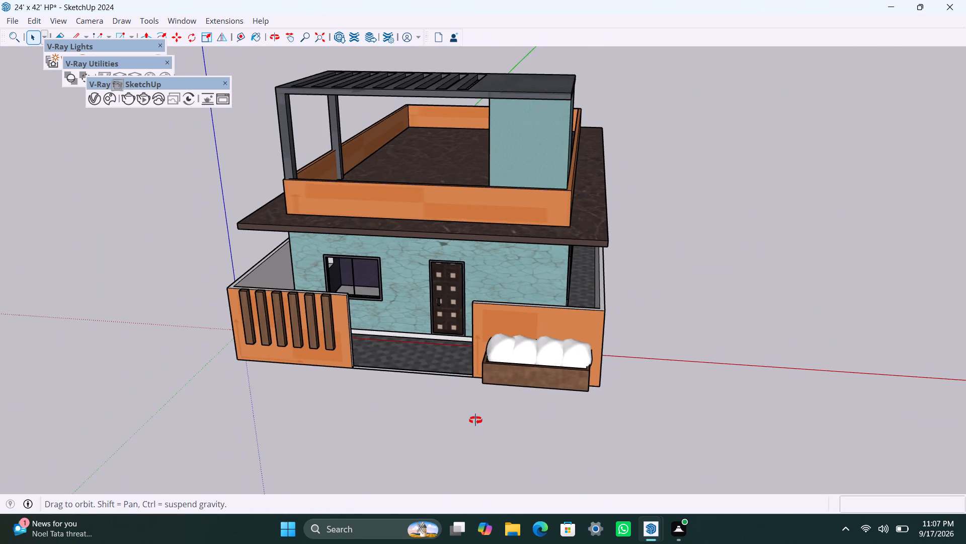
middle_click_drag(475, 420, 483, 424)
key("ctrl+s")
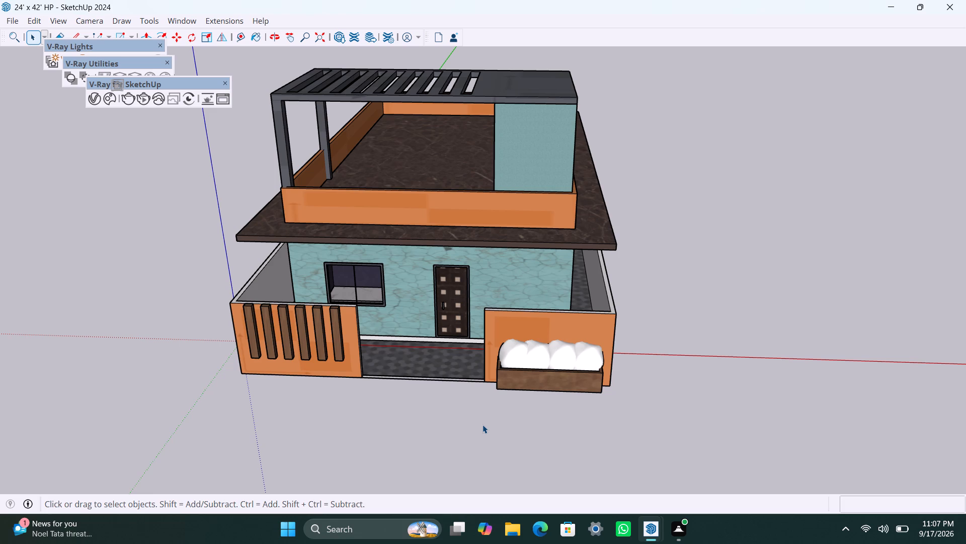
Draw a ground rectangle 30' long and about 10' deep in front of the house, starting at the corner of the slatted front wall.
scroll(435, 473, "up", 2)
middle_click_drag(445, 409, 463, 398)
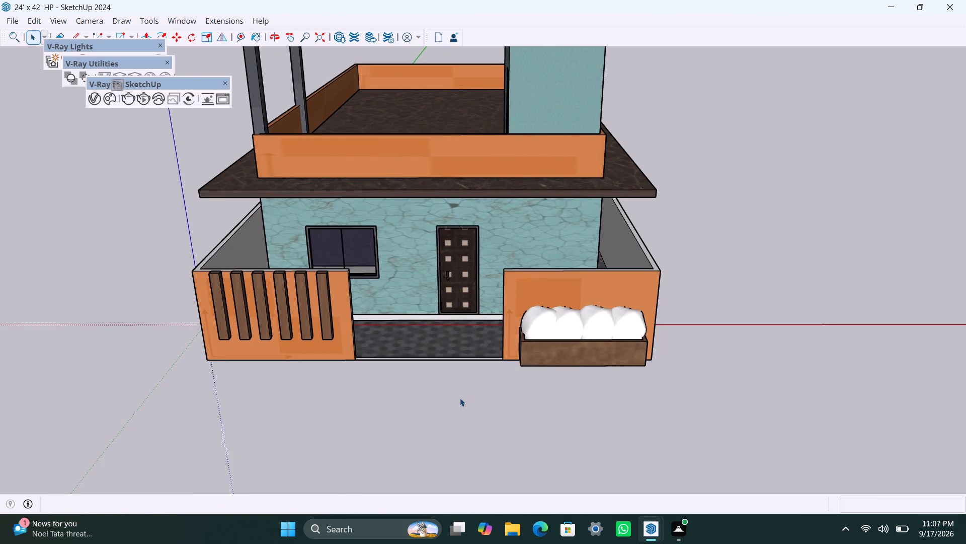
key("r")
left_click_drag(209, 362, 214, 375)
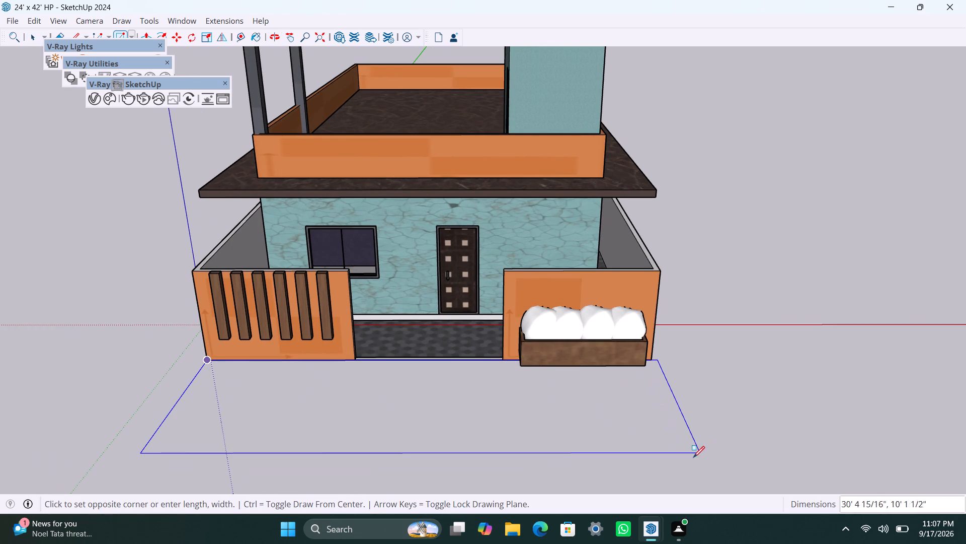
key("3")
type("0'")
key("Return")
key("space")
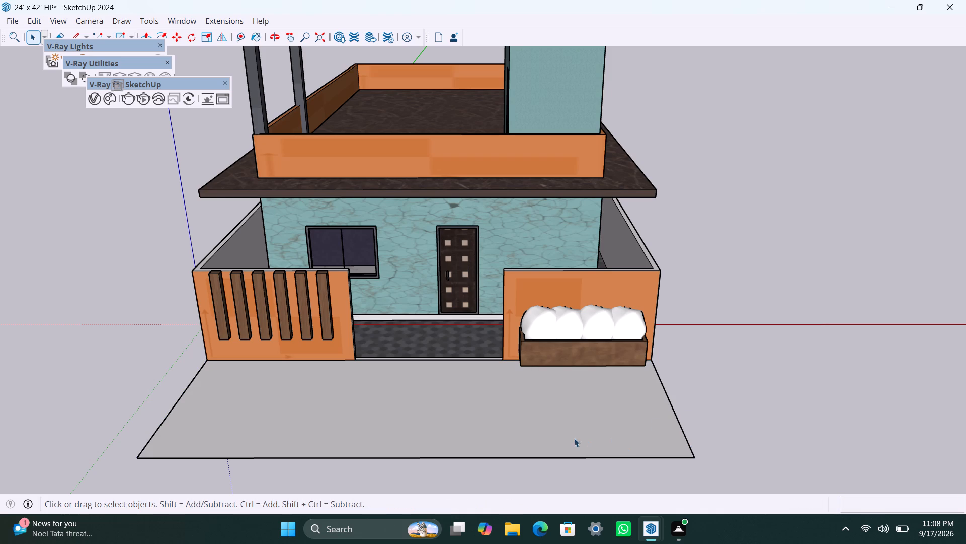
Make the new front rectangle, including its face and edges, a group.
double_click(491, 426)
right_click(492, 426)
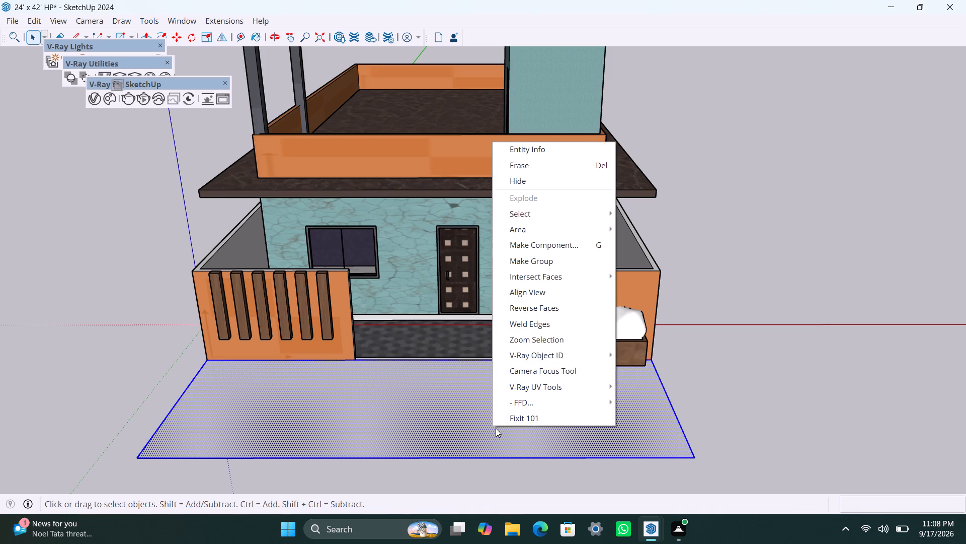
left_click(575, 257)
Open the front rectangle's group, extrude its underside face 2" downward, and exit the group.
double_click(559, 419)
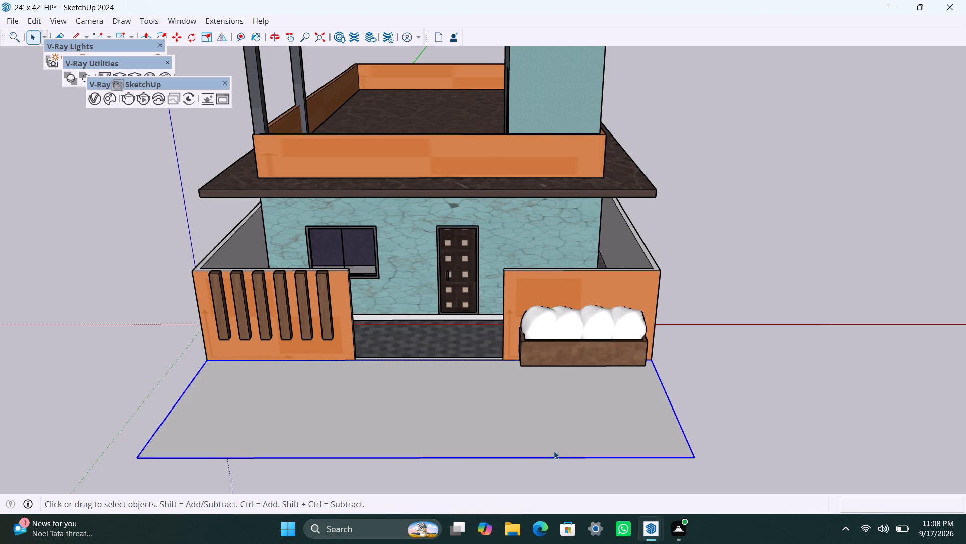
scroll(549, 455, "up", 2)
middle_click_drag(527, 474, 479, 273)
left_click(449, 210)
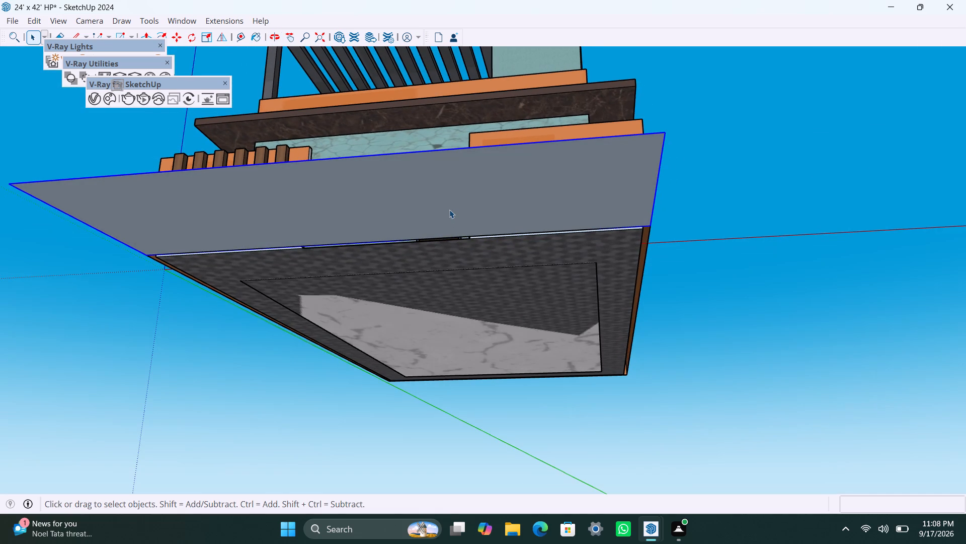
double_click(449, 210)
left_click(449, 205)
key("p")
left_click_drag(448, 205, 447, 214)
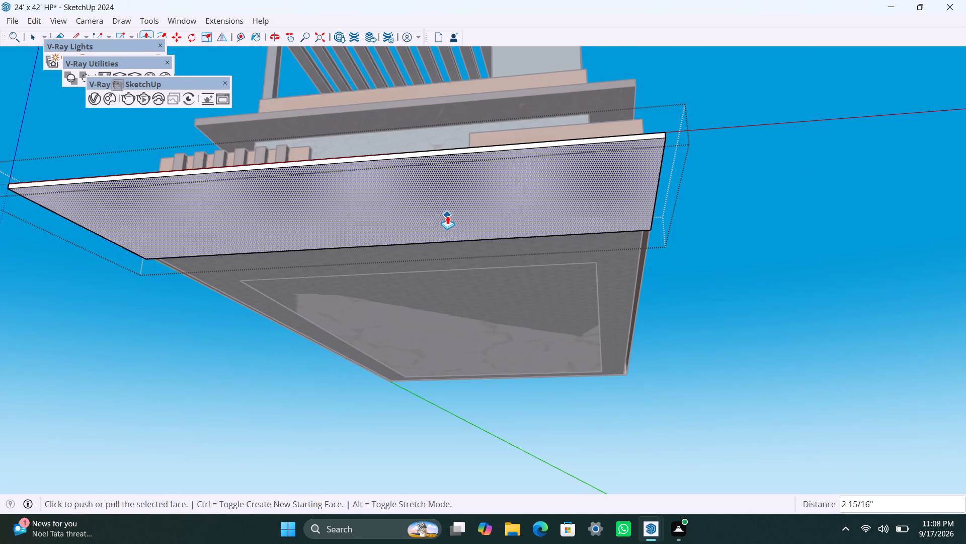
type("2\"")
key("Return")
key("space")
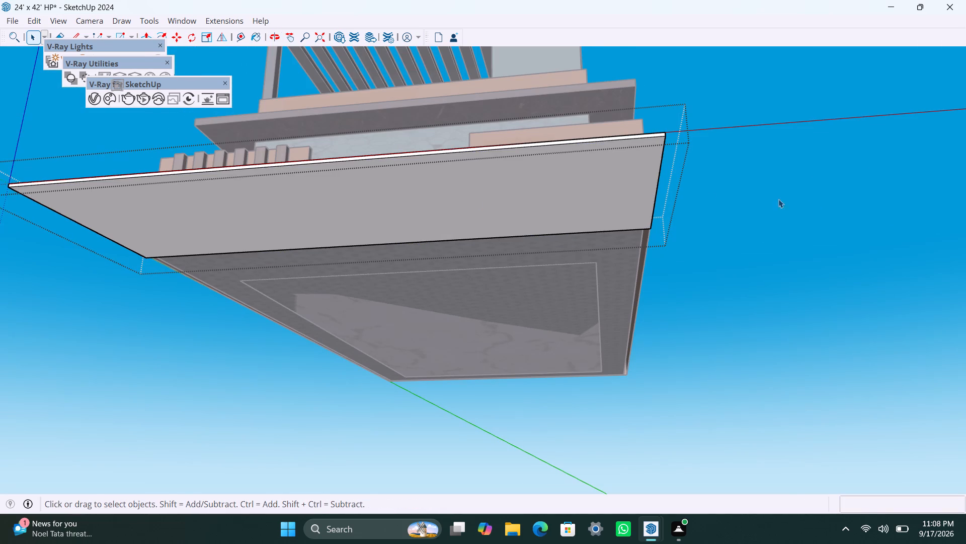
left_click(835, 203)
Open the front slab's group and extend its end face beside the slatted wall outward by about 16'.
scroll(620, 183, "down", 3)
middle_click_drag(568, 199, 541, 194)
scroll(545, 212, "up", 2)
left_click(544, 231)
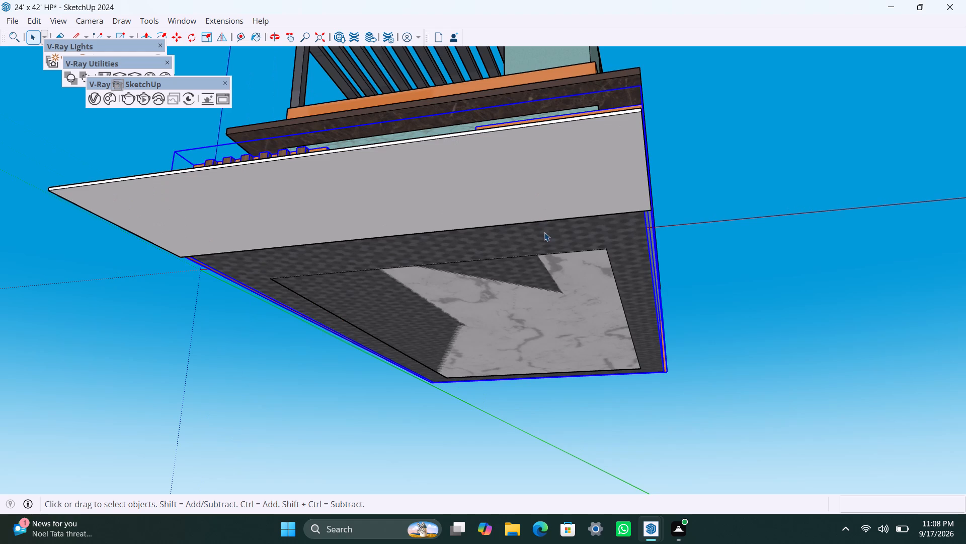
scroll(448, 194, "down", 2)
middle_click_drag(451, 217, 489, 446)
scroll(333, 431, "up", 2)
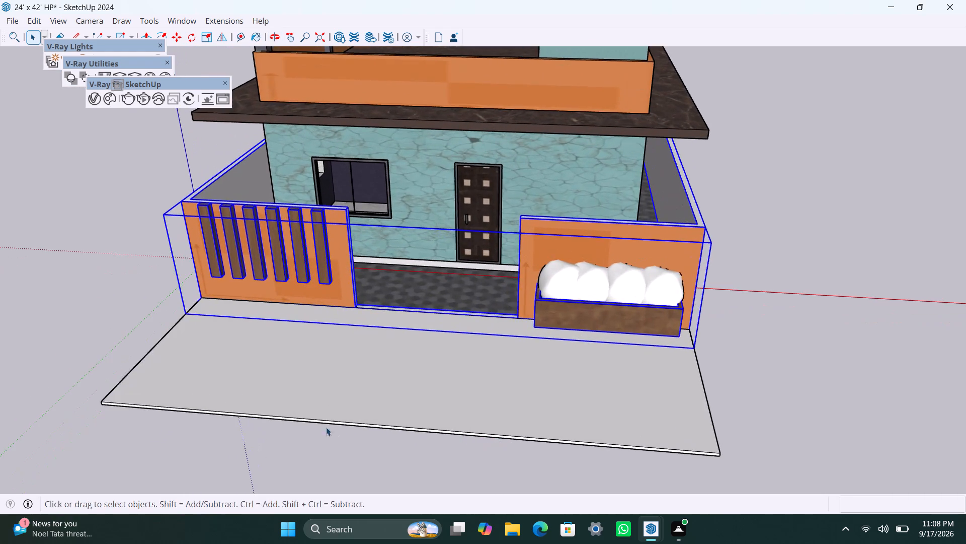
middle_click_drag(230, 392, 773, 302)
scroll(776, 325, "up", 6)
middle_click_drag(655, 354, 628, 333)
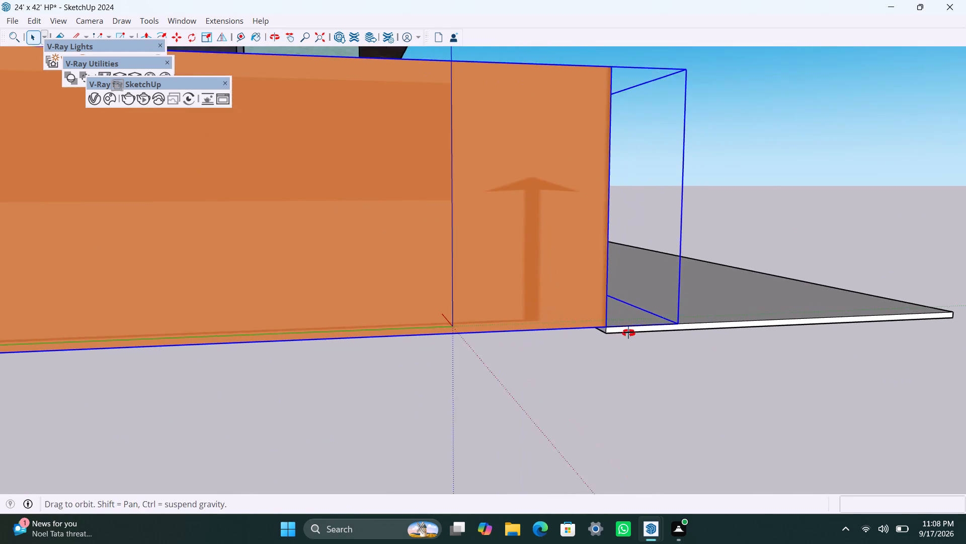
middle_click_drag(628, 333, 608, 317)
scroll(629, 304, "up", 5)
left_click(553, 259)
double_click(553, 255)
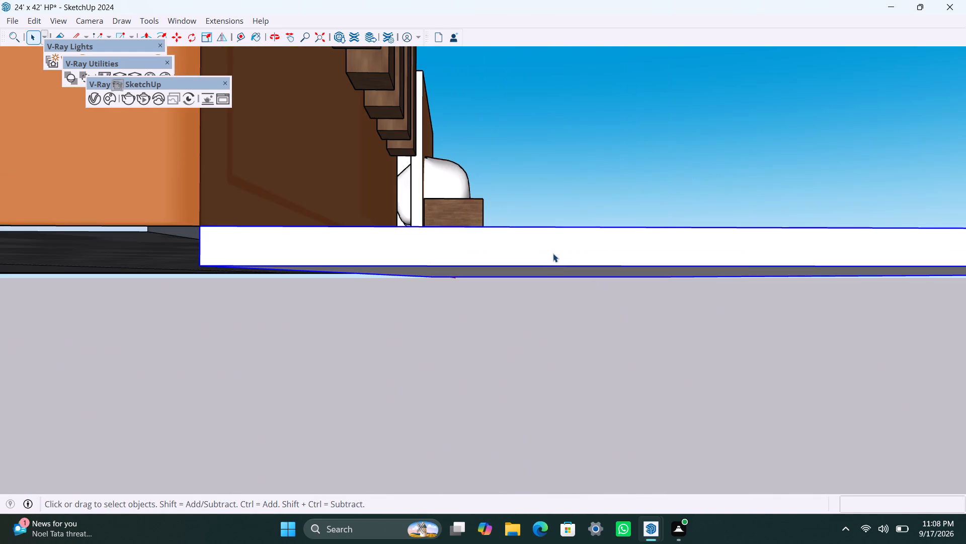
triple_click(553, 252)
key("p")
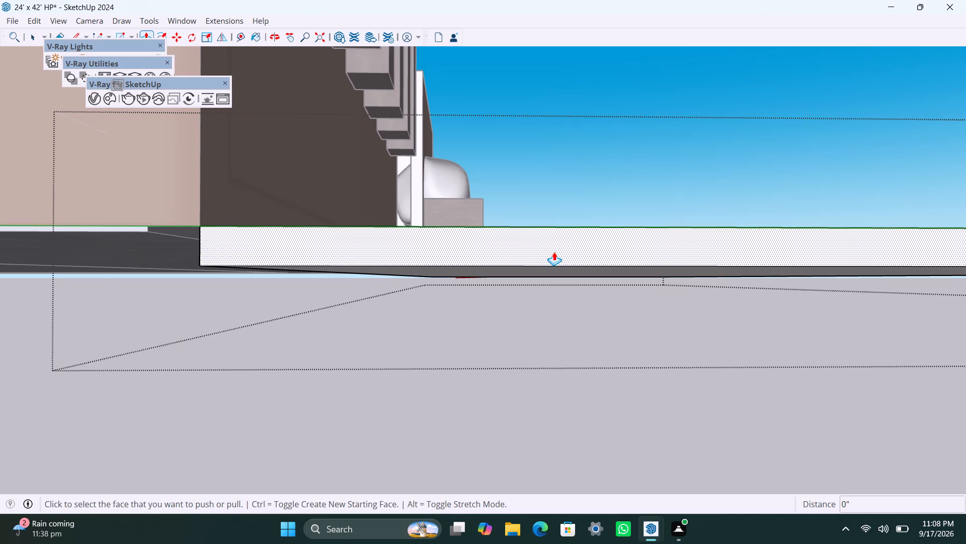
scroll(554, 252, "down", 15)
left_click_drag(571, 269, 579, 288)
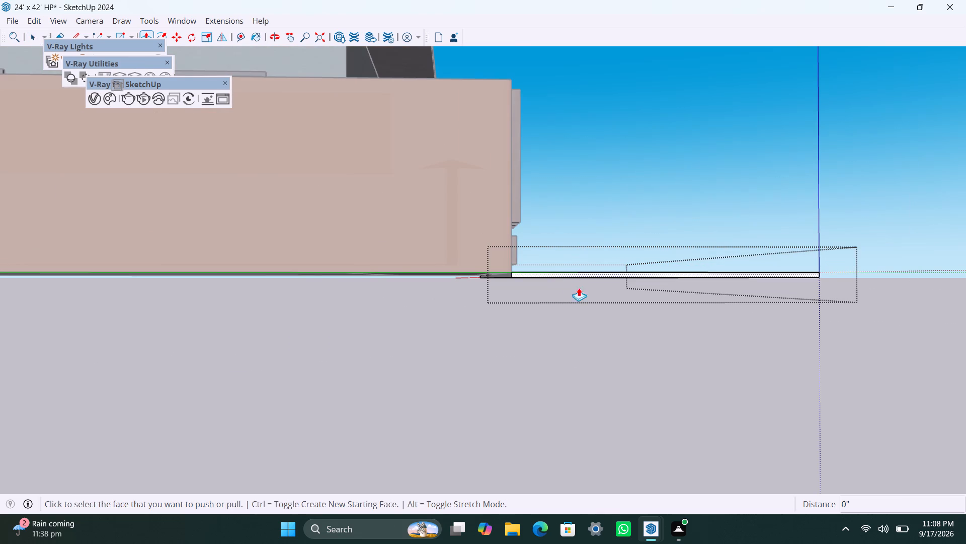
left_click_drag(579, 288, 596, 366)
left_click(577, 276)
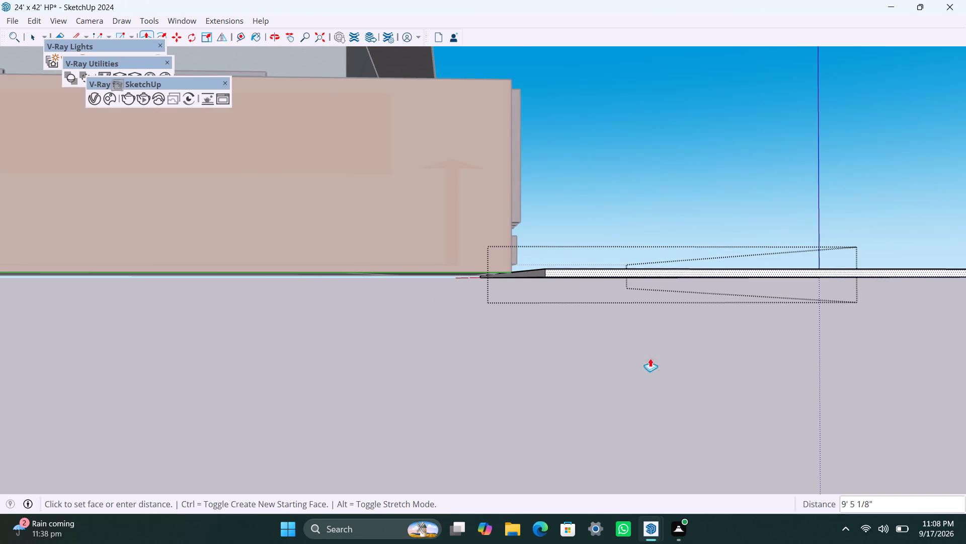
left_click(732, 434)
scroll(604, 389, "down", 18)
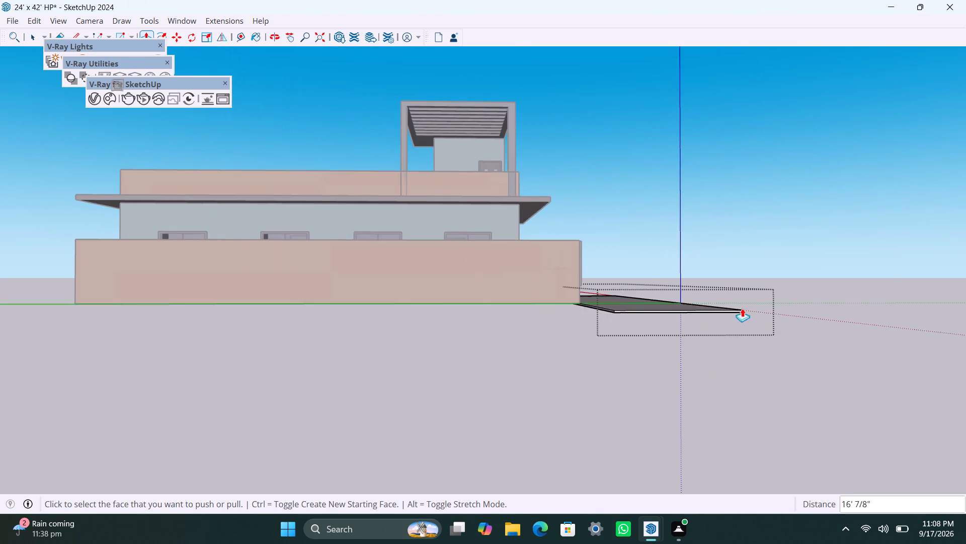
Extend the slab's opposite end face outward past the planter-side wall, and exit the group.
middle_click_drag(793, 293, 0, 364)
scroll(336, 347, "up", 2)
key("space")
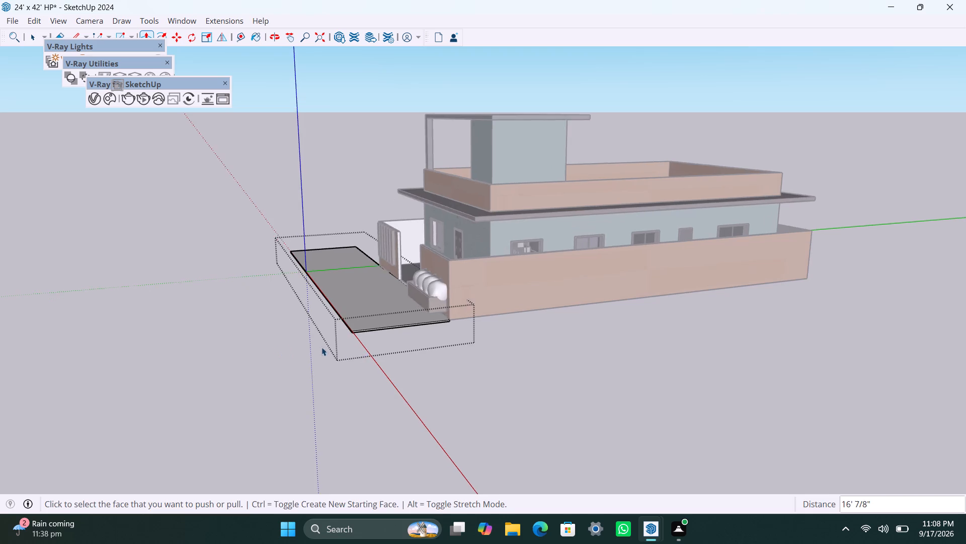
scroll(321, 347, "up", 6)
middle_click_drag(365, 338, 367, 315)
scroll(385, 294, "up", 10)
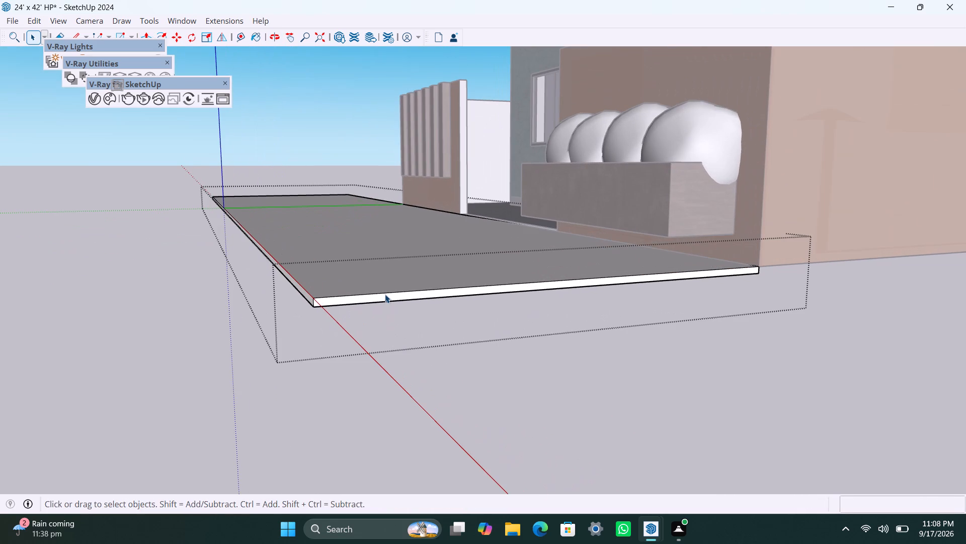
left_click(387, 296)
key("p")
left_click_drag(388, 296, 419, 330)
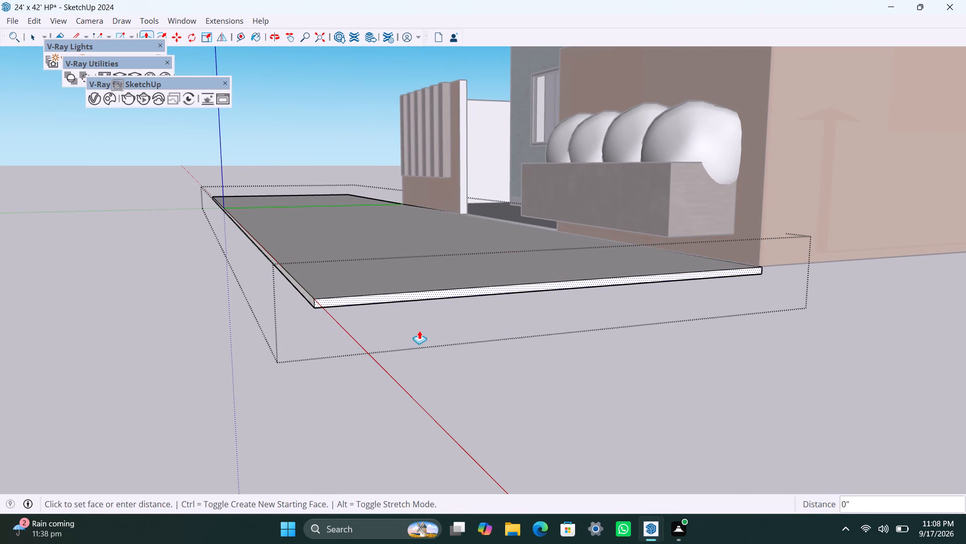
left_click_drag(419, 330, 637, 508)
left_click(619, 432)
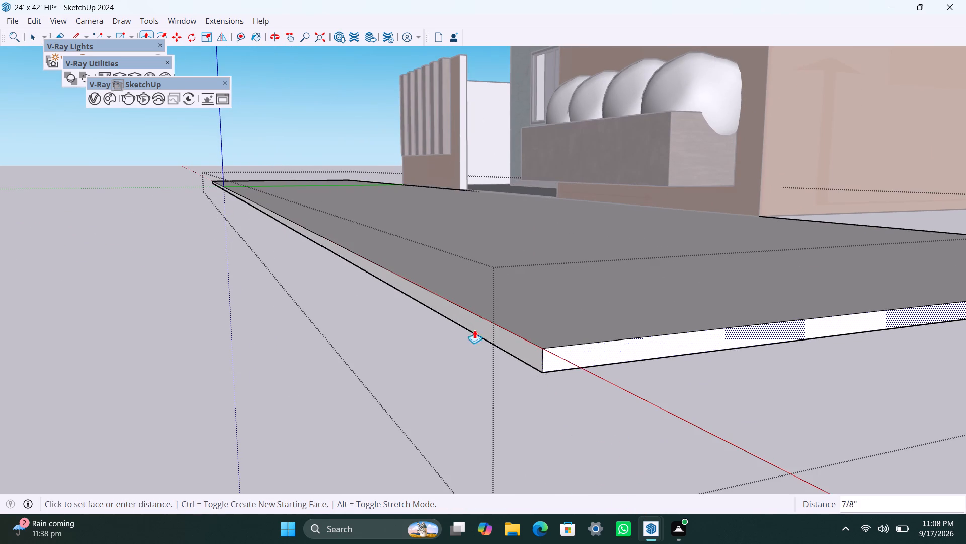
scroll(417, 267, "down", 5)
scroll(698, 400, "down", 12)
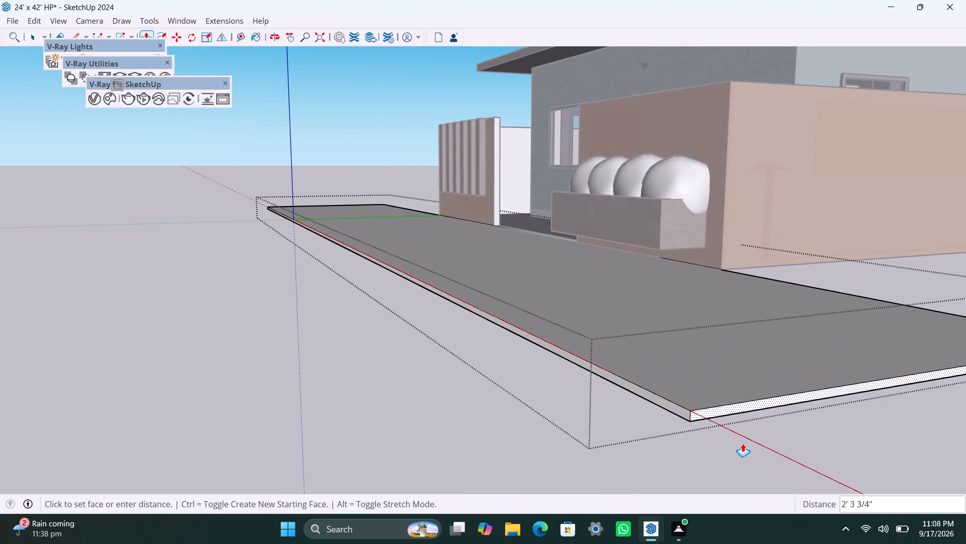
left_click(743, 441)
key("space")
left_click(475, 417)
Reopen the slab's group, extend the planter-side end face a further 8' 10 1/2" or so, and exit the group.
scroll(359, 352, "down", 10)
middle_click_drag(386, 343, 673, 424)
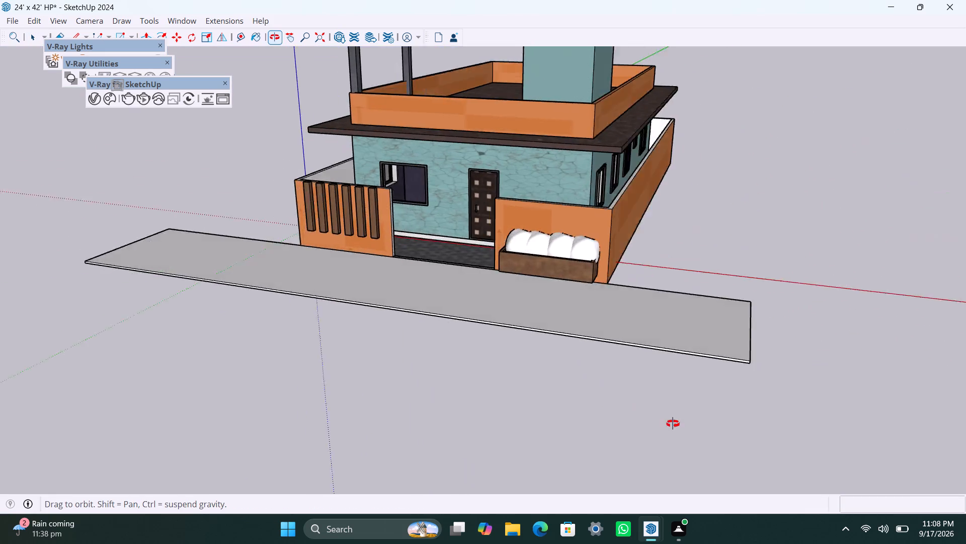
middle_click_drag(673, 424, 717, 470)
scroll(815, 368, "up", 1)
middle_click_drag(797, 368, 440, 359)
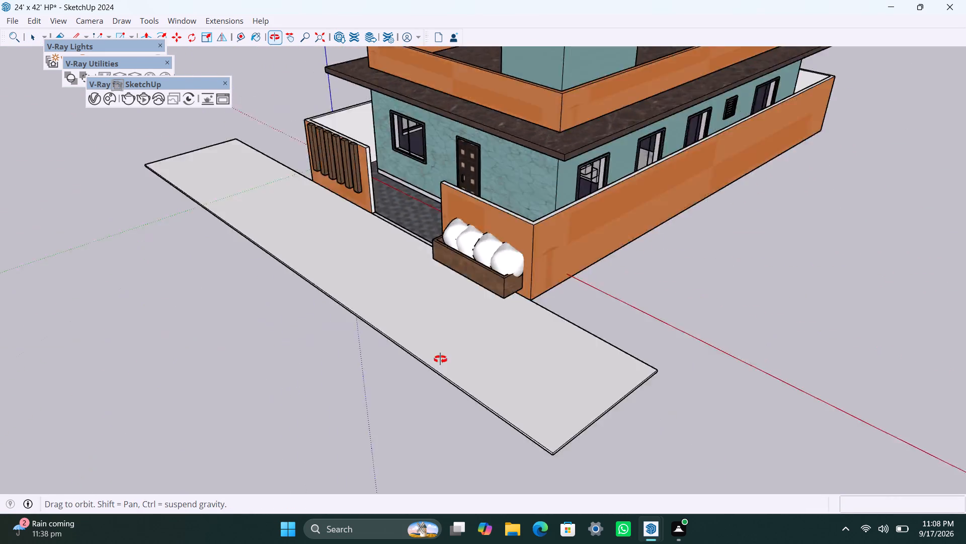
middle_click_drag(440, 359, 352, 240)
scroll(358, 264, "up", 10)
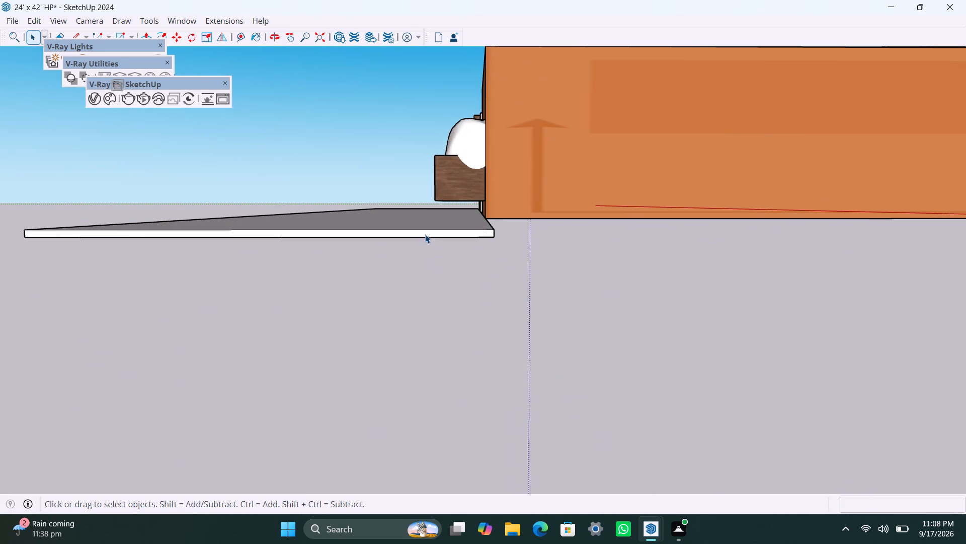
triple_click(425, 234)
scroll(426, 233, "up", 3)
left_click(426, 233)
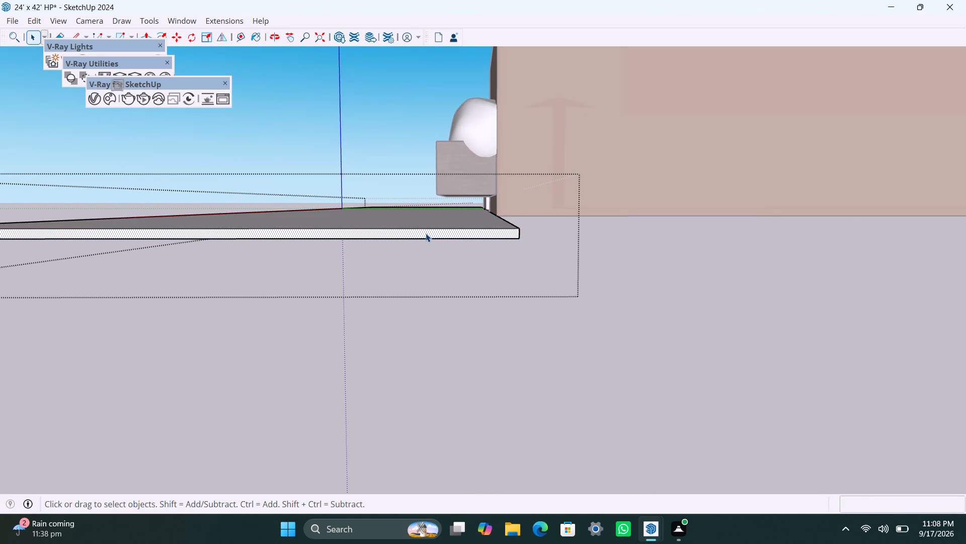
key("p")
left_click(426, 233)
left_click(367, 378)
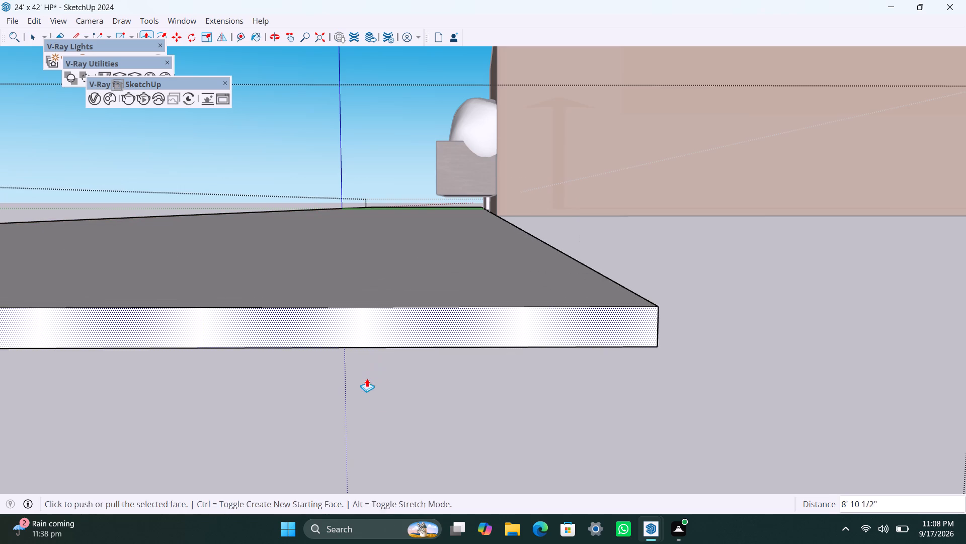
key("space")
left_click(408, 397)
scroll(345, 367, "down", 12)
middle_click_drag(793, 419, 965, 401)
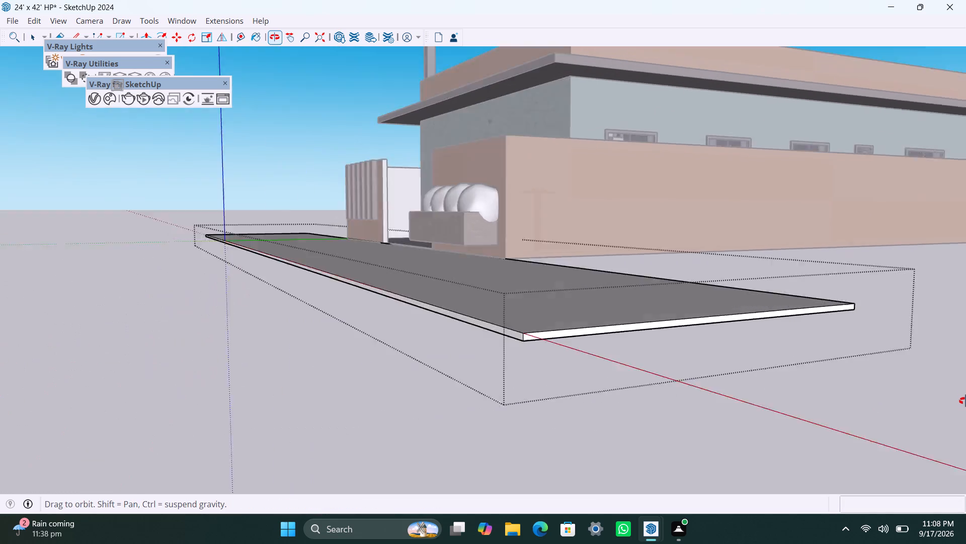
middle_click_drag(965, 401, 961, 400)
double_click(618, 398)
Apply the V-Ray material Asphalt A02 100cm to the whole front slab group.
scroll(435, 264, "down", 5)
middle_click_drag(353, 242, 688, 395)
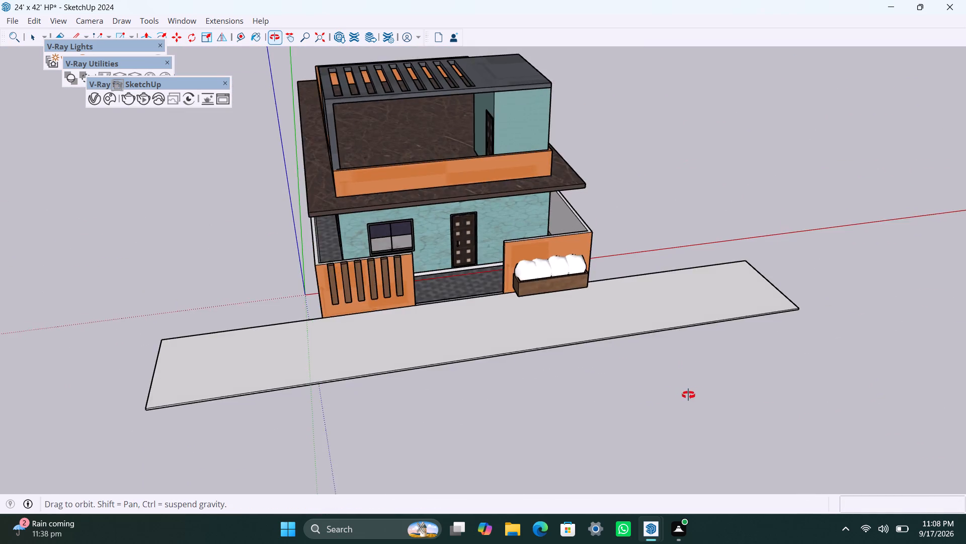
middle_click_drag(688, 395, 597, 405)
scroll(271, 280, "up", 3)
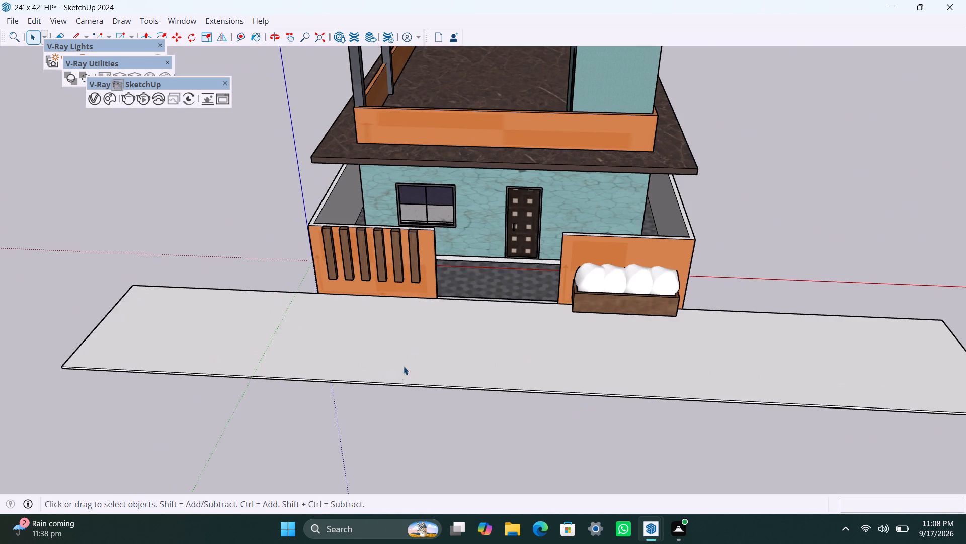
scroll(407, 359, "up", 2)
scroll(388, 420, "down", 1)
middle_click_drag(407, 404, 435, 354)
left_click(301, 344)
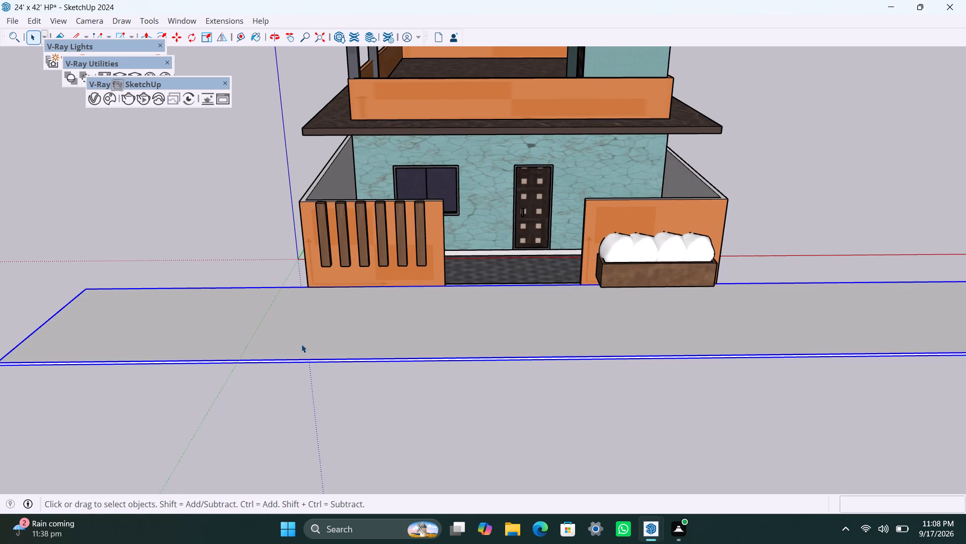
left_click(100, 94)
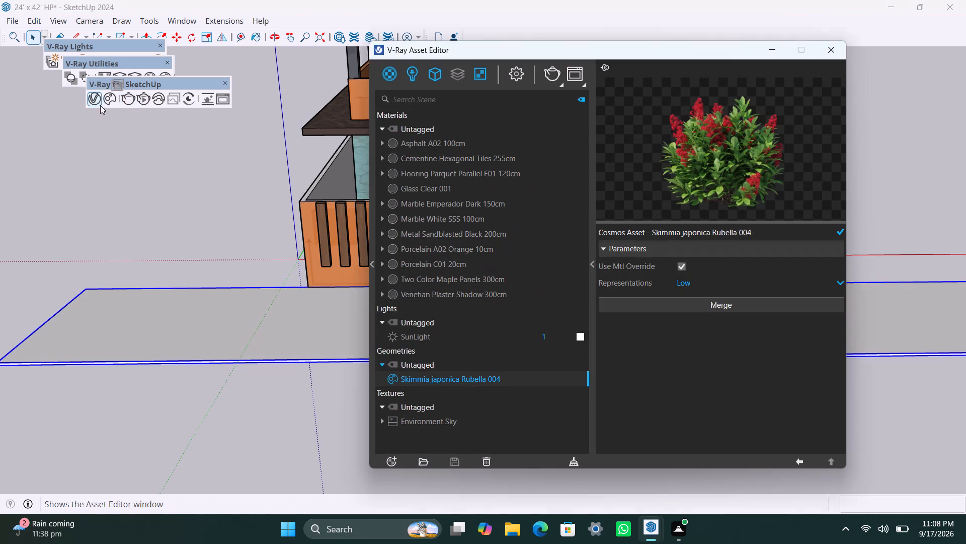
left_click(440, 140)
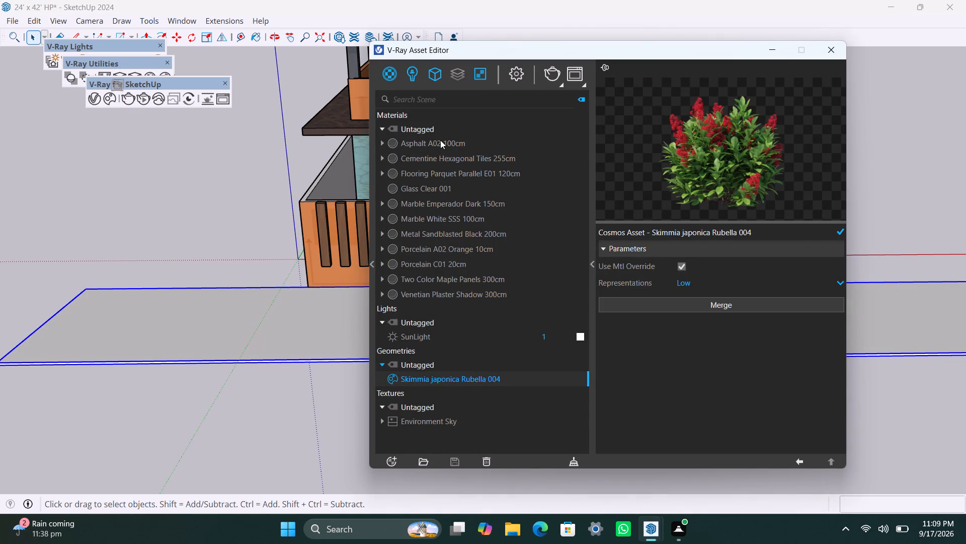
right_click(440, 140)
left_click(488, 169)
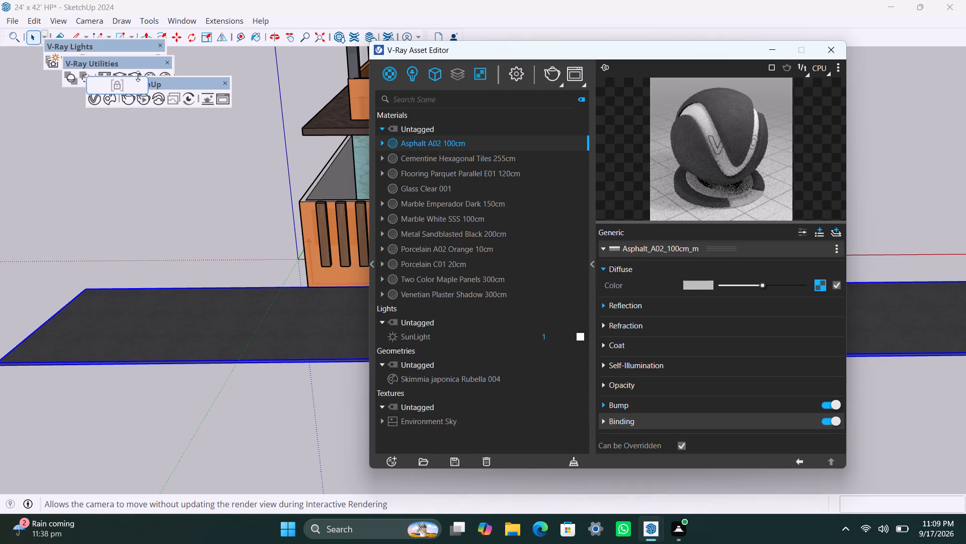
Apply V-Ray tri-planar projection to the asphalt slab's texture, deselect the slab, and minimize the Asset Editor.
left_click(138, 69)
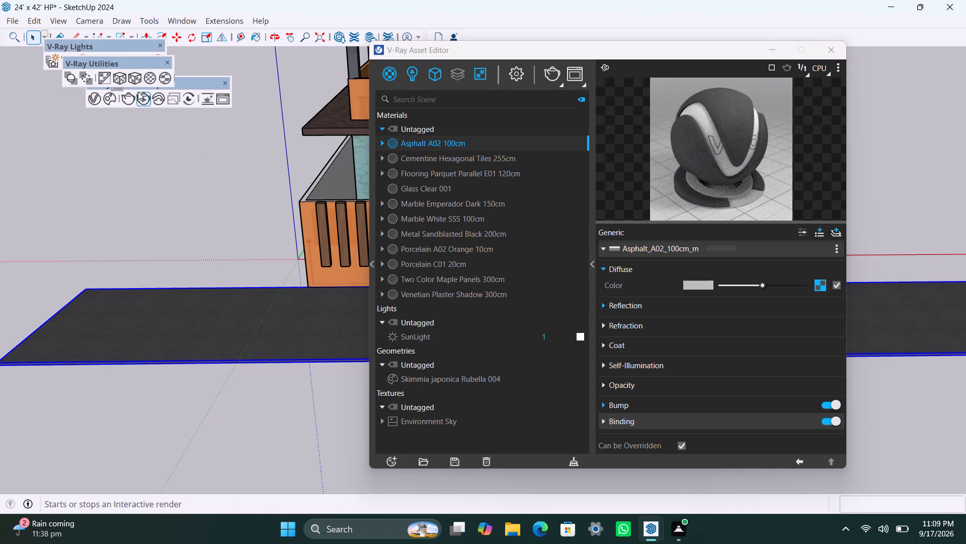
left_click(138, 76)
left_click(184, 180)
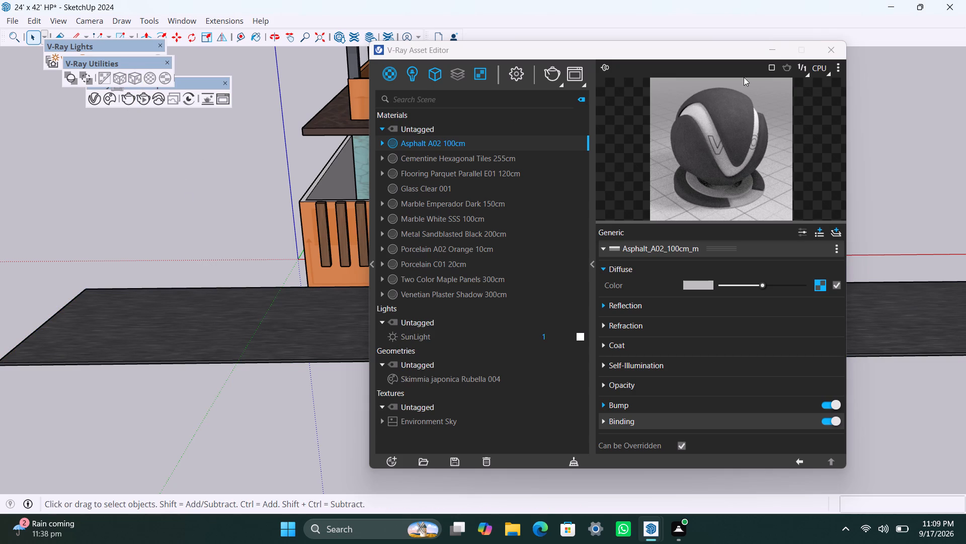
left_click_drag(771, 48, 769, 57)
Save the model with the house front and the full asphalt slab in view.
scroll(418, 380, "up", 1)
scroll(365, 361, "up", 1)
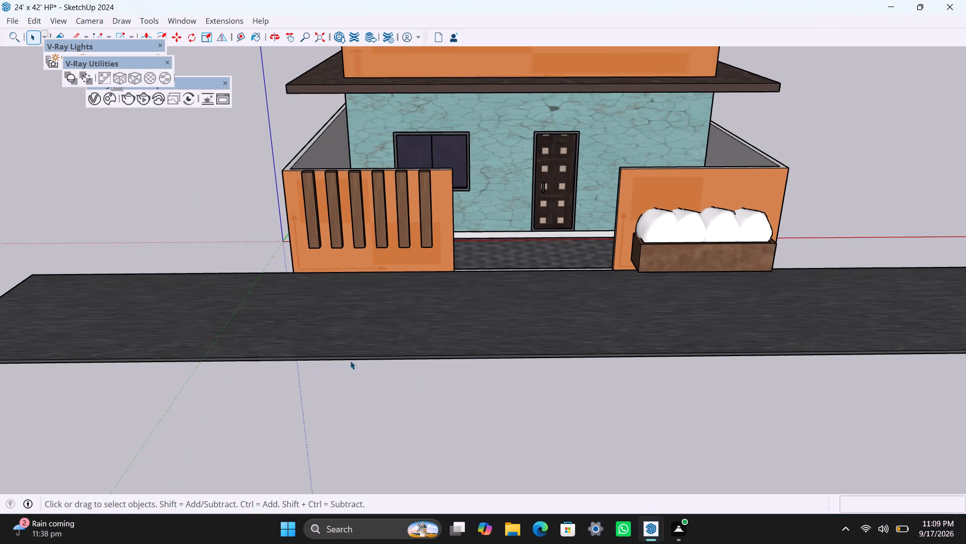
scroll(423, 354, "down", 3)
middle_click_drag(420, 354, 356, 429, "shift")
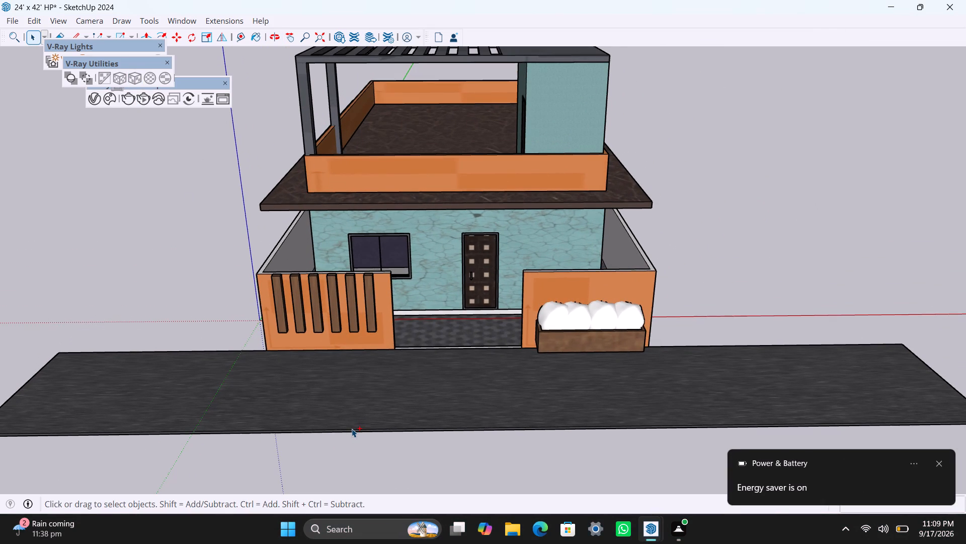
key("ctrl+s")
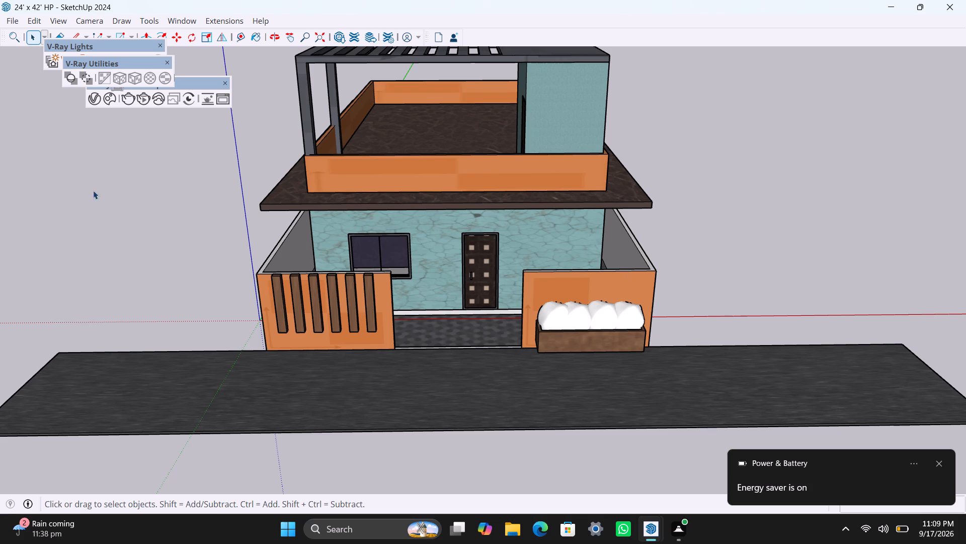
Examine the house front and asphalt slab from above and from near eye level.
scroll(434, 322, "up", 2)
scroll(414, 343, "down", 4)
middle_click_drag(381, 374, 344, 439, "shift")
scroll(374, 427, "up", 2)
middle_click_drag(374, 424, 385, 325)
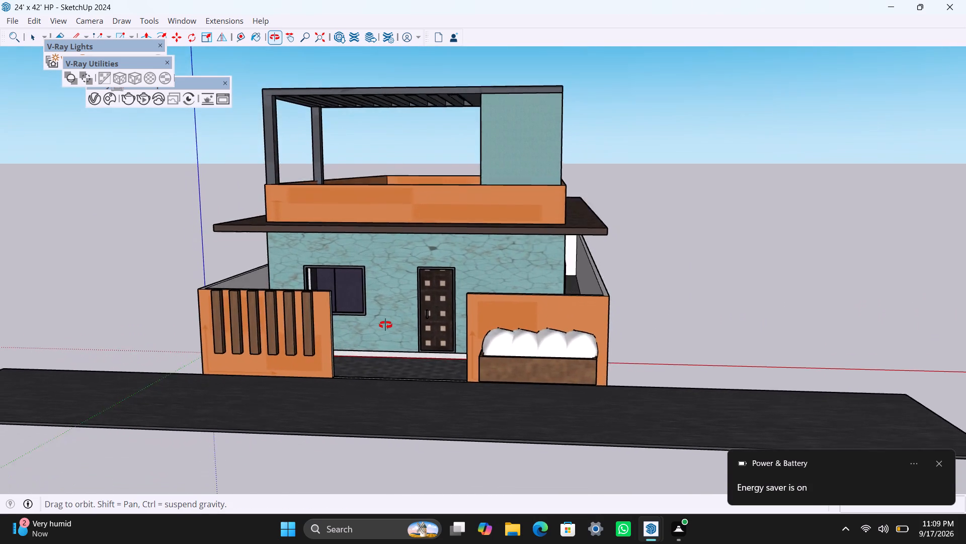
middle_click_drag(385, 325, 359, 346)
scroll(364, 346, "up", 2)
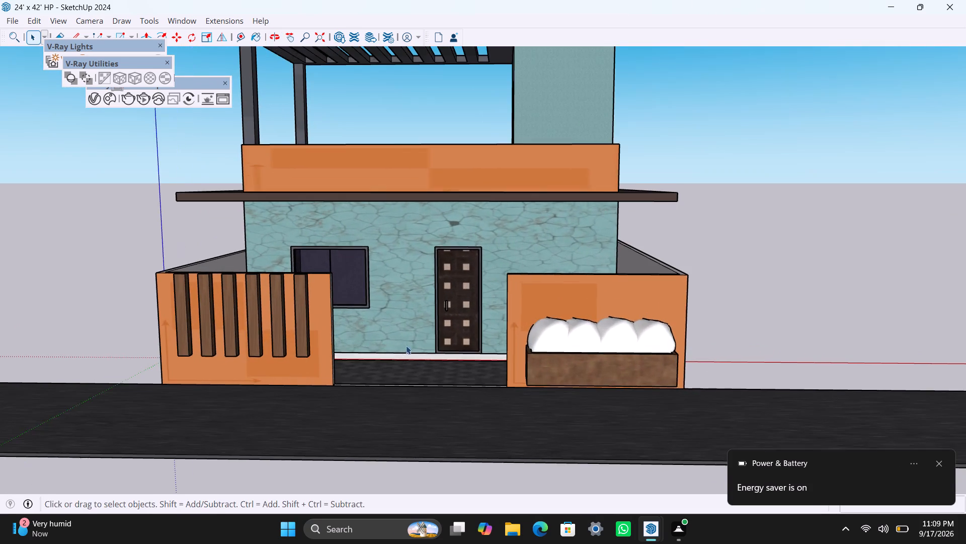
middle_click_drag(409, 348, 461, 416)
scroll(455, 403, "up", 1)
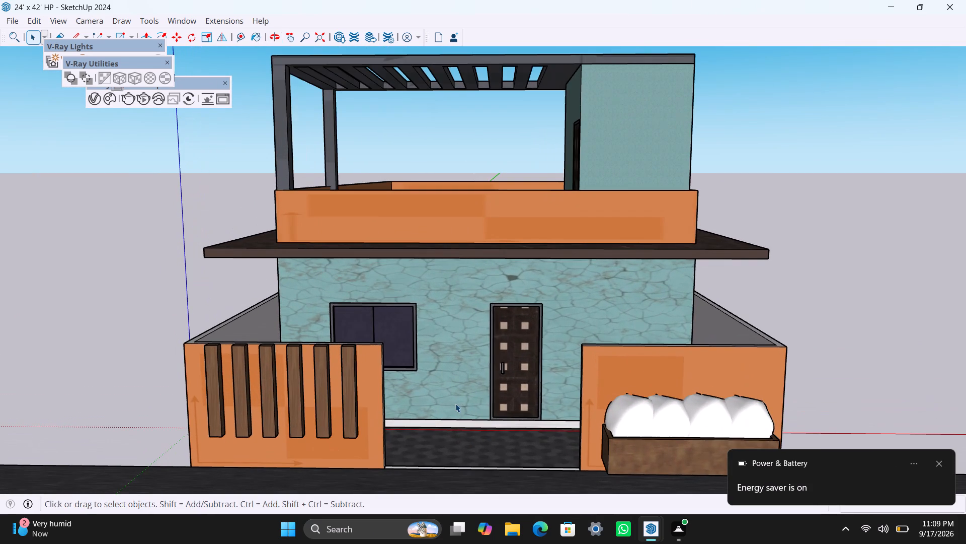
middle_click_drag(458, 405, 468, 409)
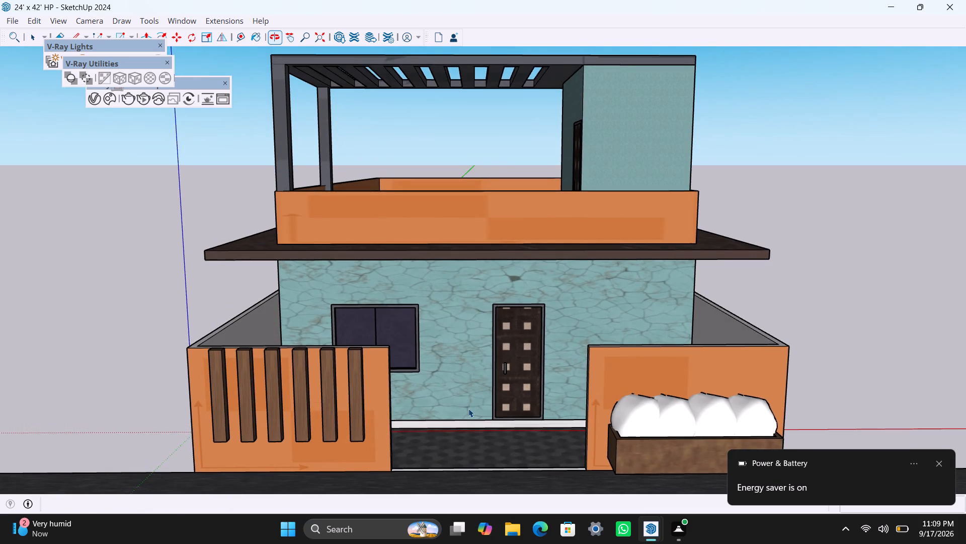
scroll(468, 399, "down", 1)
scroll(464, 385, "up", 1)
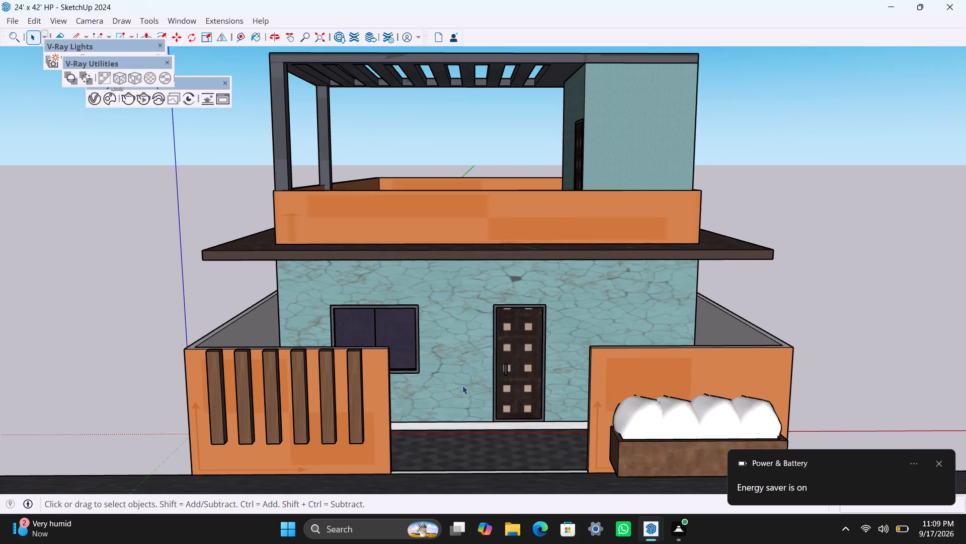
Find the Hanging Plant among the downloaded Chaos Cosmos 3D models and import it into the model.
scroll(461, 385, "down", 1)
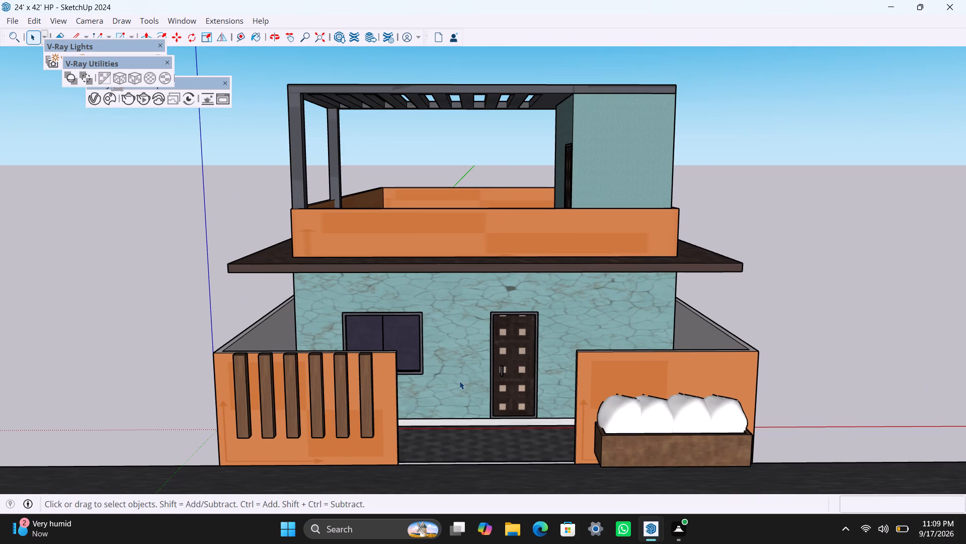
left_click(109, 99)
scroll(274, 400, "down", 3)
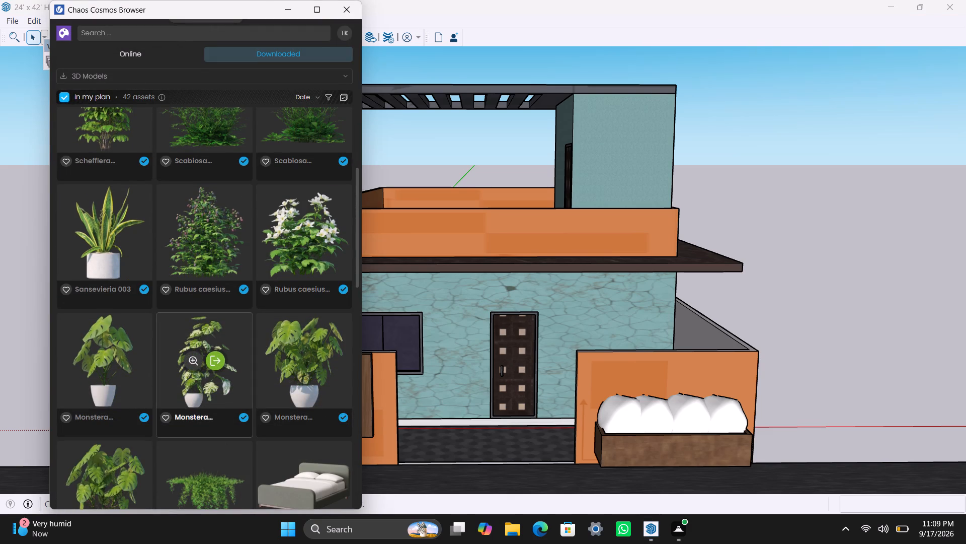
scroll(226, 384, "down", 2)
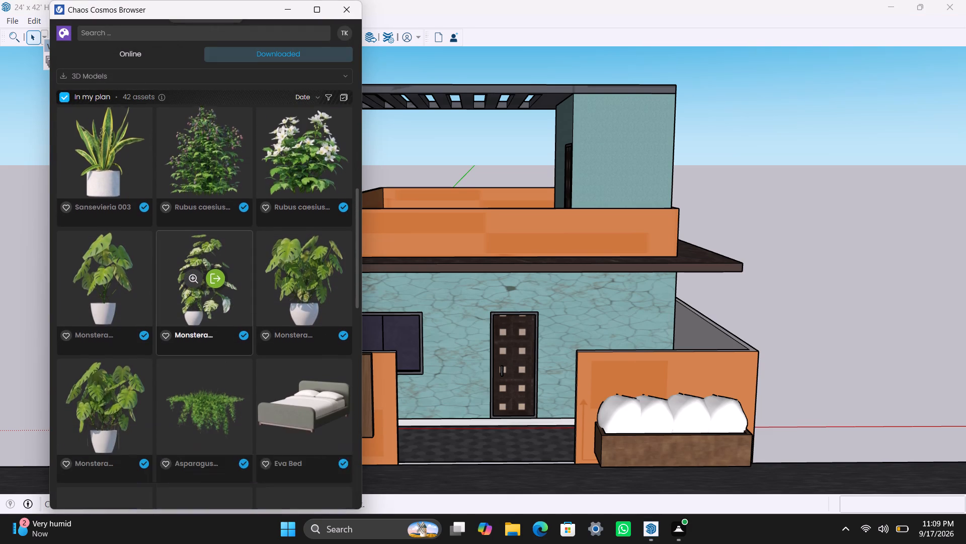
scroll(227, 374, "up", 2)
scroll(227, 374, "down", 2)
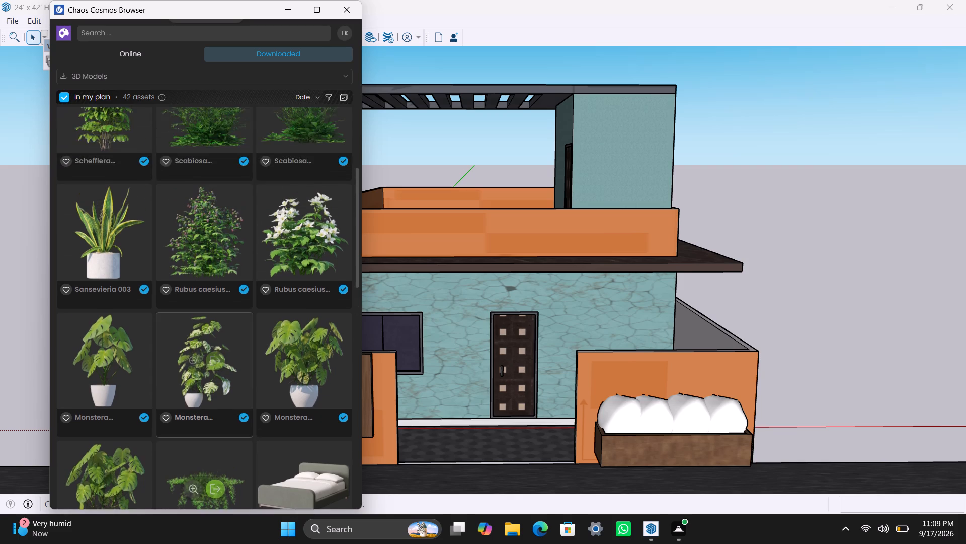
scroll(227, 374, "down", 2)
scroll(227, 373, "up", 7)
scroll(227, 373, "down", 10)
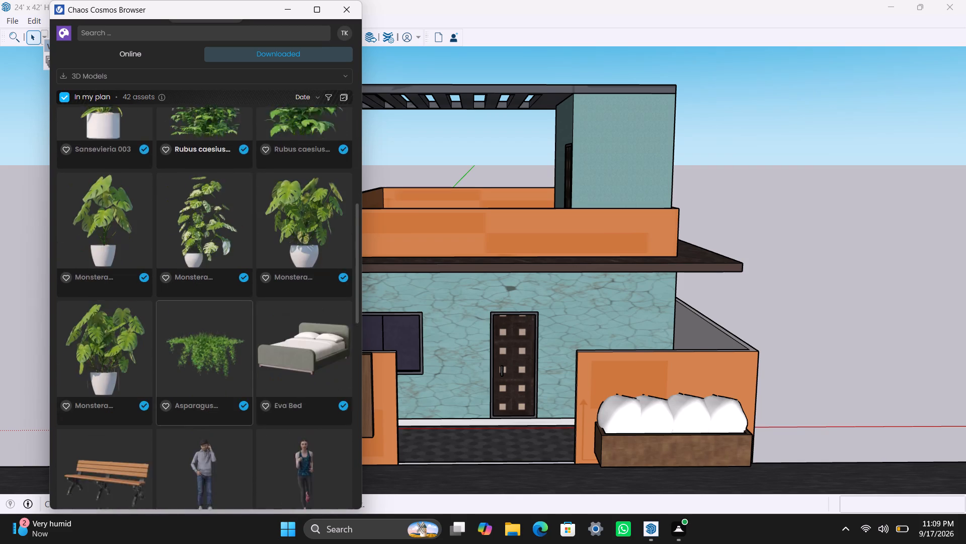
scroll(227, 373, "down", 4)
scroll(203, 361, "up", 1)
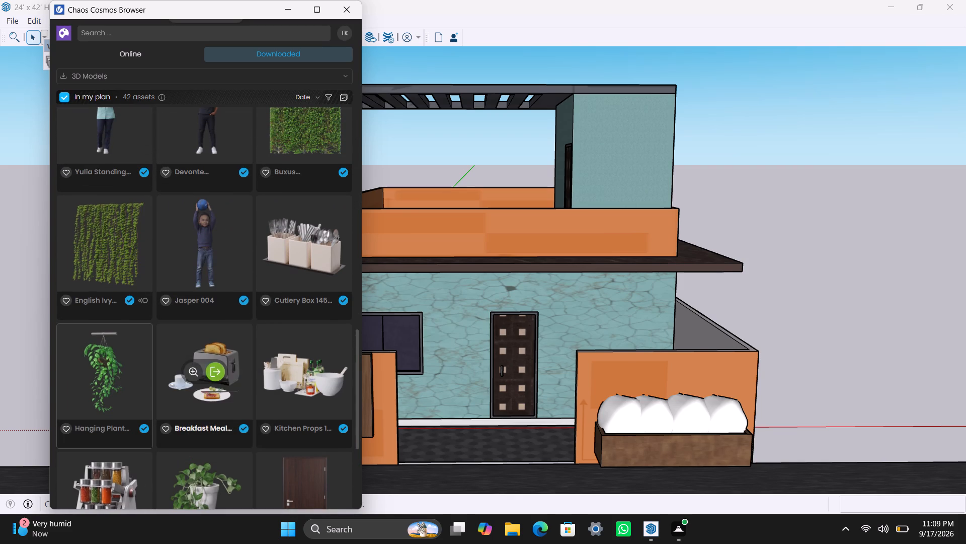
left_click(115, 371)
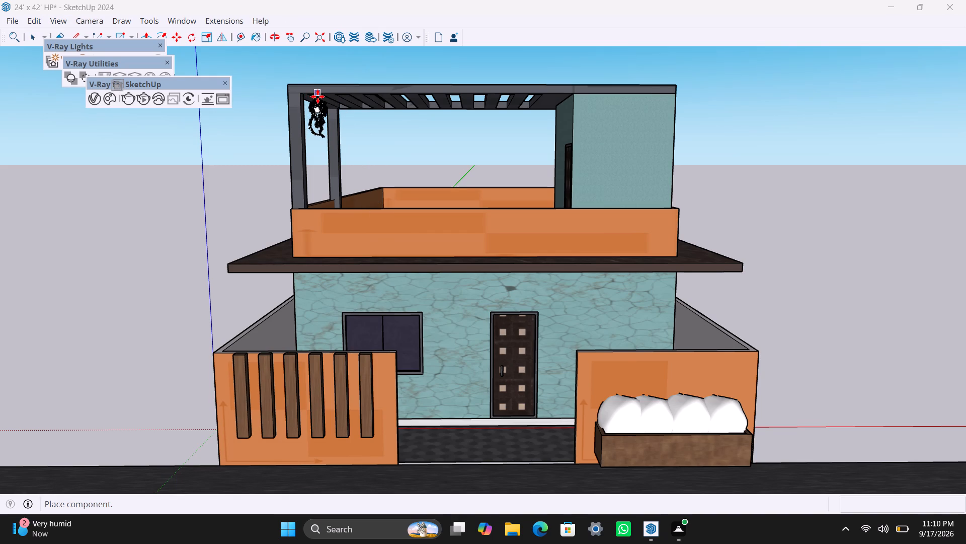
Place six hanging plants evenly spaced along the terrace pergola's front beam, end placement, and minimize the Cosmos browser.
left_click(318, 97)
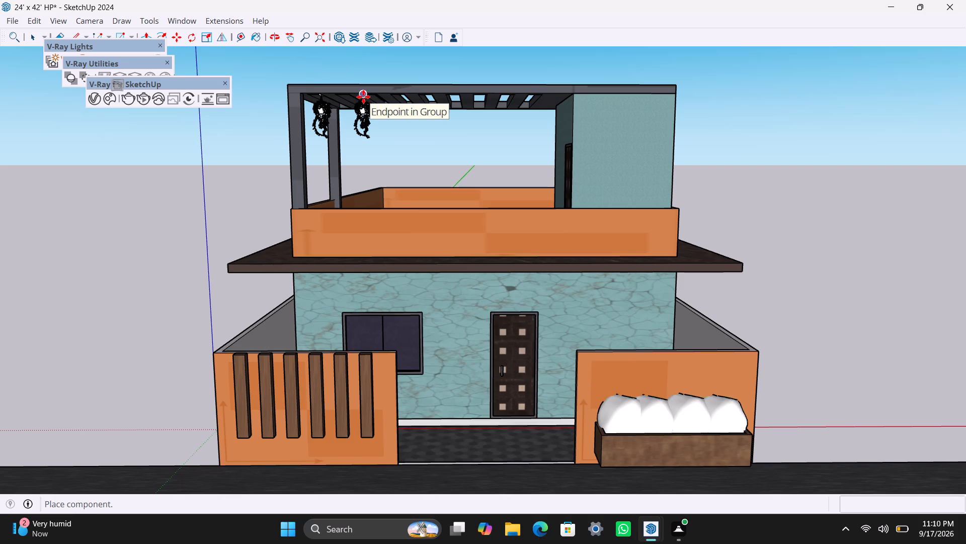
left_click(364, 95)
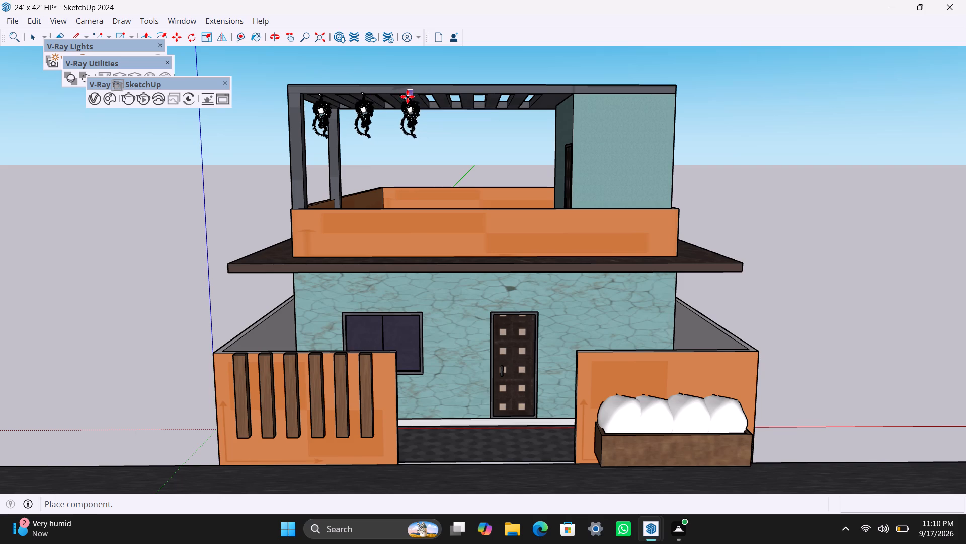
left_click(403, 96)
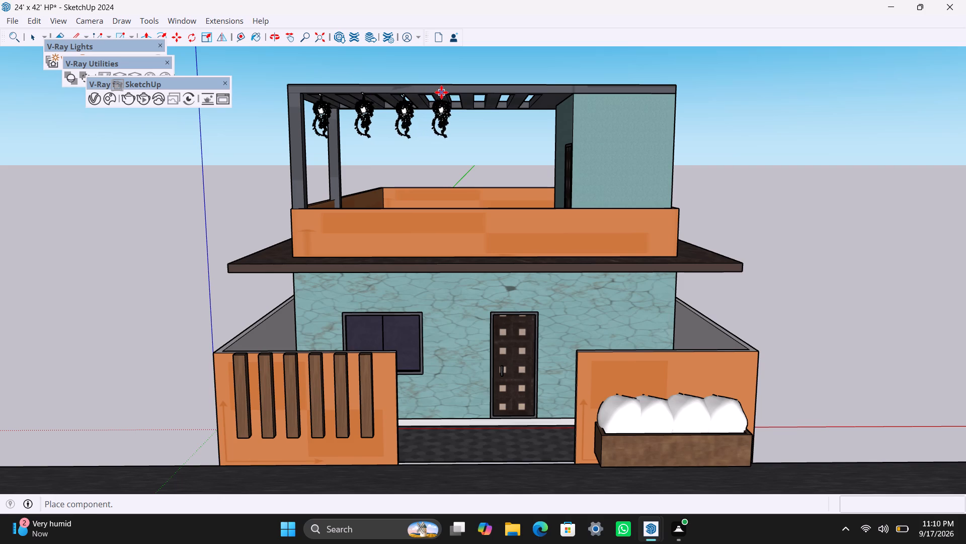
left_click(447, 91)
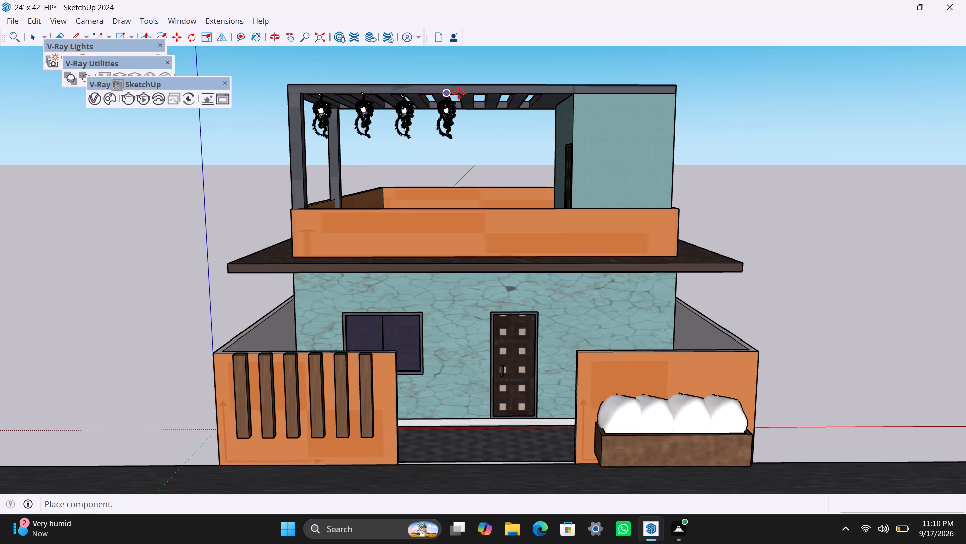
left_click(491, 93)
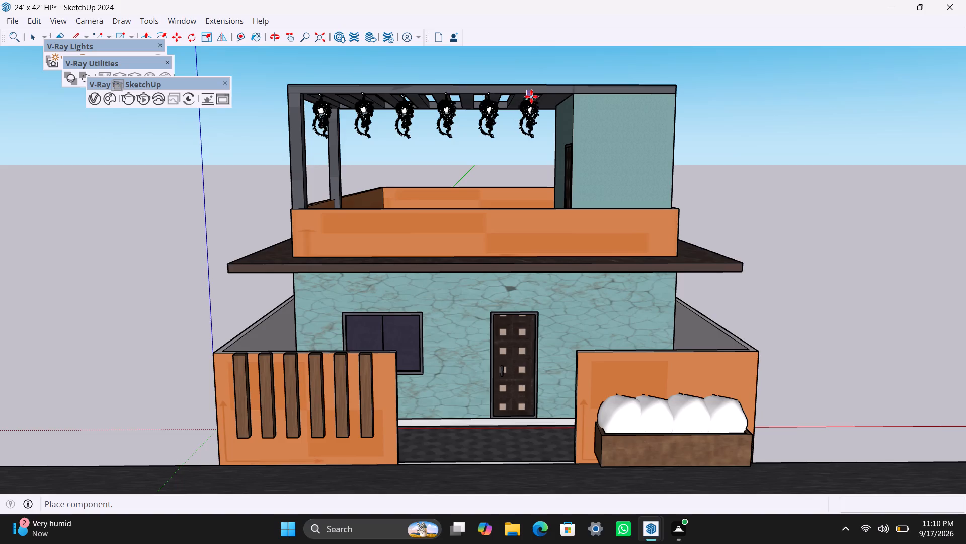
left_click(535, 96)
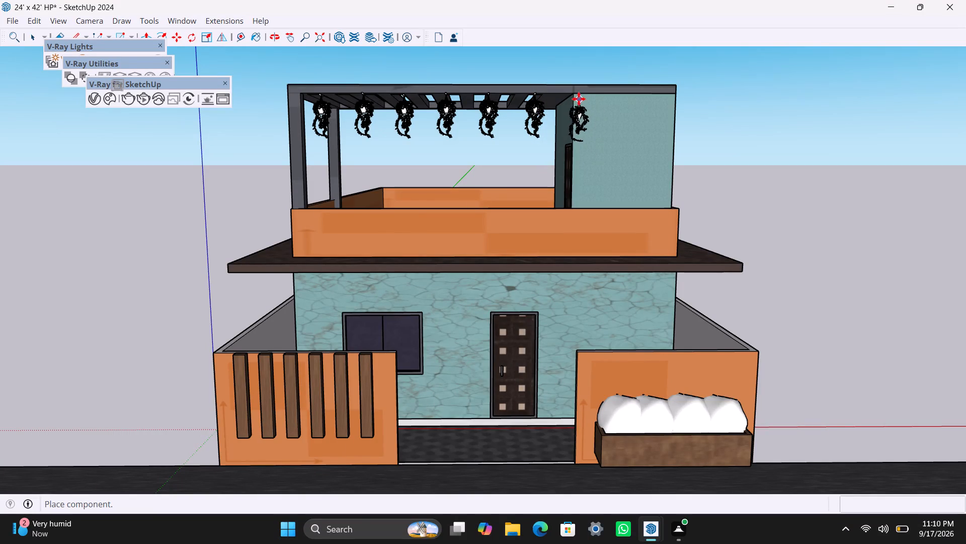
key("space")
left_click(288, 10)
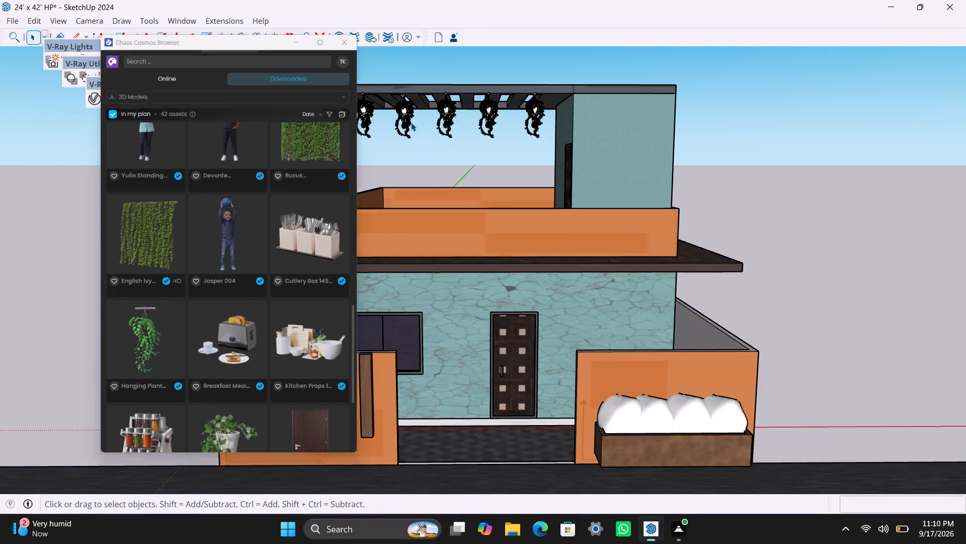
Save the model with the hanging plants in place and nothing selected.
key("ctrl+s")
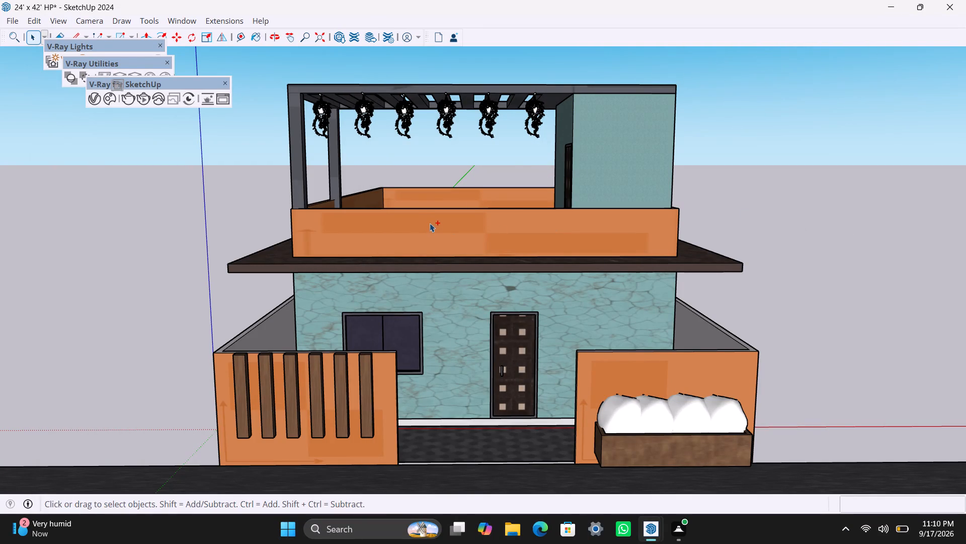
left_click(430, 223)
left_click(872, 233)
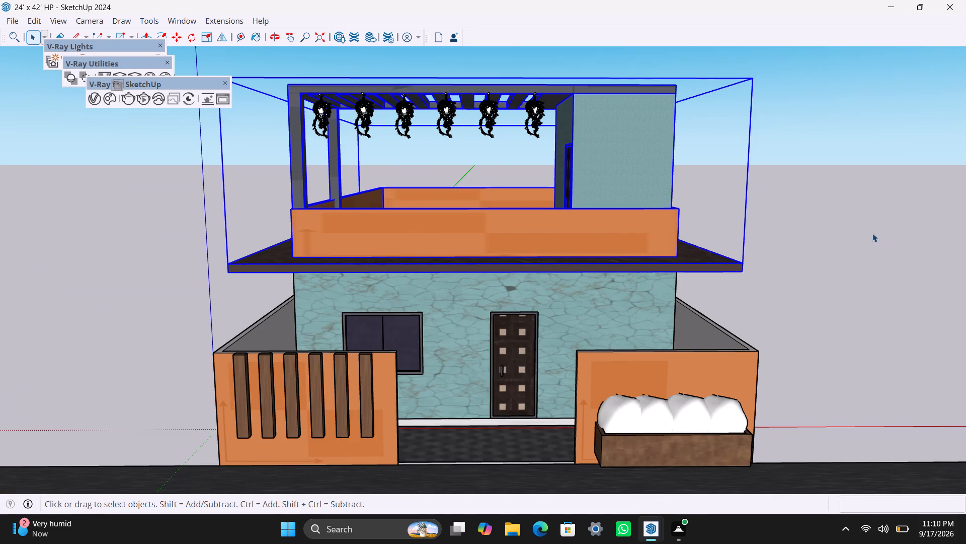
key("ctrl+s")
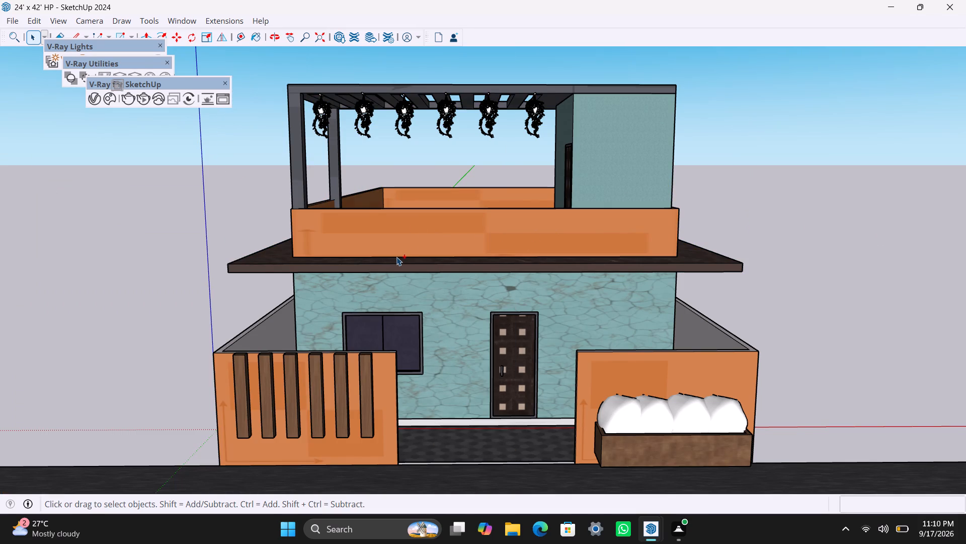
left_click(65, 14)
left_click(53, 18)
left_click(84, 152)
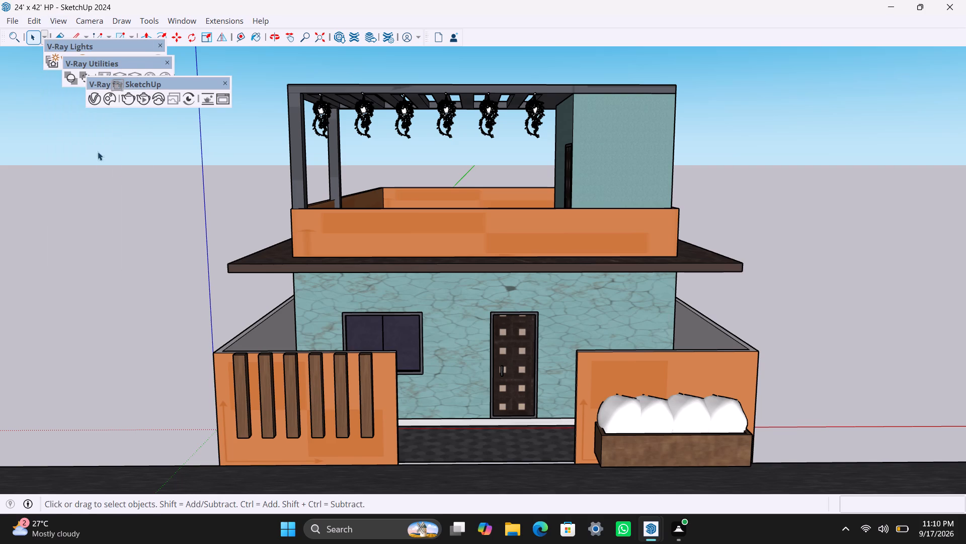
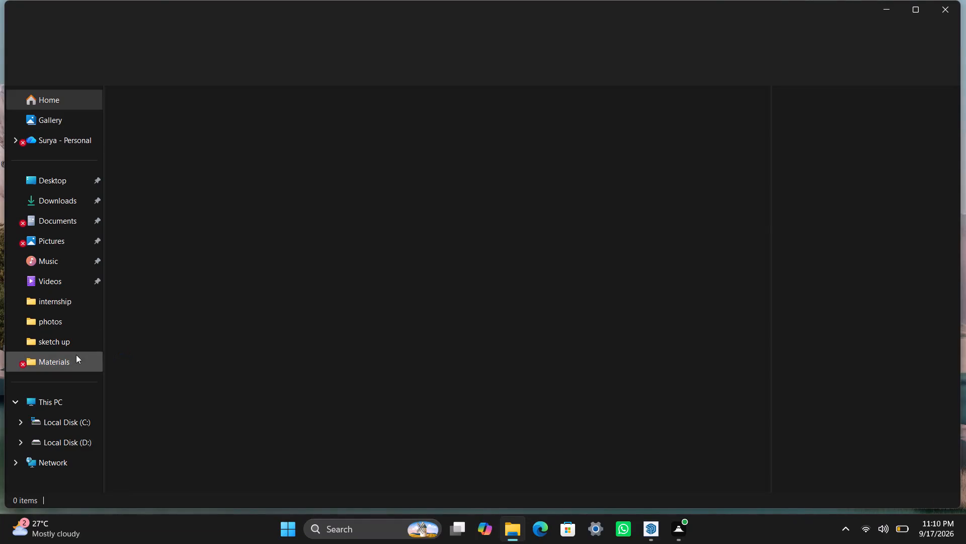
In File Explorer, open the SketchUp file "terrain,+gates+sub+8MB+collection" from the Materials folder.
double_click(76, 355)
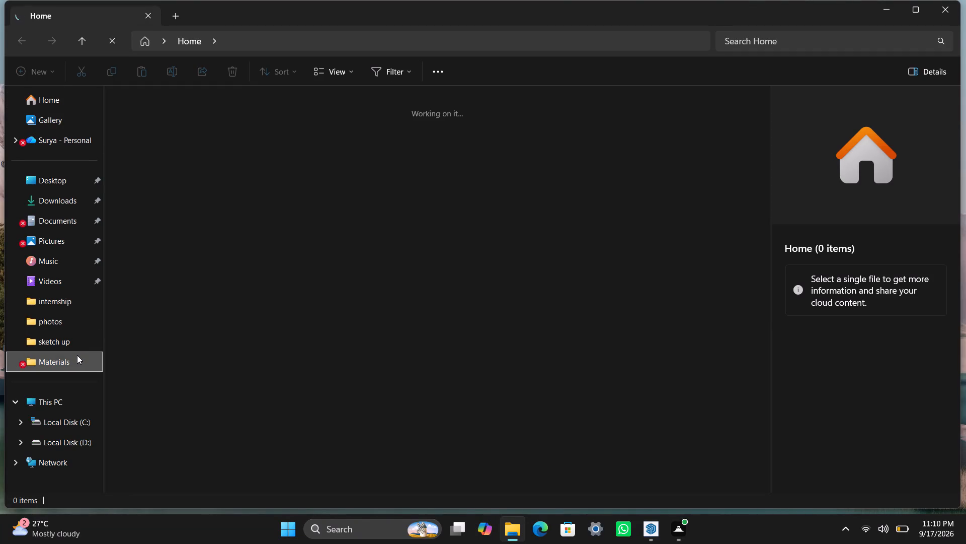
double_click(55, 360)
scroll(213, 436, "down", 4)
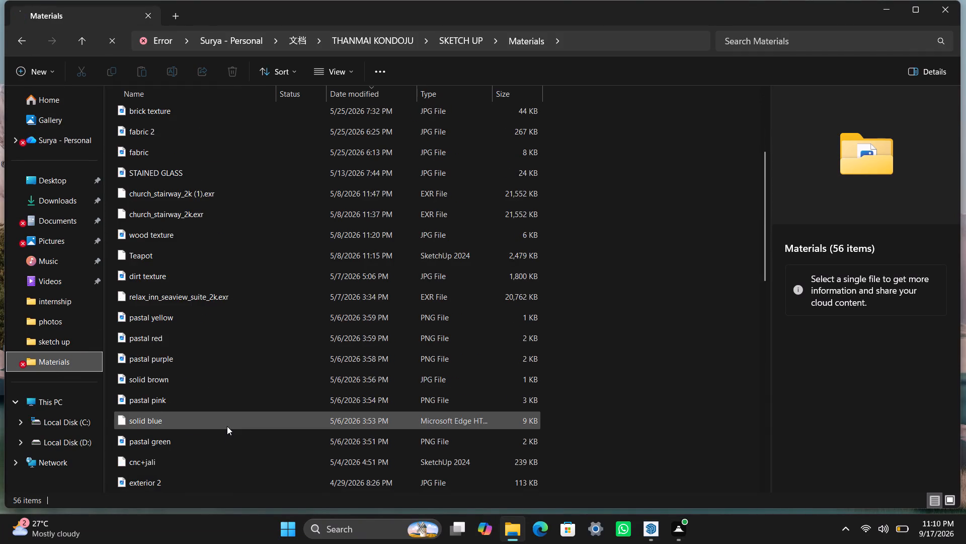
scroll(227, 426, "down", 2)
double_click(227, 374)
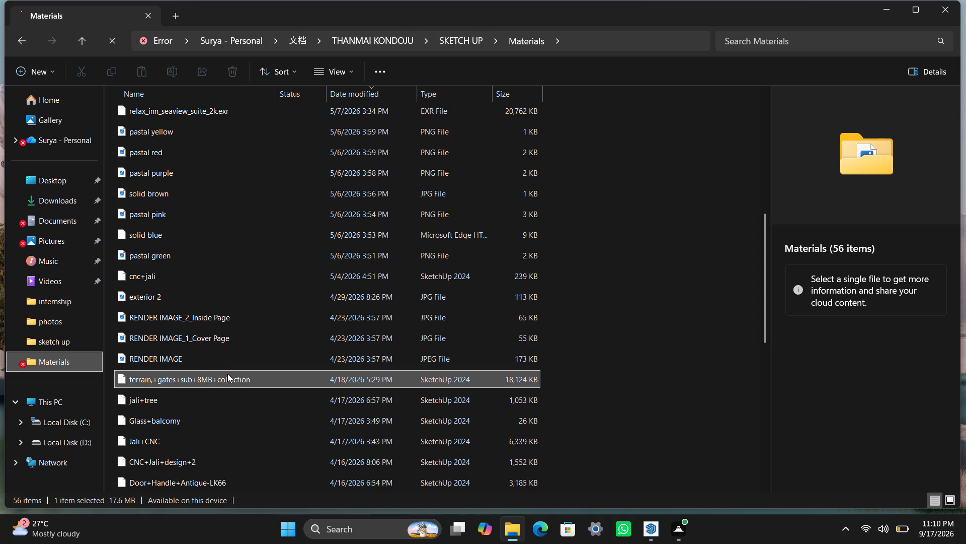
double_click(262, 380)
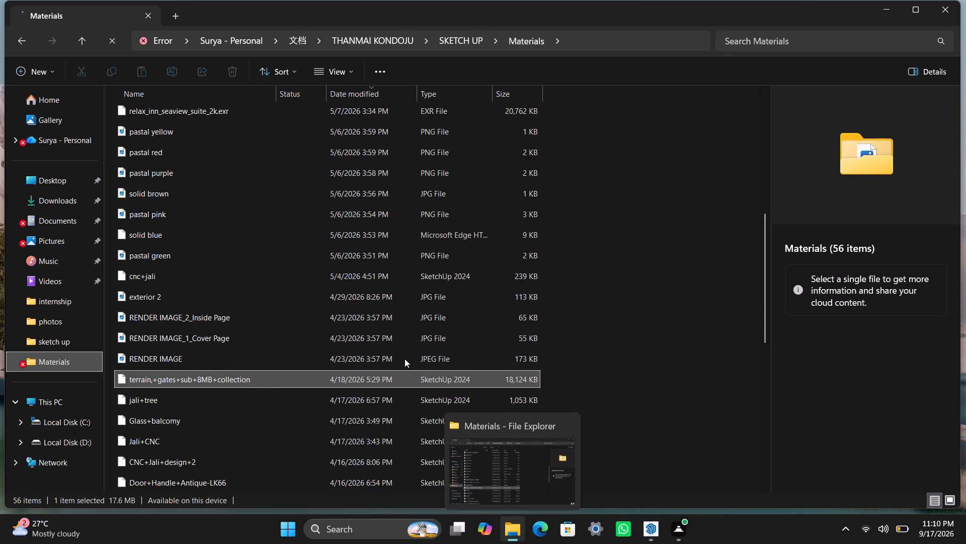
double_click(414, 376)
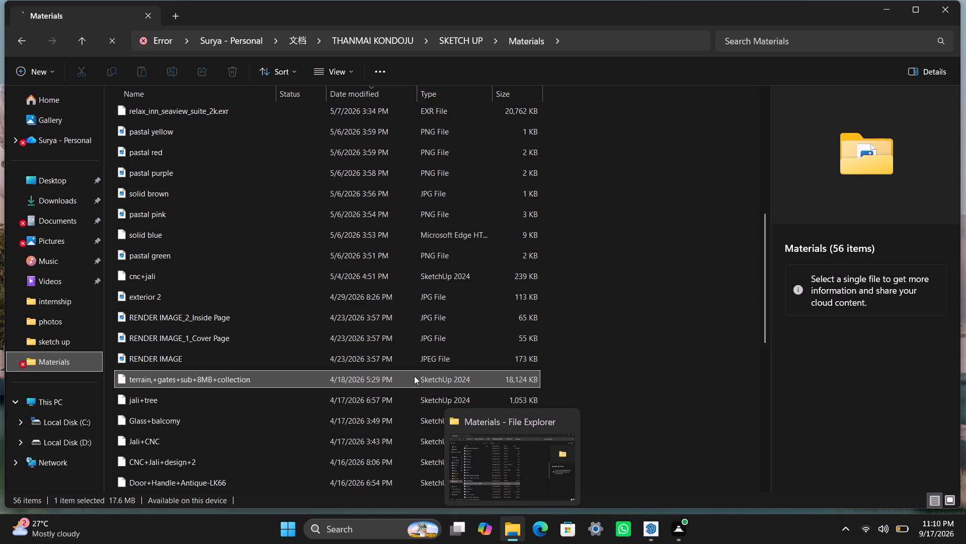
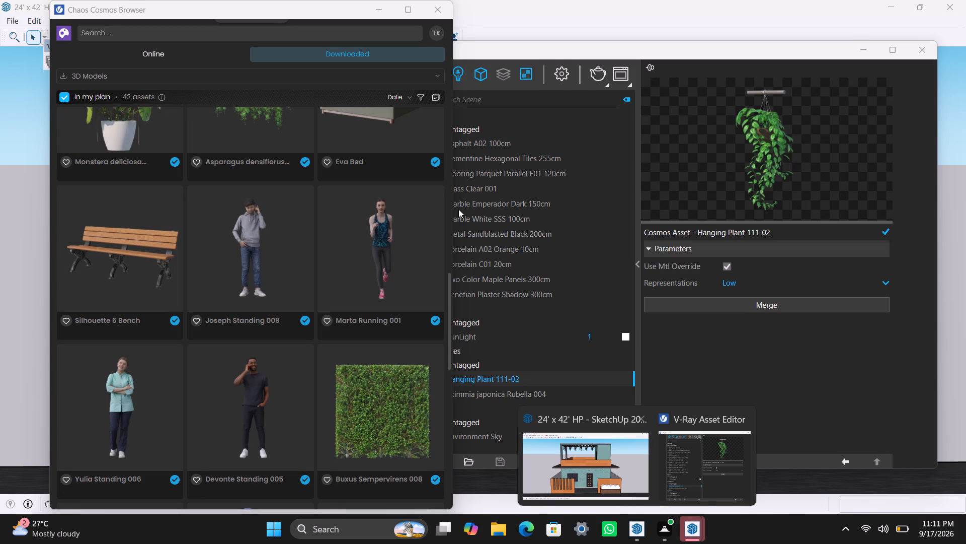
Try to close the two extra blank SketchUp windows while keeping the 24' x 42' HP model open.
left_click(623, 208)
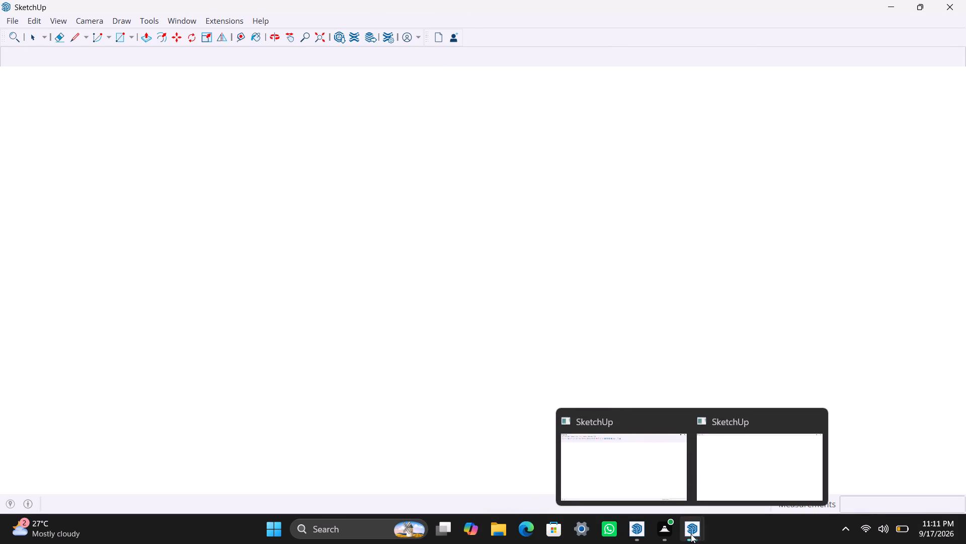
left_click(638, 533)
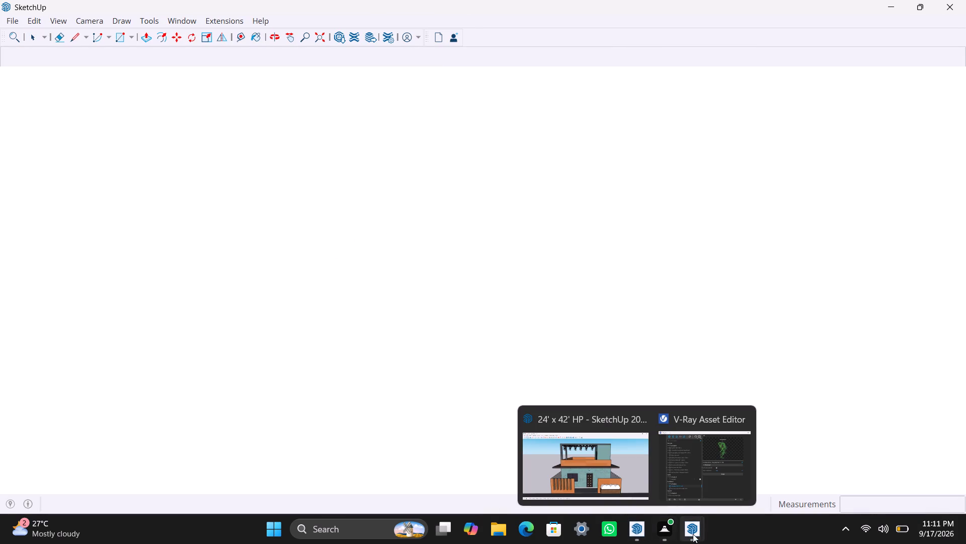
left_click(754, 419)
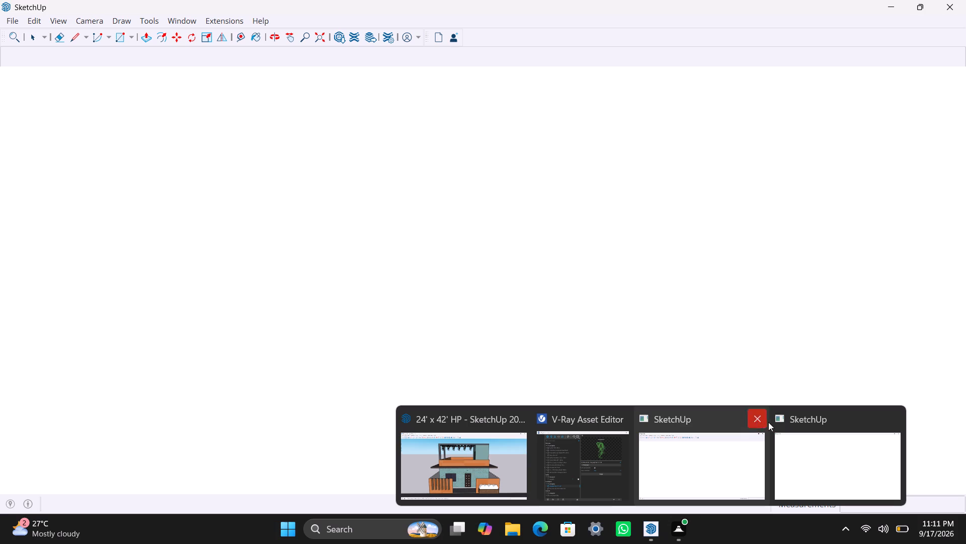
left_click(891, 415)
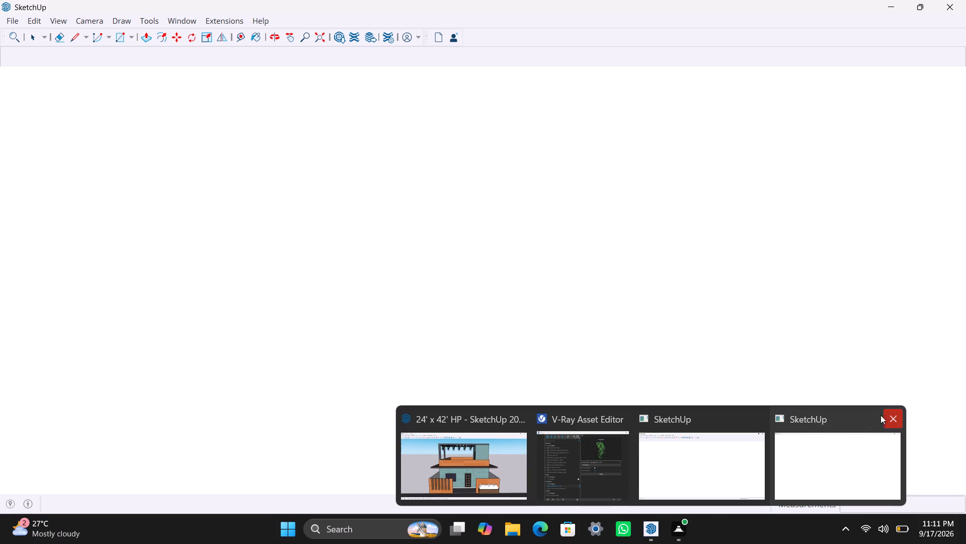
left_click(716, 454)
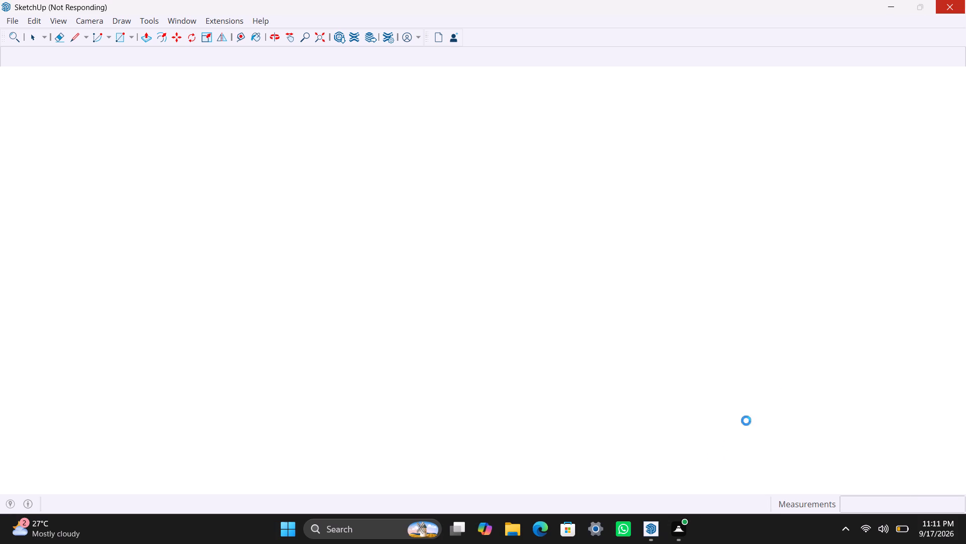
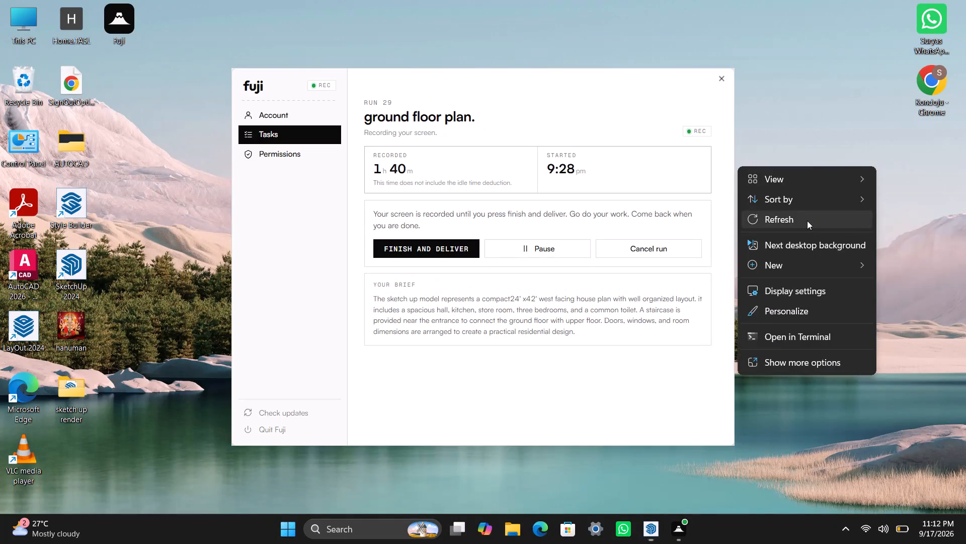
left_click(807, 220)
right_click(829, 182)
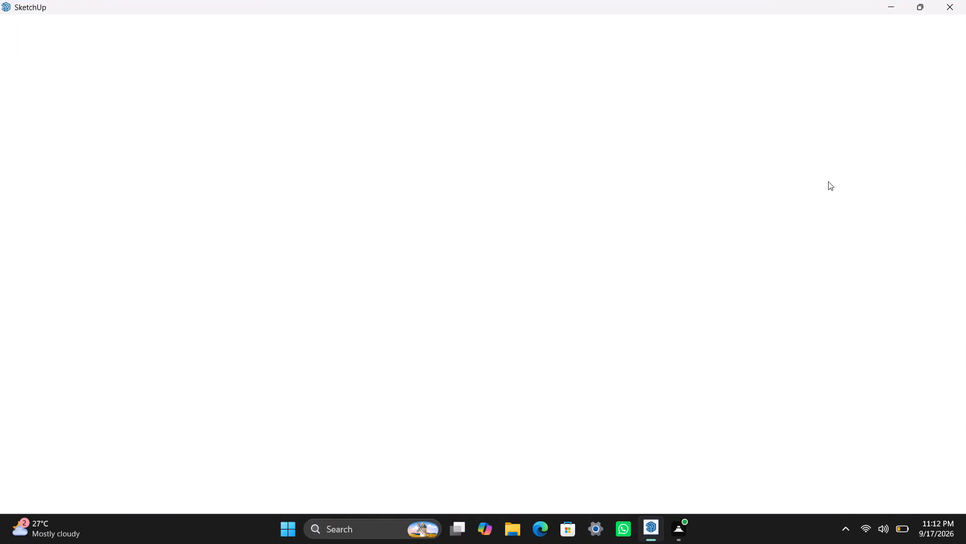
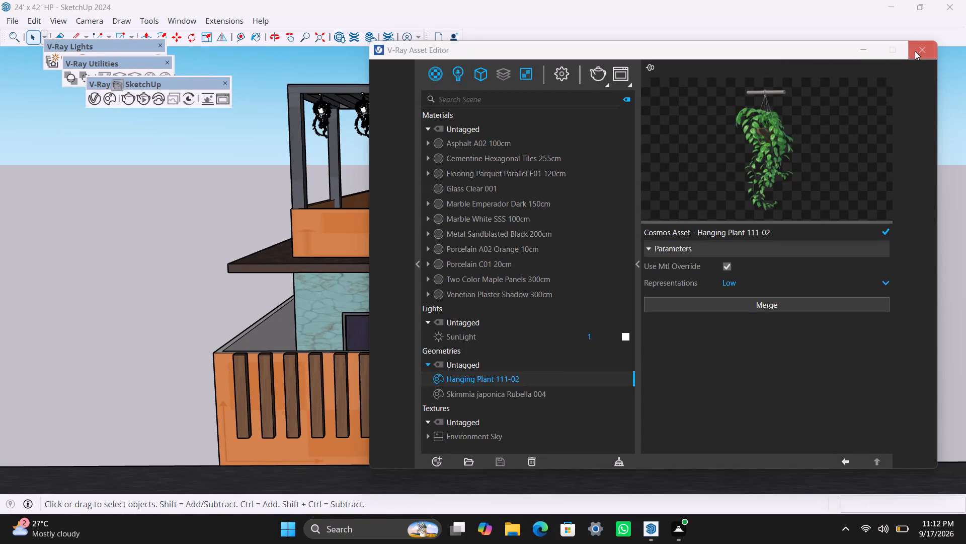
Close the V-Ray Asset Editor.
left_click(916, 48)
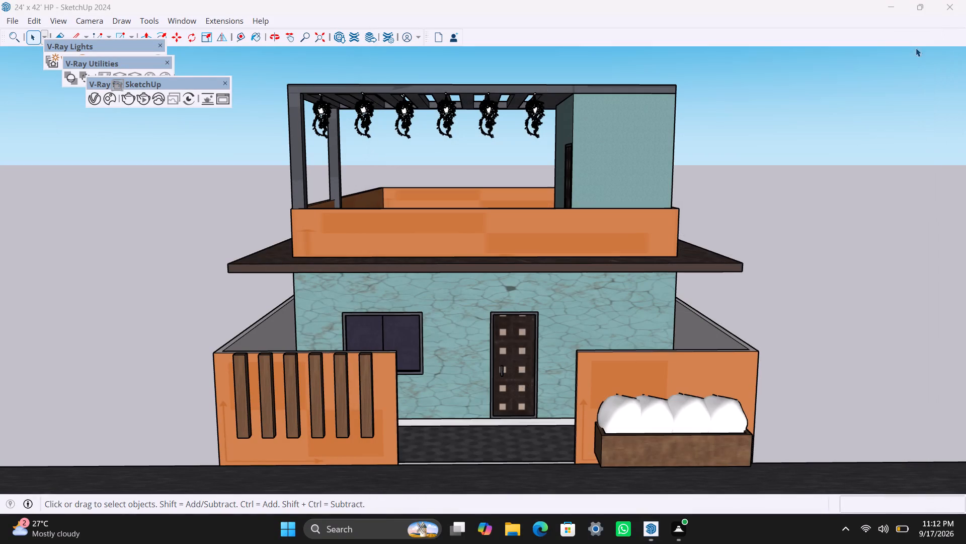
scroll(517, 362, "down", 2)
scroll(523, 358, "up", 1)
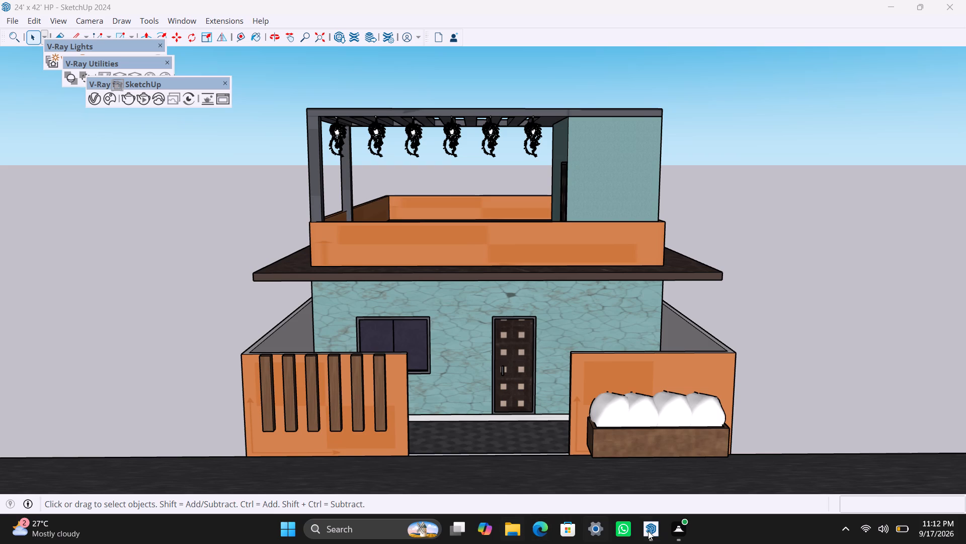
Switch to File Explorer and open the "terrain,+gates+sub+8MB+collection" SketchUp file from the Materials folder.
double_click(512, 525)
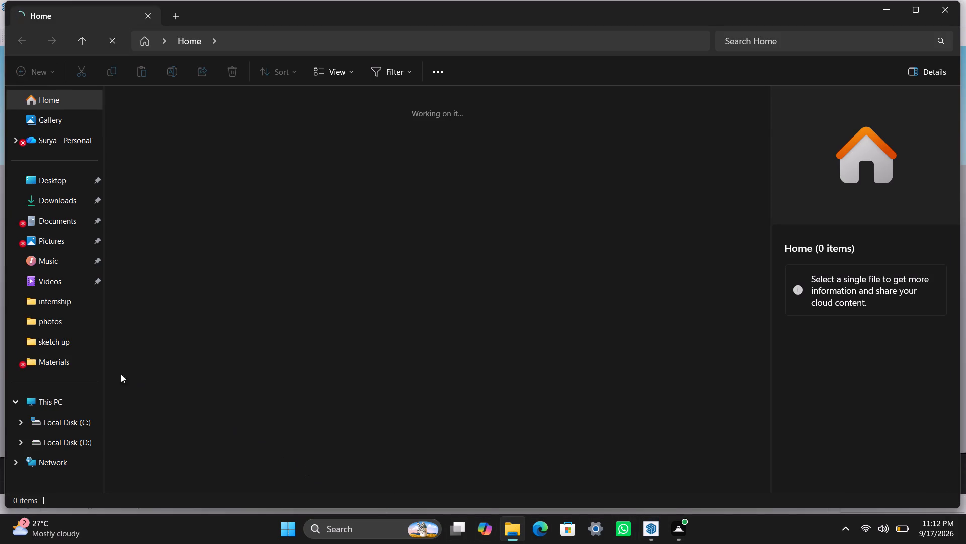
double_click(61, 363)
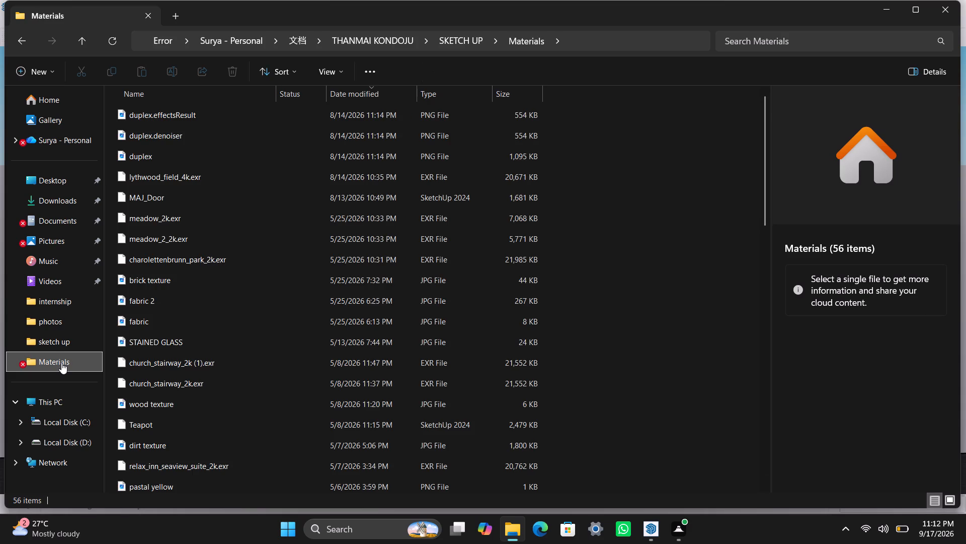
scroll(170, 388, "down", 1)
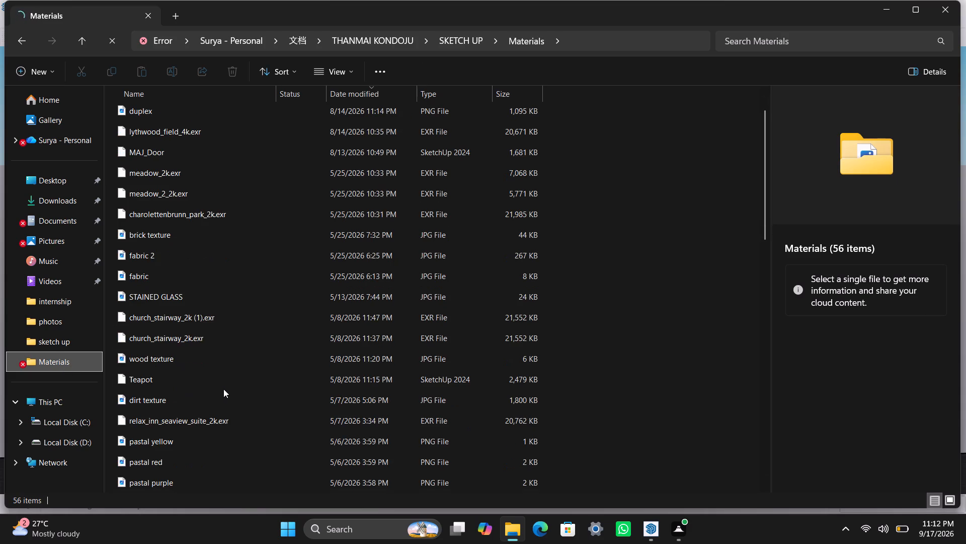
scroll(223, 389, "down", 5)
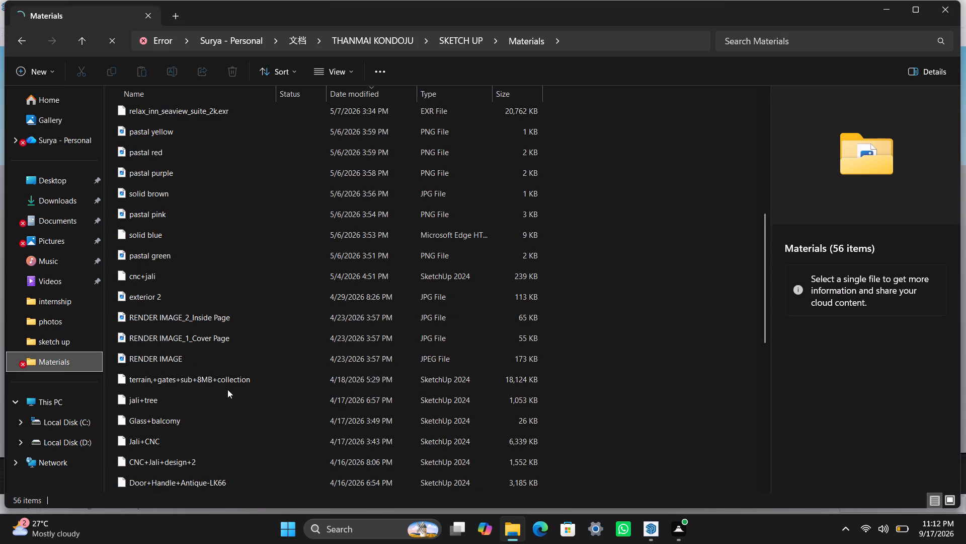
double_click(231, 381)
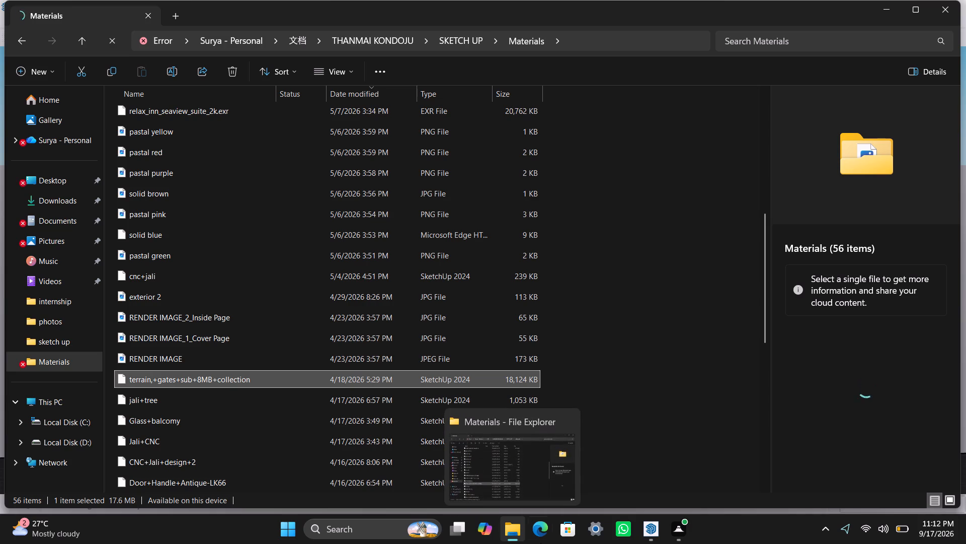
Return to the 24' x 42' HP house model and save it.
left_click(645, 524)
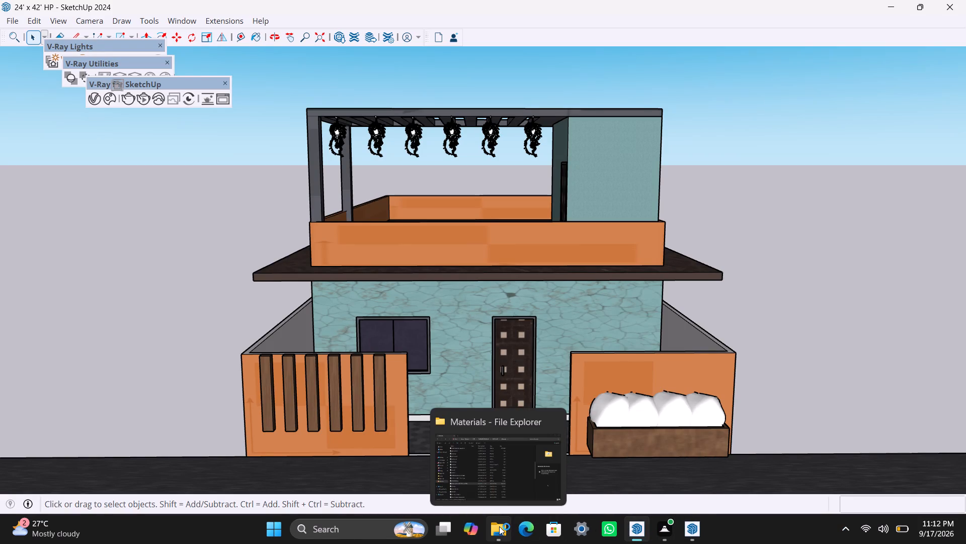
left_click(550, 426)
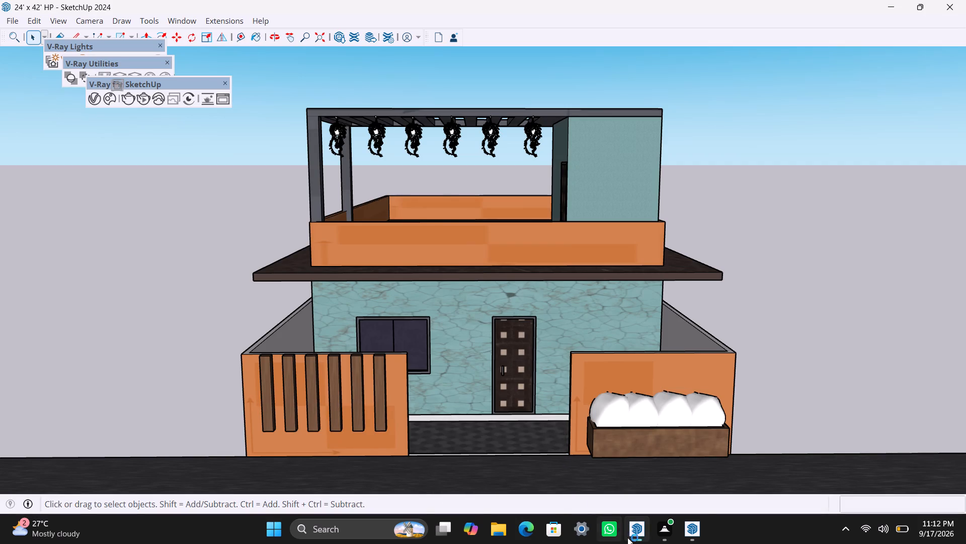
left_click(638, 473)
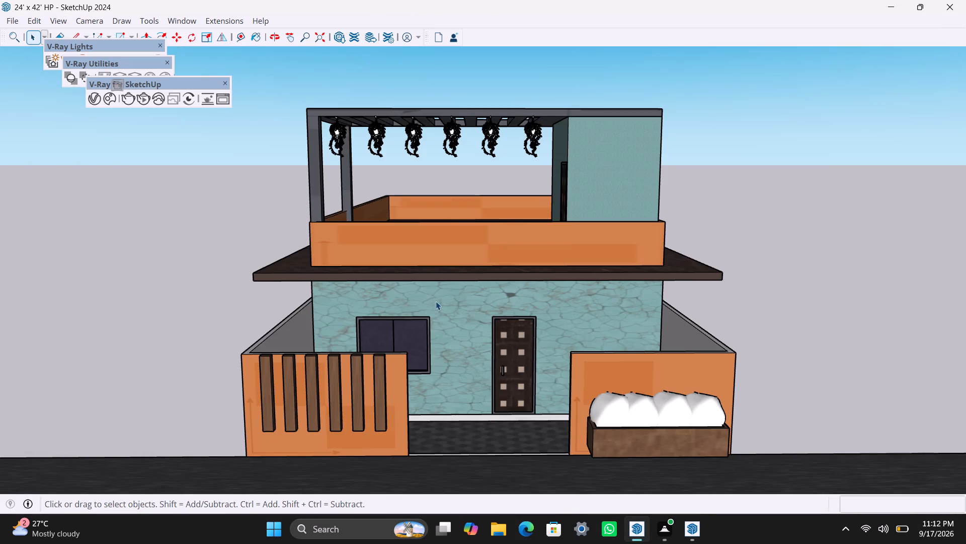
scroll(436, 307, "down", 2)
scroll(436, 308, "up", 2)
key("ctrl+s")
left_click(436, 308, "ctrl")
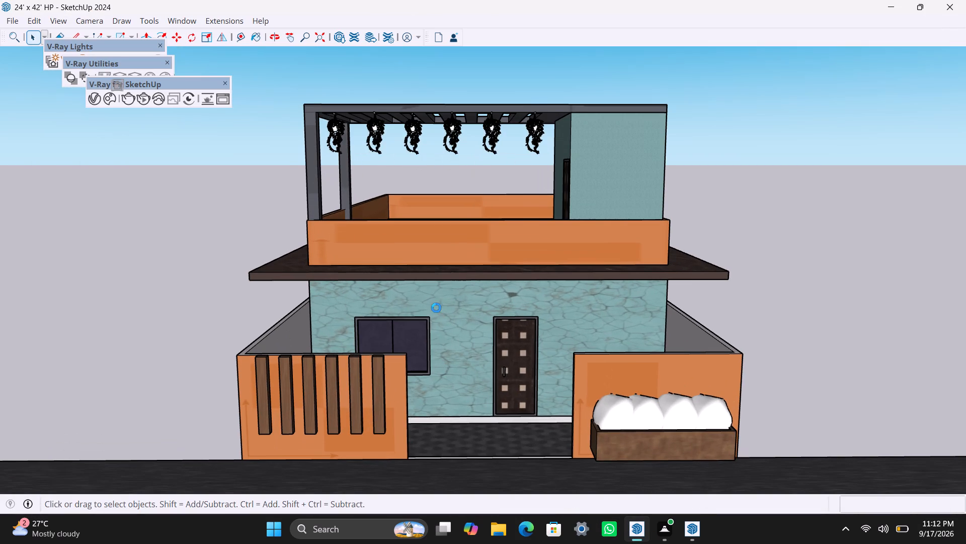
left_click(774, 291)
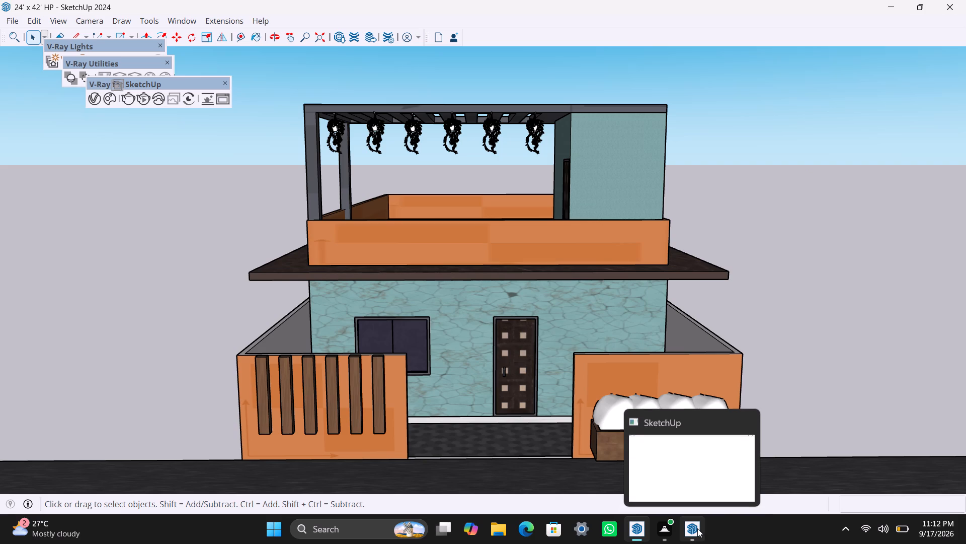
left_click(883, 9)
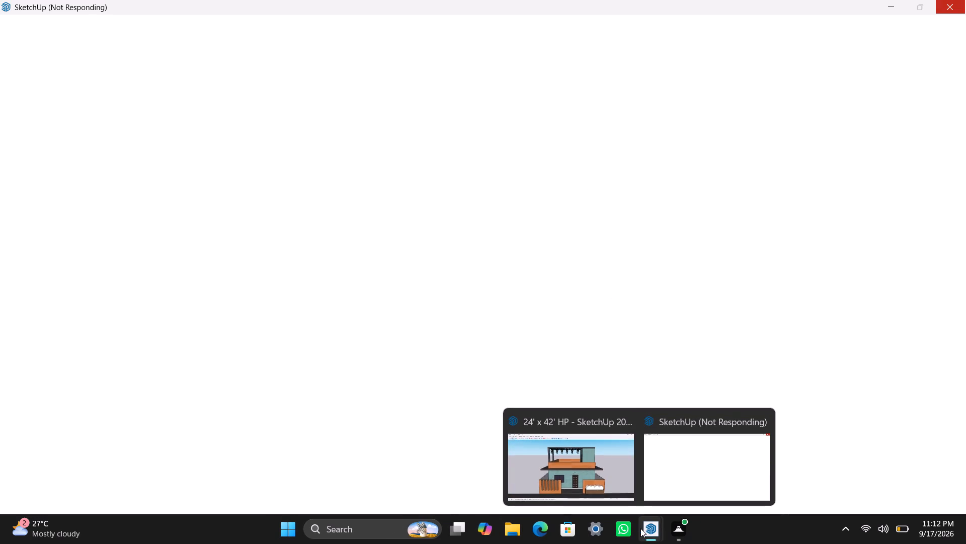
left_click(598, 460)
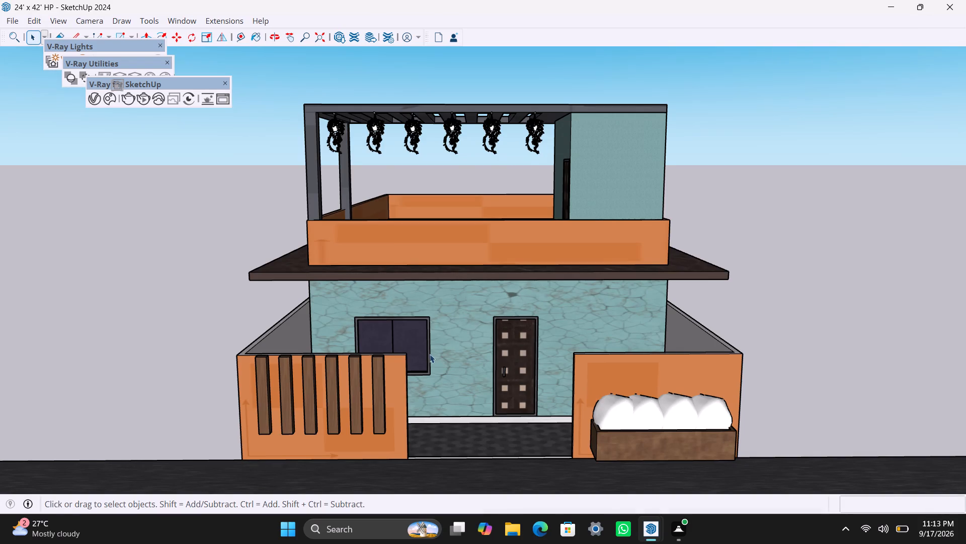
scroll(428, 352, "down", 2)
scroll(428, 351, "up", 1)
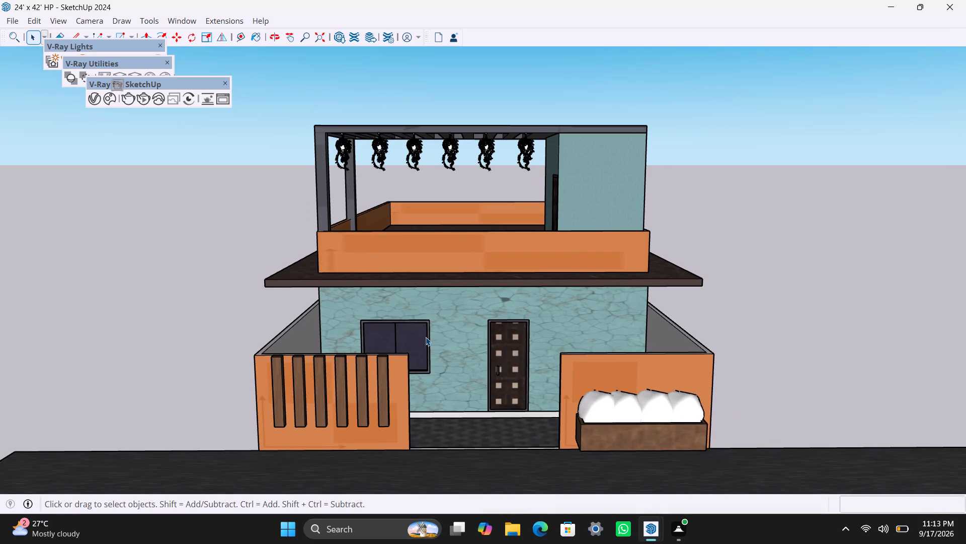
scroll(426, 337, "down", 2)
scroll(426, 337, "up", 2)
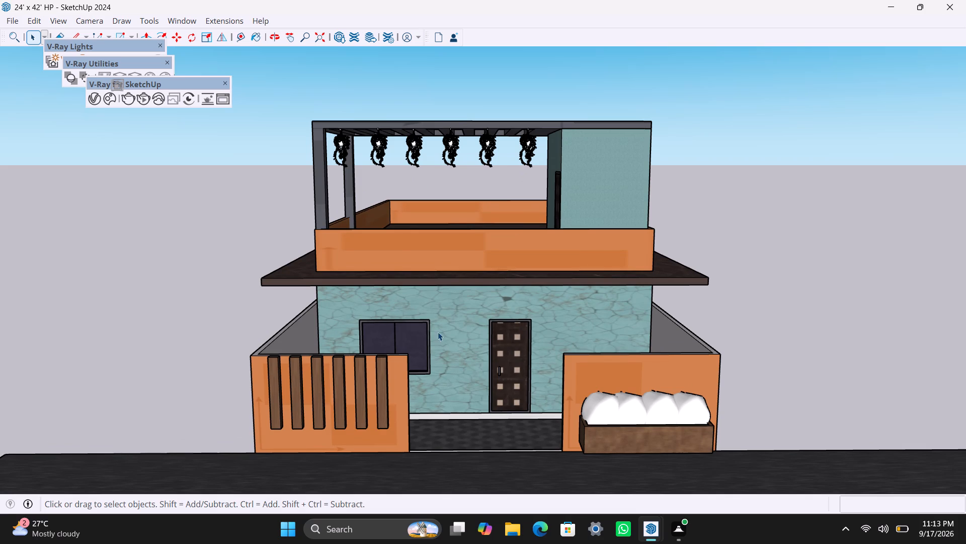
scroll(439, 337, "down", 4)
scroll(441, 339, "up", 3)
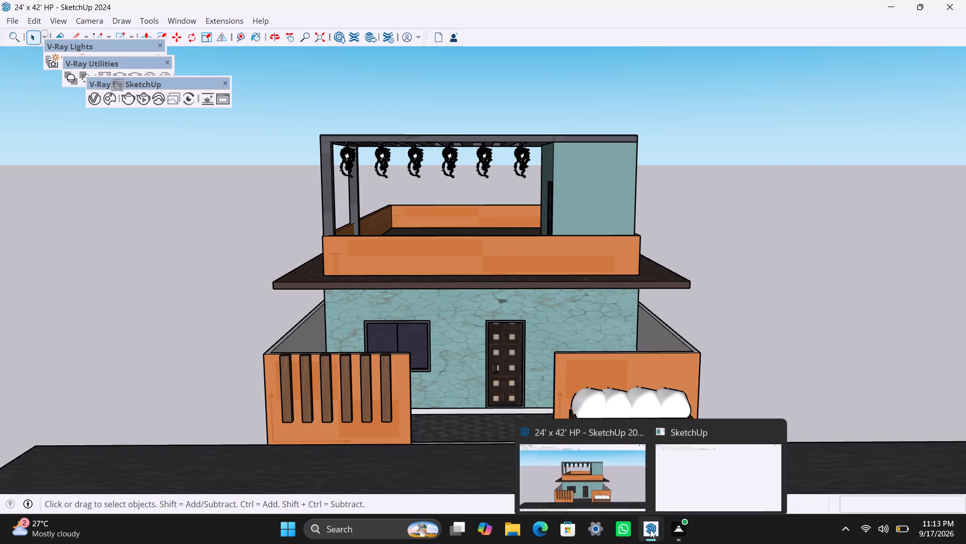
Switch to the gates collection model and copy the double-leaf gate with diagonal slats and brown diagonal bands, behind the blue gate.
left_click(739, 476)
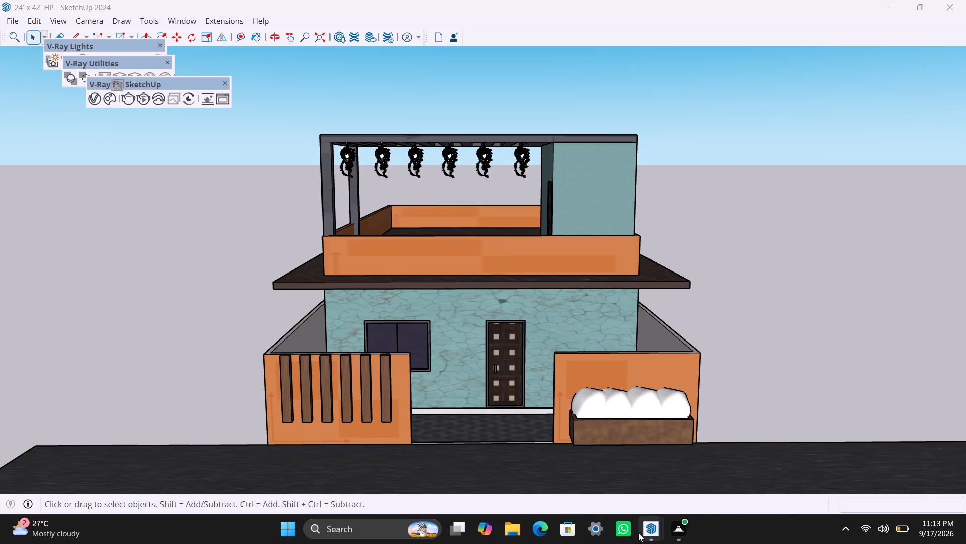
left_click(720, 470)
left_click(700, 484)
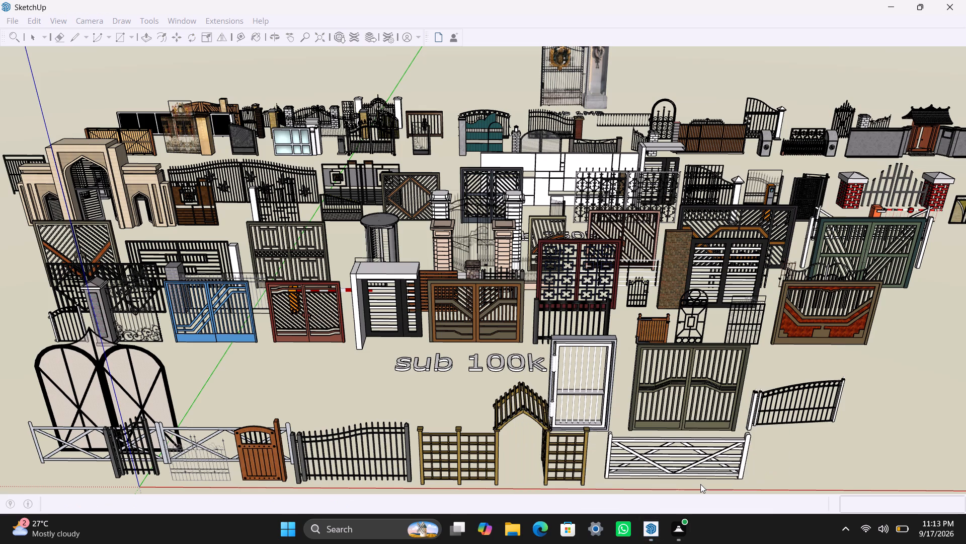
left_click(460, 324)
scroll(459, 326, "up", 2)
scroll(459, 326, "down", 2)
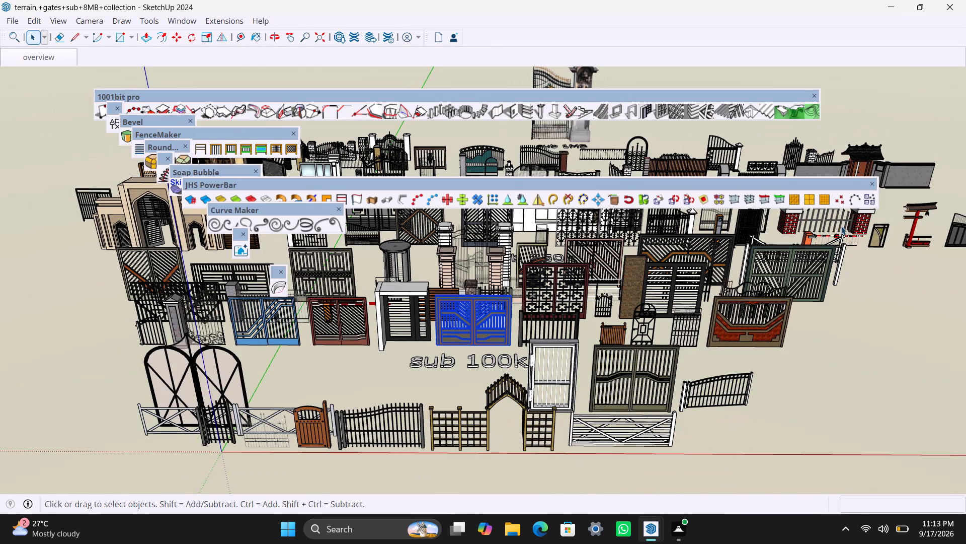
scroll(795, 274, "up", 1)
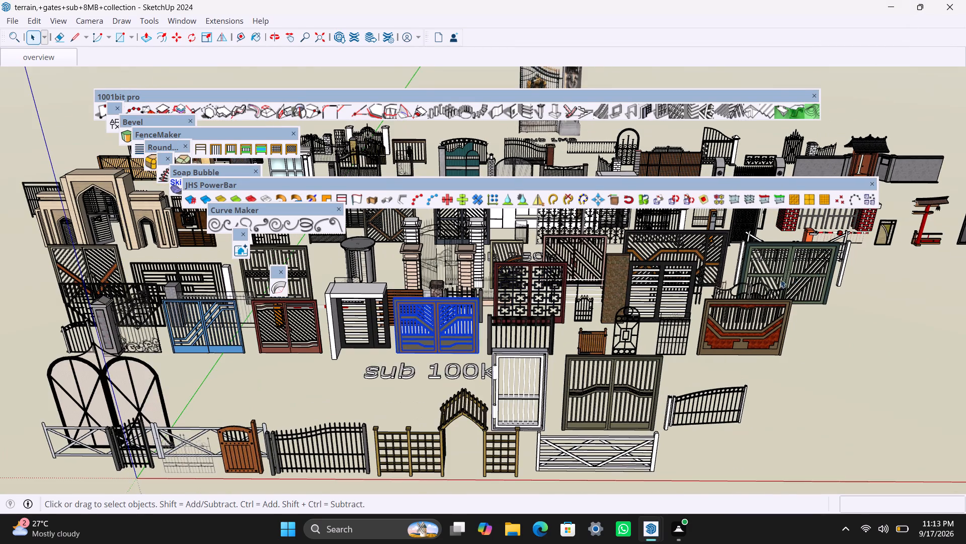
scroll(745, 315, "up", 2)
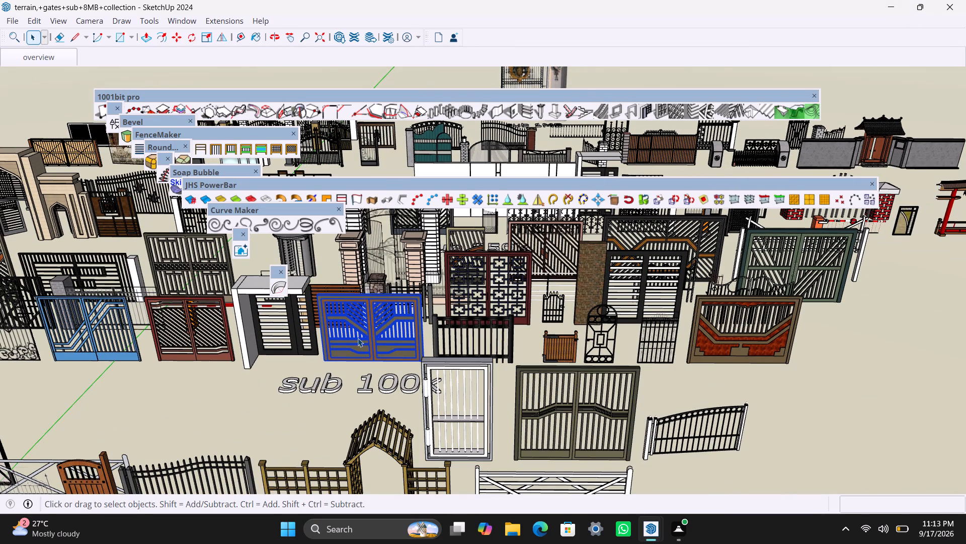
left_click(357, 337, "ctrl")
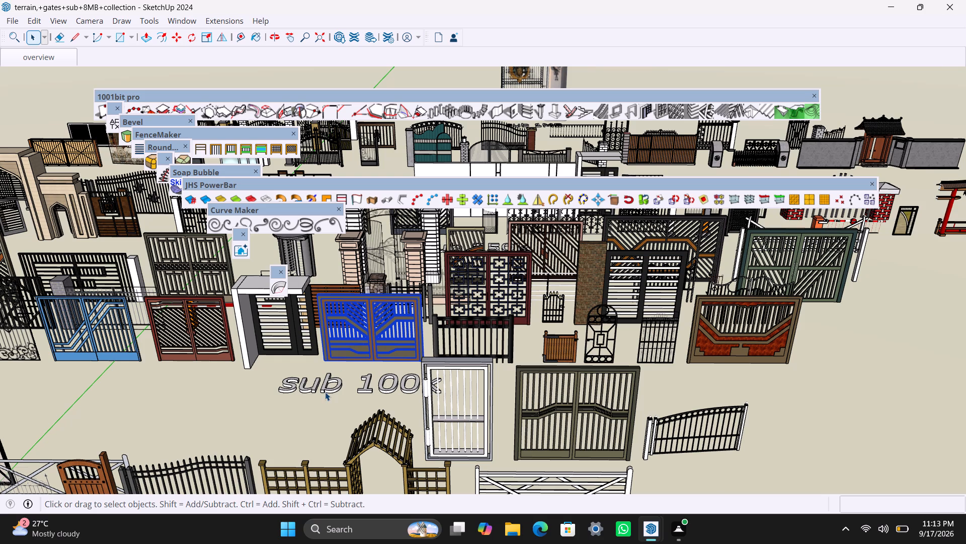
left_click(294, 392)
scroll(217, 321, "down", 4)
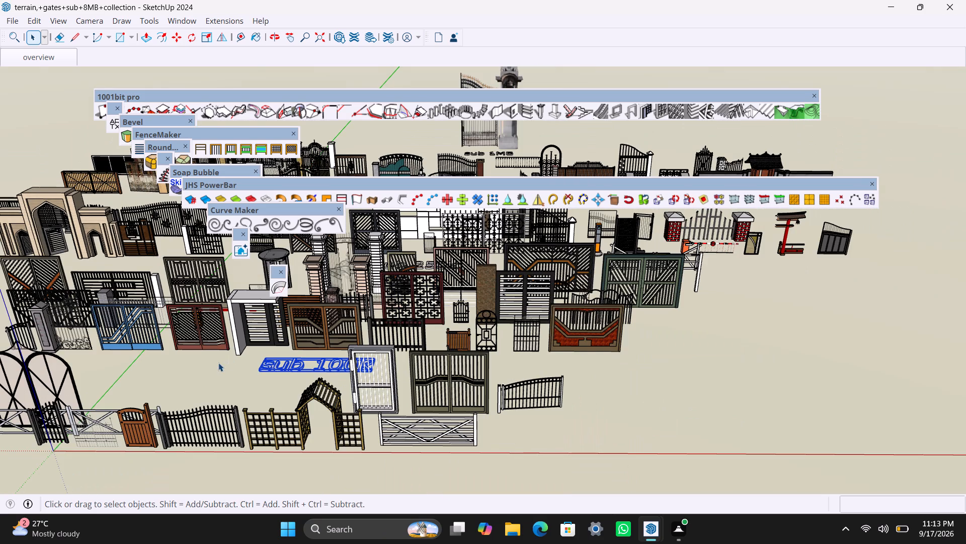
middle_click_drag(240, 370, 418, 393, "shift")
scroll(301, 342, "up", 2)
scroll(177, 278, "up", 1)
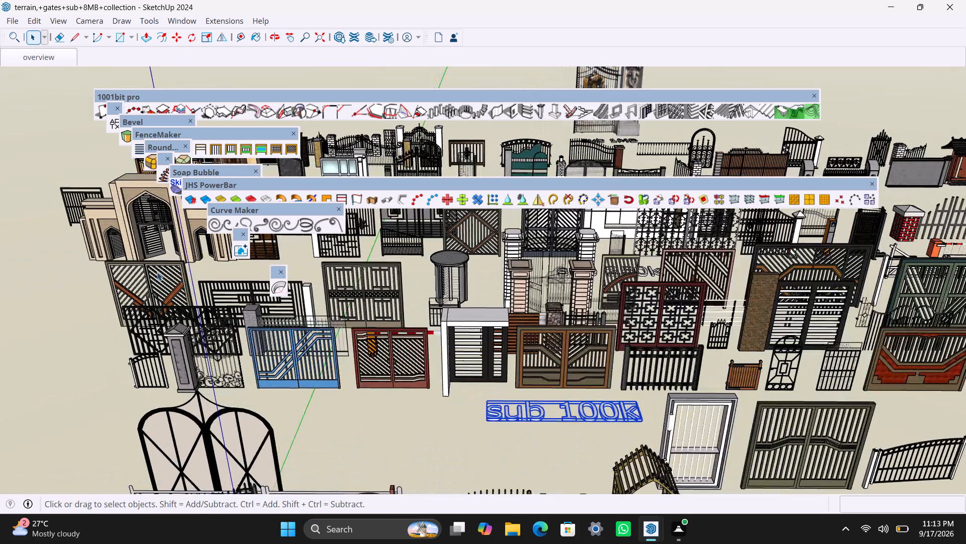
left_click(157, 272)
key("ctrl+c")
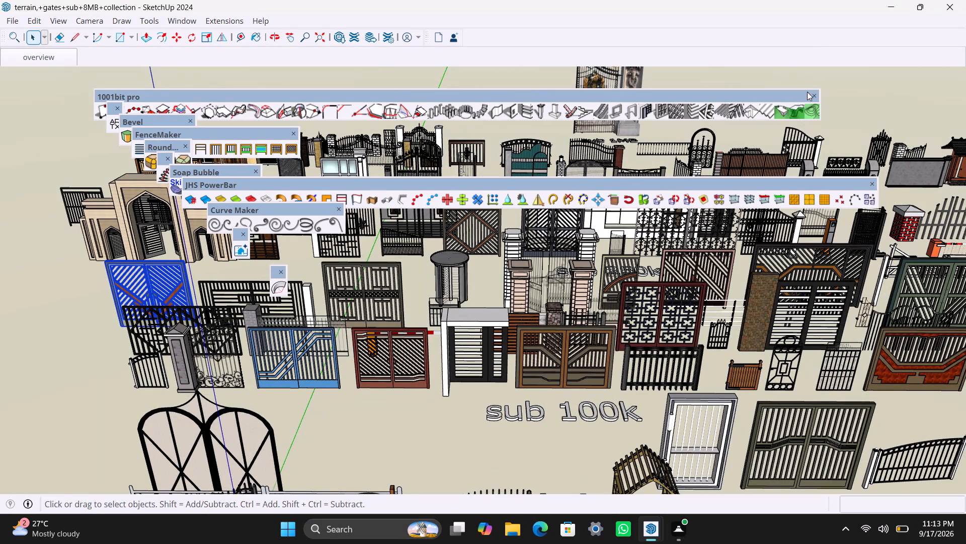
Return to the house model and paste the gate into the front wall opening, at the base corner beside the slatted wall.
left_click(890, 6)
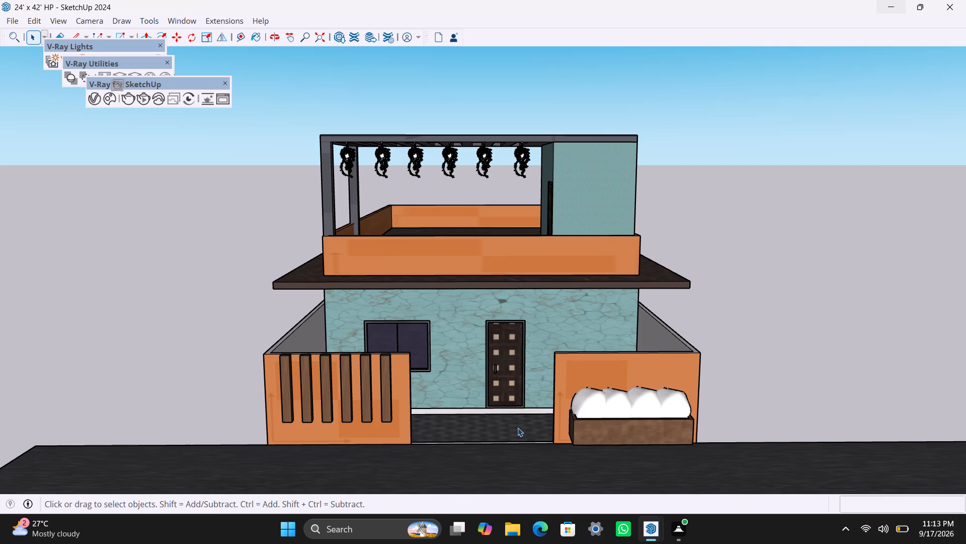
key("ctrl+v")
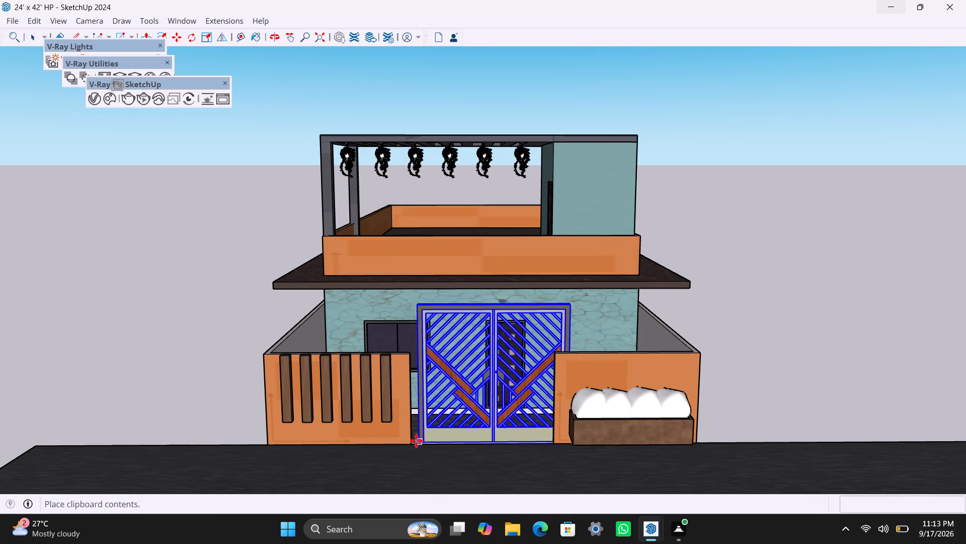
left_click(415, 440)
Scale the pasted gate down along the blue axis to about the height of the front compound walls.
key("s")
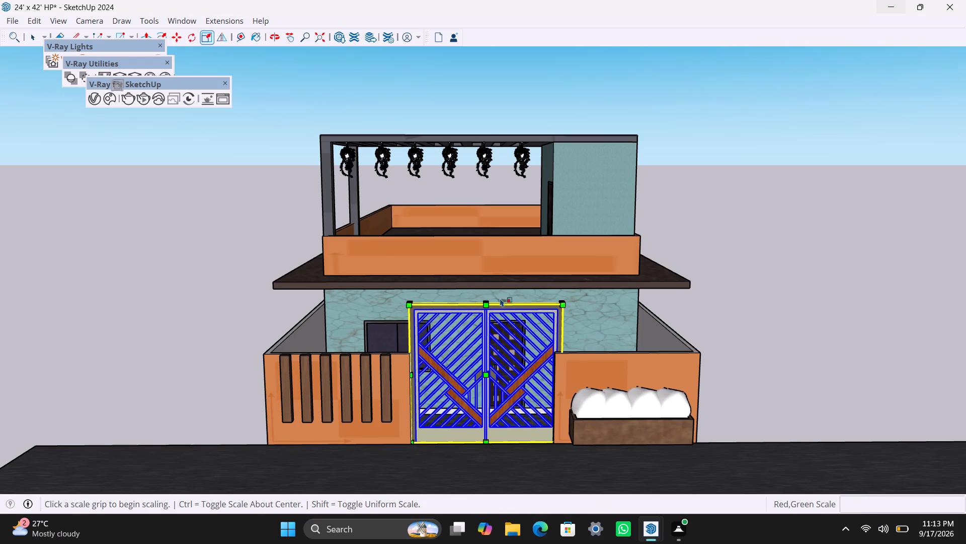
scroll(566, 343, "up", 1)
middle_click_drag(570, 350, 305, 390)
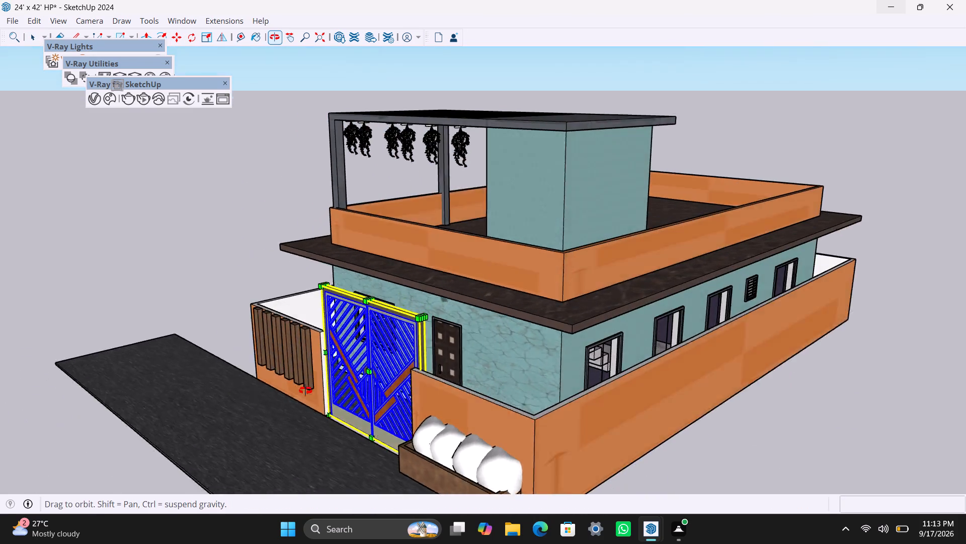
middle_click_drag(305, 390, 295, 394)
scroll(344, 374, "up", 2)
scroll(346, 268, "up", 5)
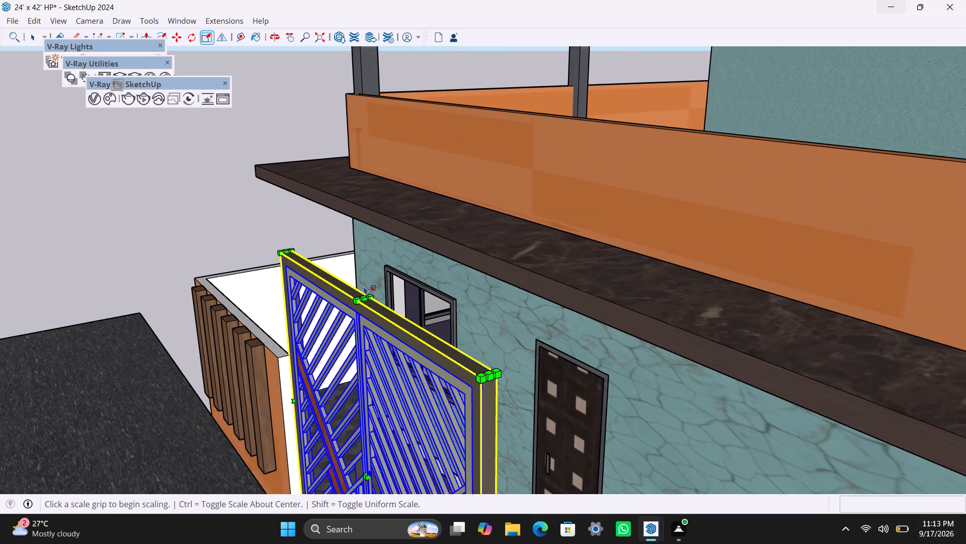
left_click_drag(367, 296, 351, 352)
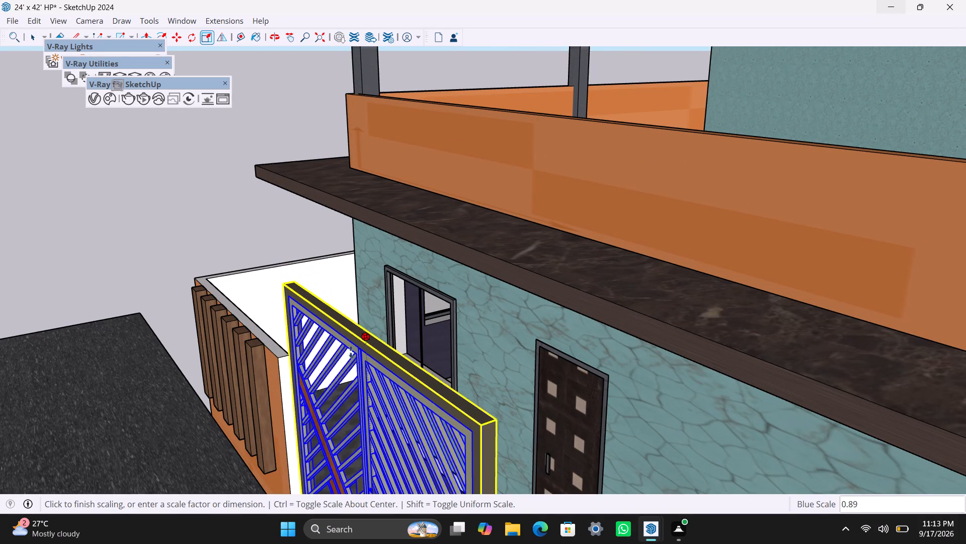
left_click_drag(351, 352, 310, 424)
scroll(309, 391, "down", 9)
middle_click_drag(365, 438, 385, 446)
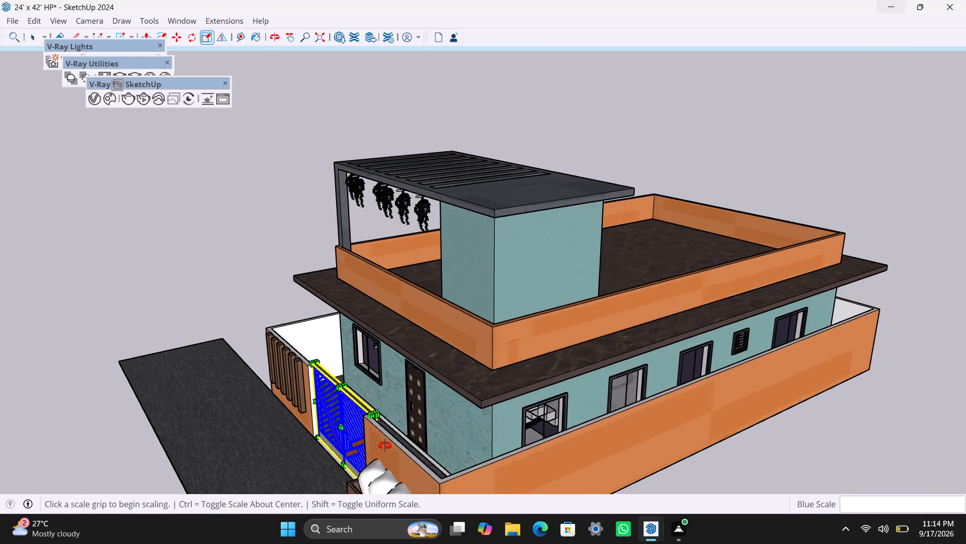
Show the back edges and scale the gate to about 0.95 along the red axis, narrowing it on the planter side.
middle_click_drag(385, 446, 515, 446)
scroll(426, 441, "down", 3)
middle_click_drag(426, 441, 474, 389)
scroll(465, 395, "up", 2)
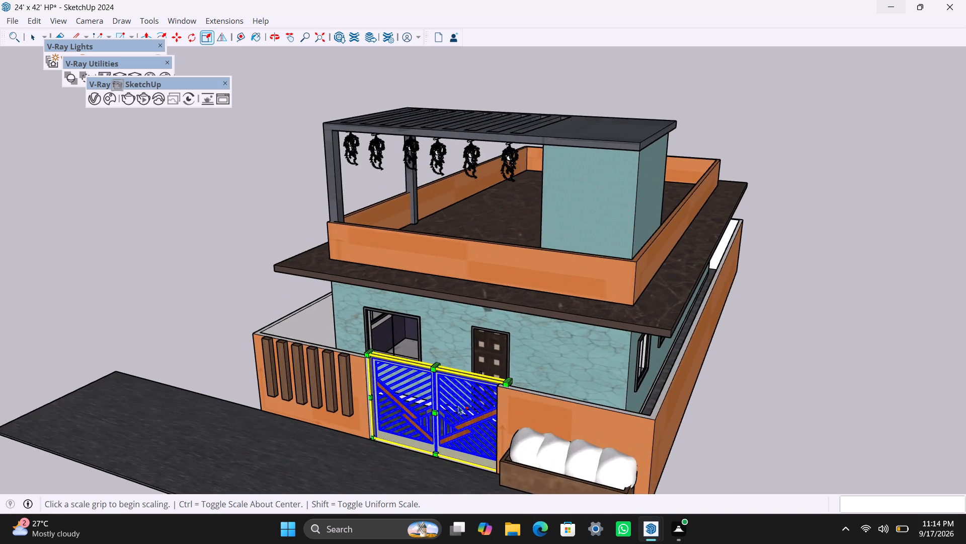
scroll(458, 405, "up", 3)
middle_click_drag(432, 442, 634, 460)
scroll(622, 376, "up", 3)
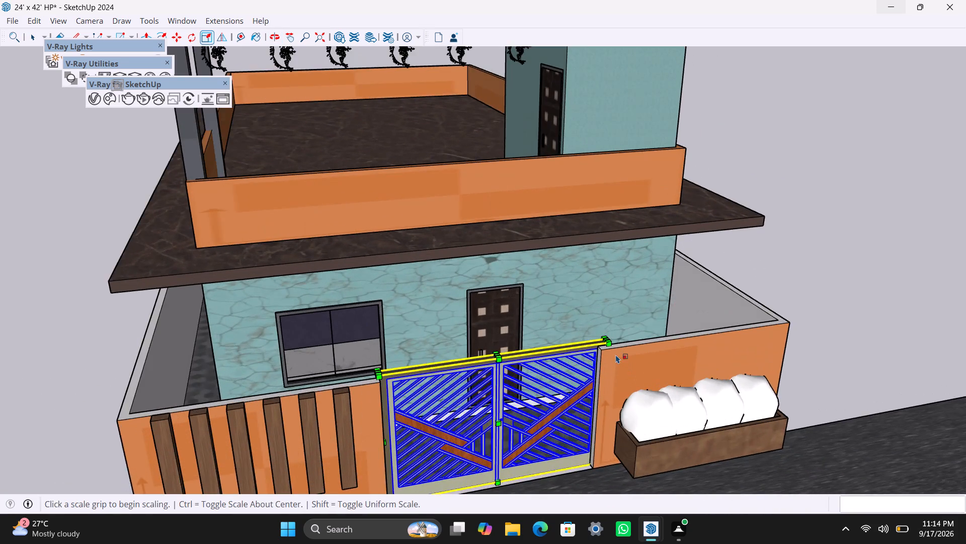
scroll(616, 355, "up", 2)
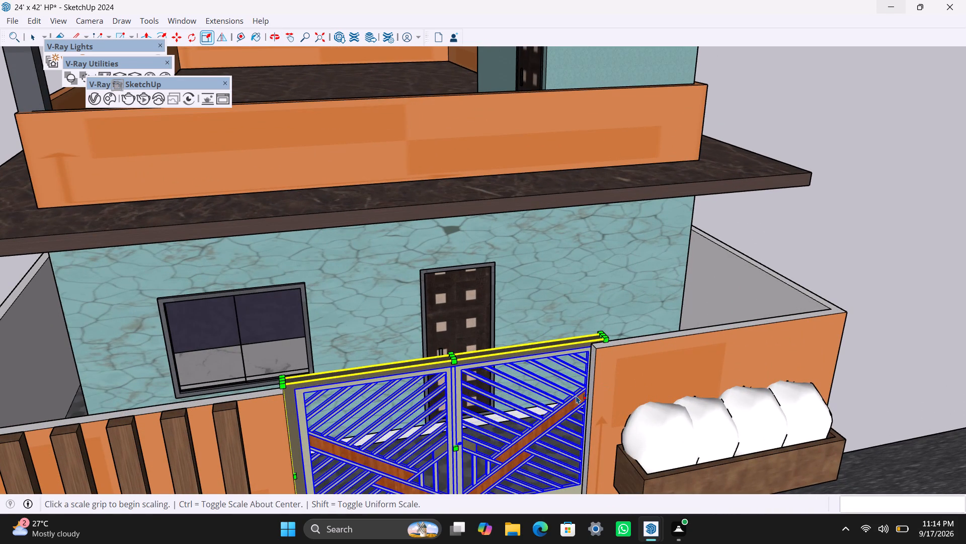
key("k")
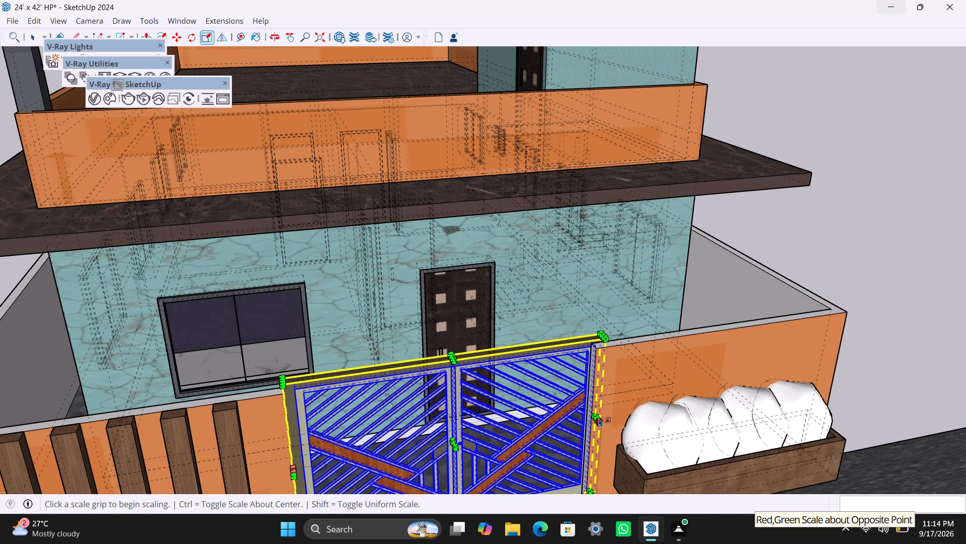
left_click_drag(599, 415, 588, 417)
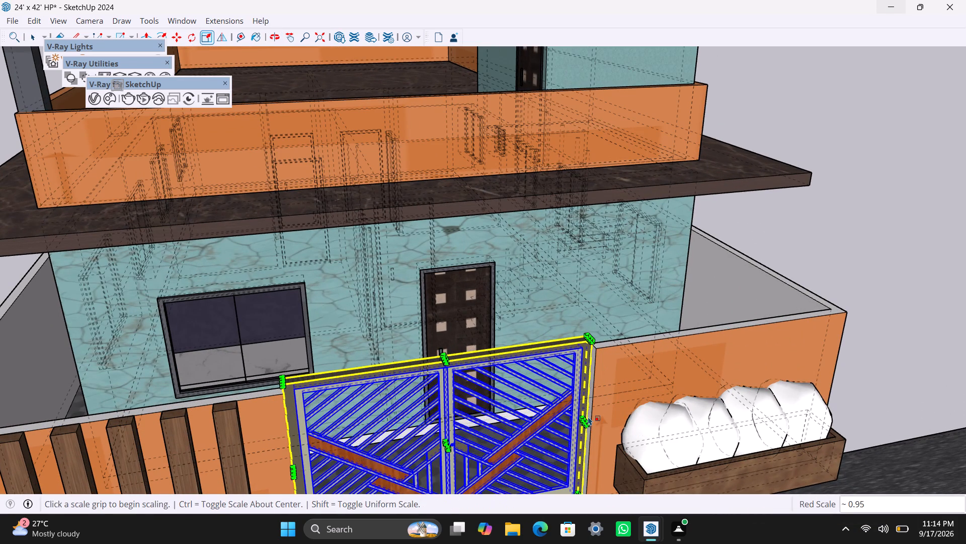
key("space")
Move the gate into the front wall opening, snapping its bottom corner to the base corner of the planter-side wall.
scroll(403, 384, "down", 4)
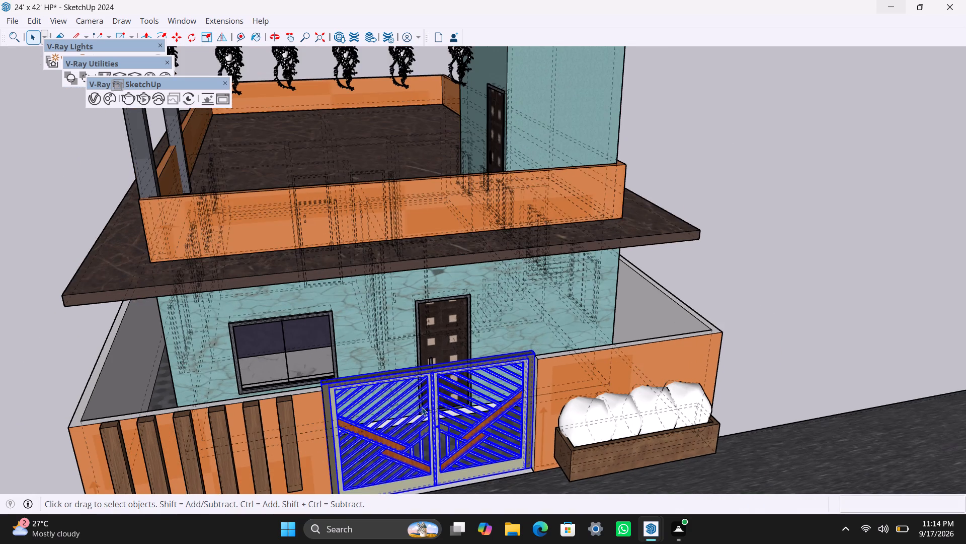
middle_click_drag(422, 406, 391, 336, "shift")
key("m")
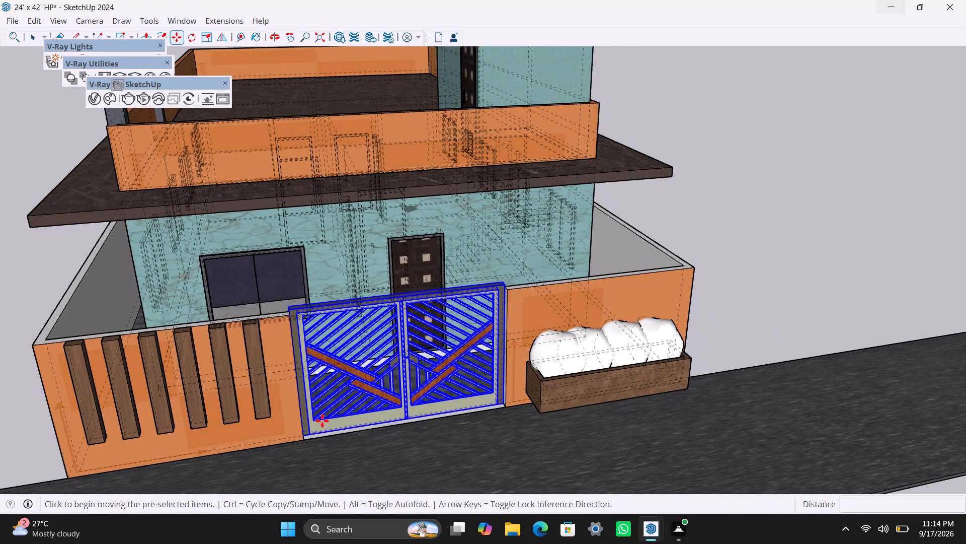
left_click(312, 431)
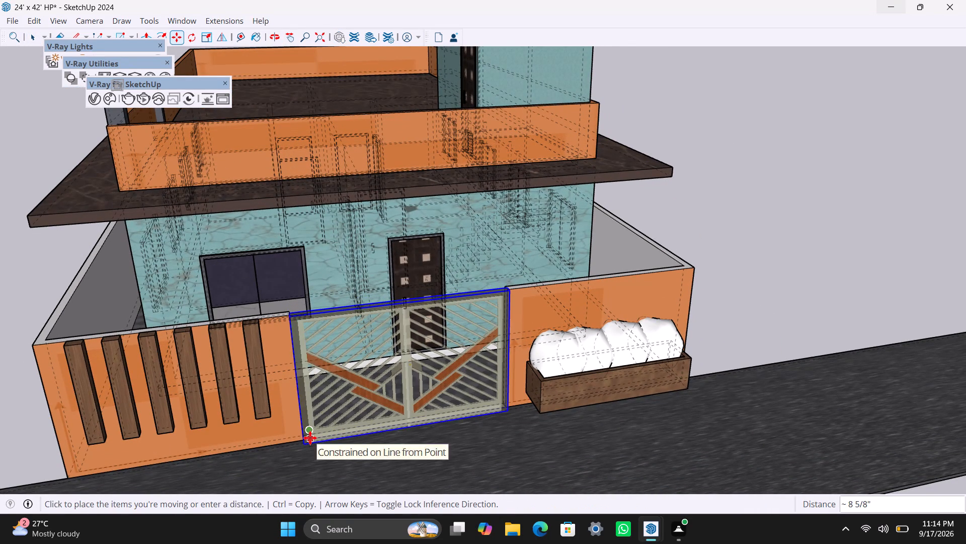
left_click(310, 433)
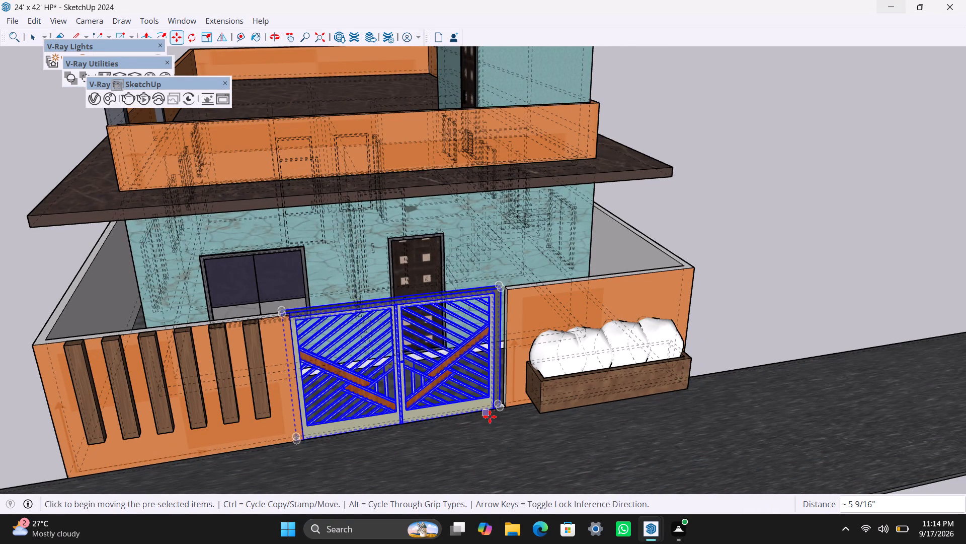
left_click(498, 406)
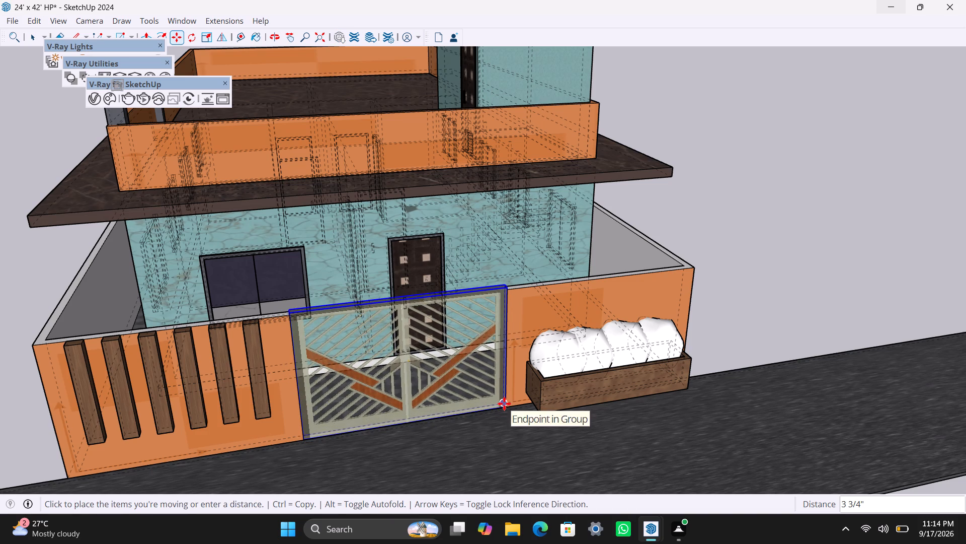
left_click(504, 403)
key("space")
left_click(789, 290)
Check the gate's fit against the compound walls from above and turn off the back-edge display.
scroll(392, 338, "up", 3)
middle_click_drag(405, 335, 352, 372)
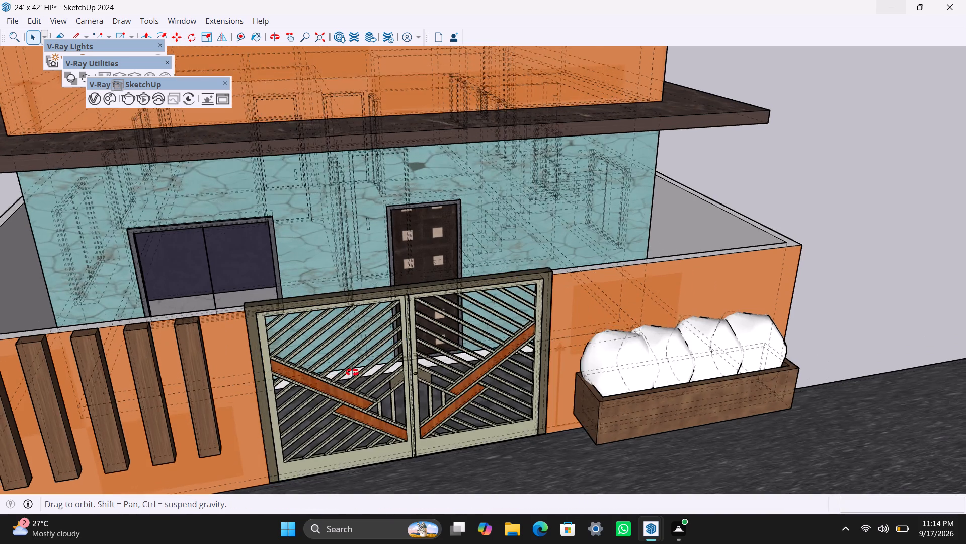
middle_click_drag(352, 372, 170, 417)
scroll(339, 330, "up", 5)
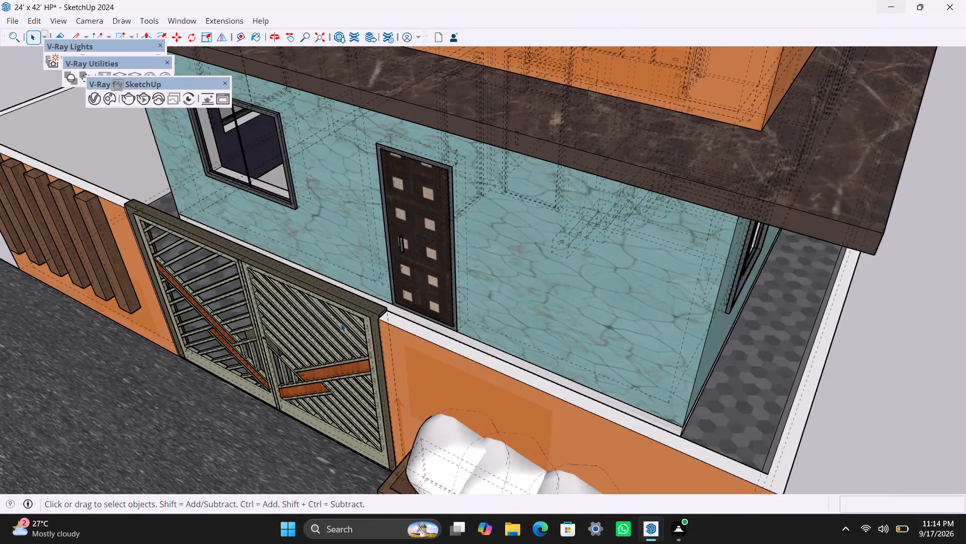
scroll(341, 323, "up", 1)
scroll(343, 312, "down", 4)
left_click(917, 361)
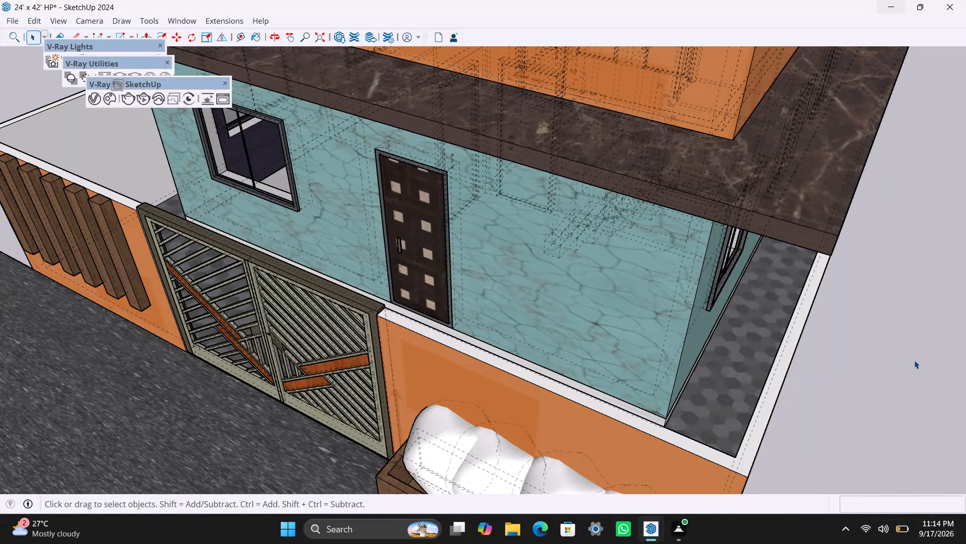
triple_click(914, 360)
scroll(448, 333, "down", 4)
key("k")
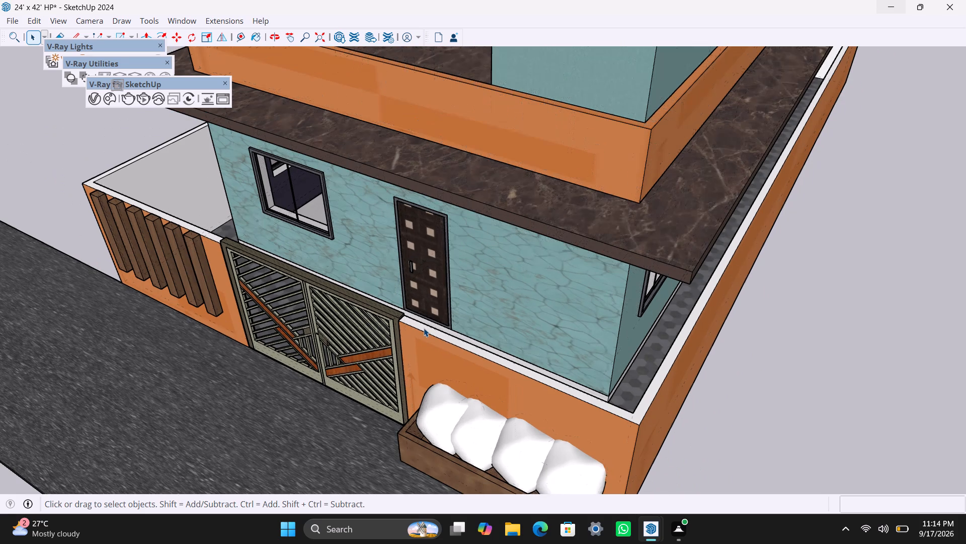
Examine the fitted gate and its junctions with the front compound walls from several angles.
left_click(813, 366)
scroll(307, 368, "up", 5)
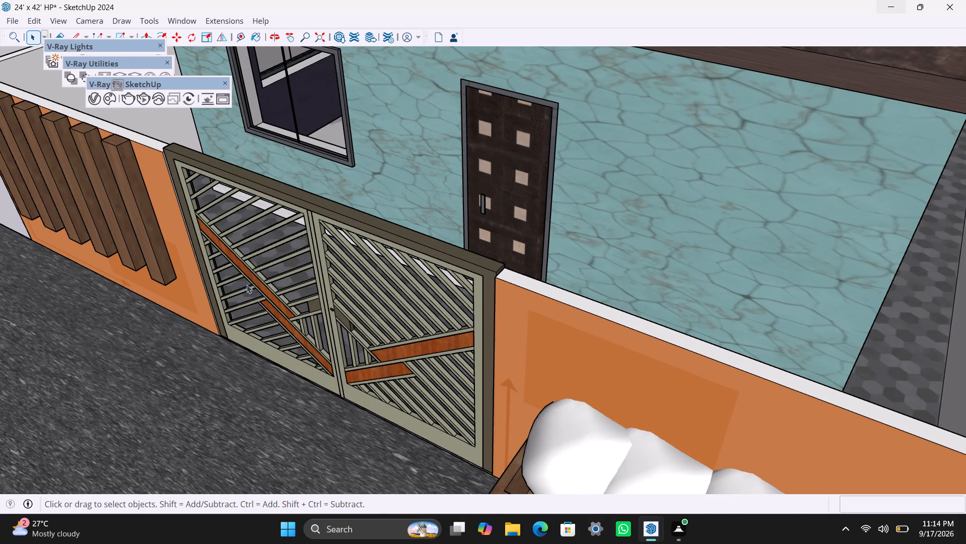
scroll(369, 277, "down", 9)
middle_click_drag(366, 329, 497, 280)
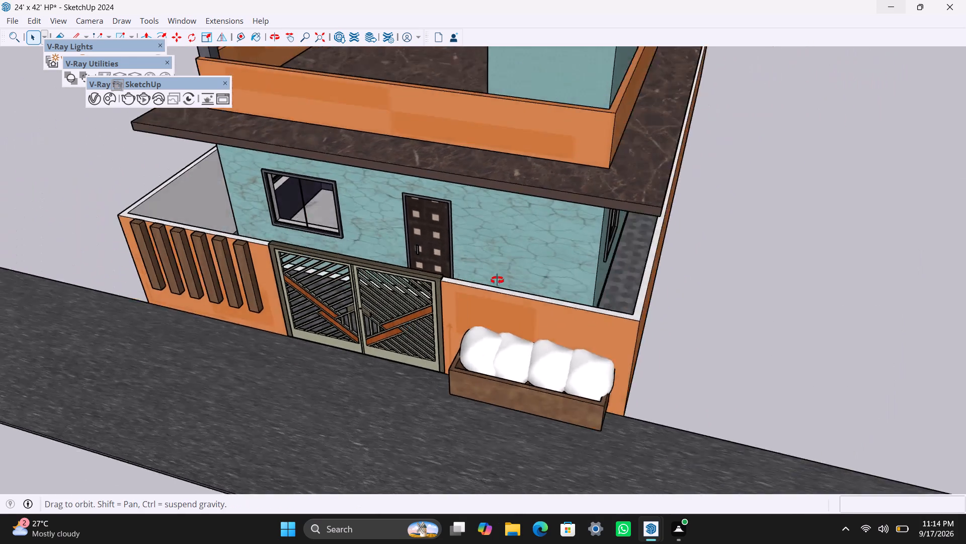
middle_click_drag(497, 280, 548, 269)
scroll(438, 311, "up", 2)
scroll(443, 417, "down", 4)
middle_click_drag(557, 436, 561, 445, "shift")
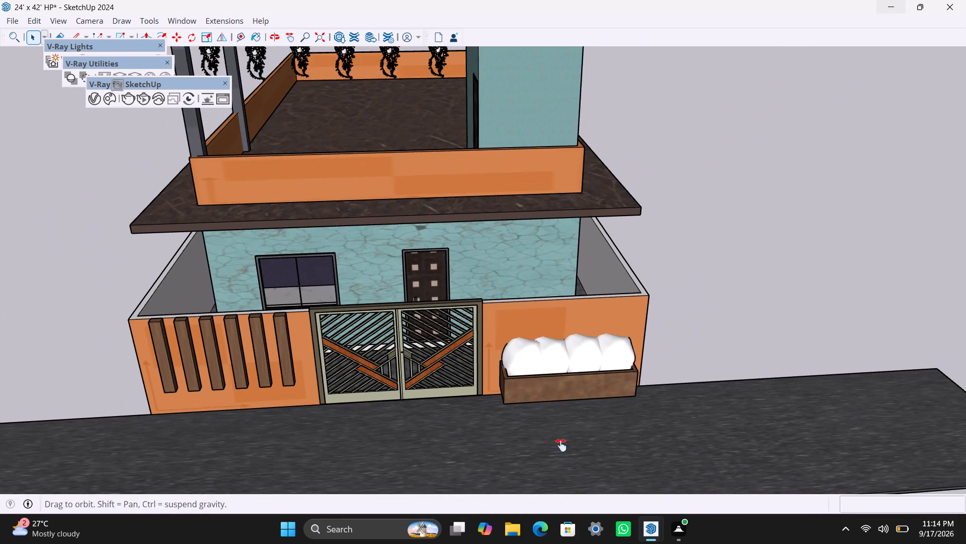
middle_click_drag(561, 445, 550, 480, "shift")
Frame the house's front elevation straight on at about ground level and save the model.
scroll(477, 450, "up", 2)
middle_click_drag(452, 439, 446, 319)
scroll(490, 304, "down", 4)
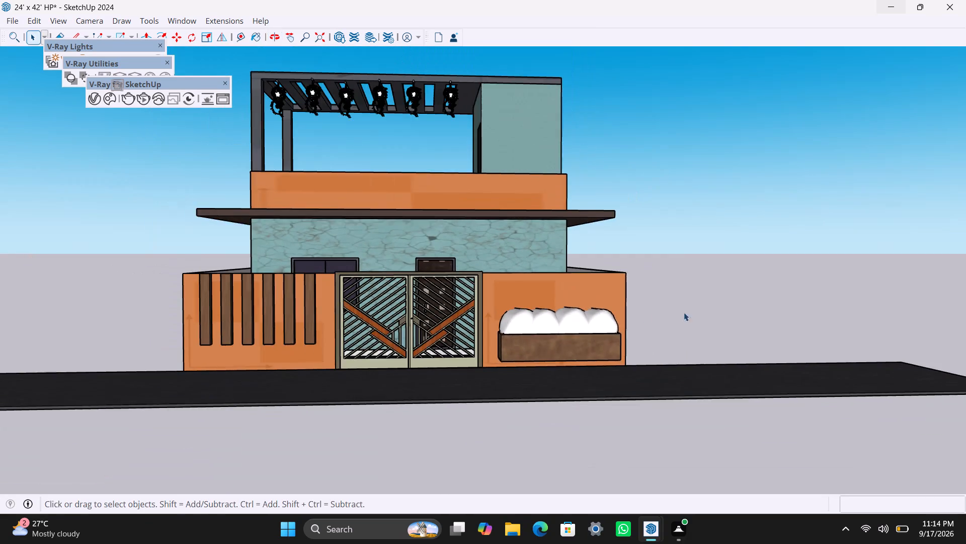
middle_click_drag(714, 322, 735, 414)
middle_click_drag(711, 406, 693, 412)
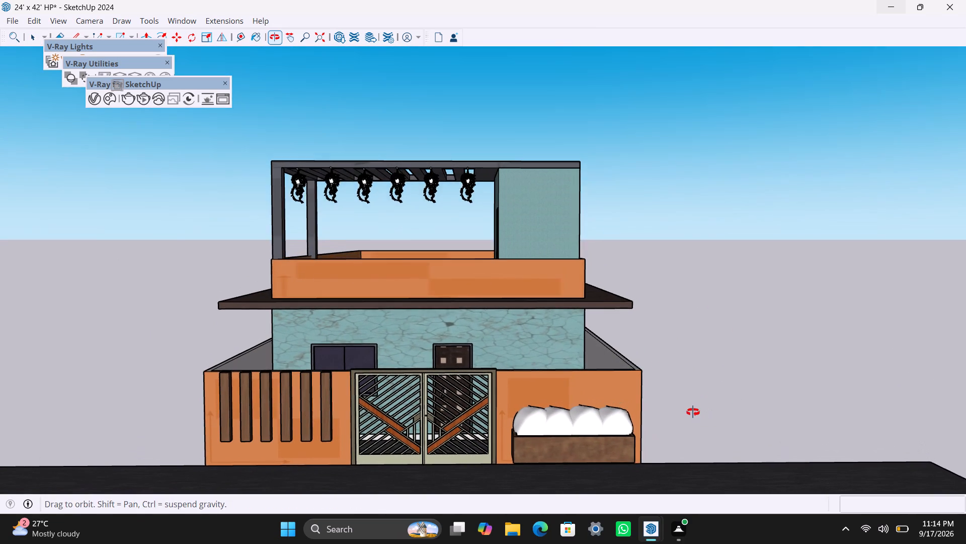
middle_click_drag(693, 412, 692, 412)
scroll(609, 408, "up", 1)
middle_click_drag(528, 408, 588, 374)
scroll(536, 380, "up", 2)
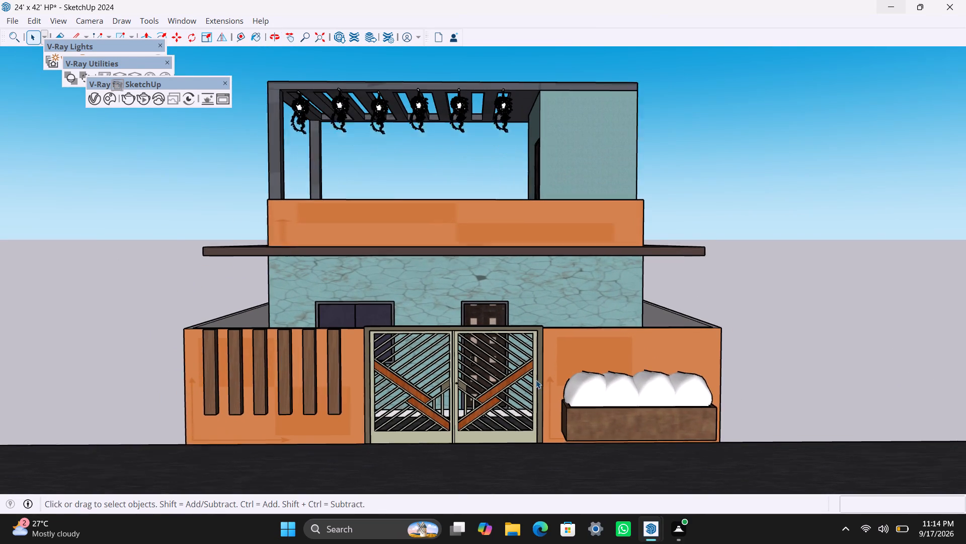
key("ctrl+s")
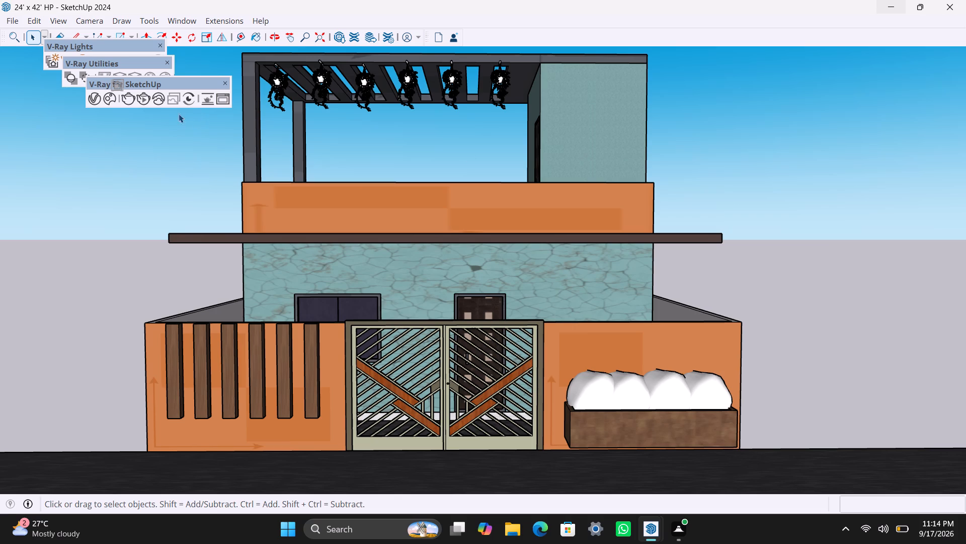
Run a V-Ray test render of the front elevation, stop it, and close the frame buffer.
left_click(145, 98)
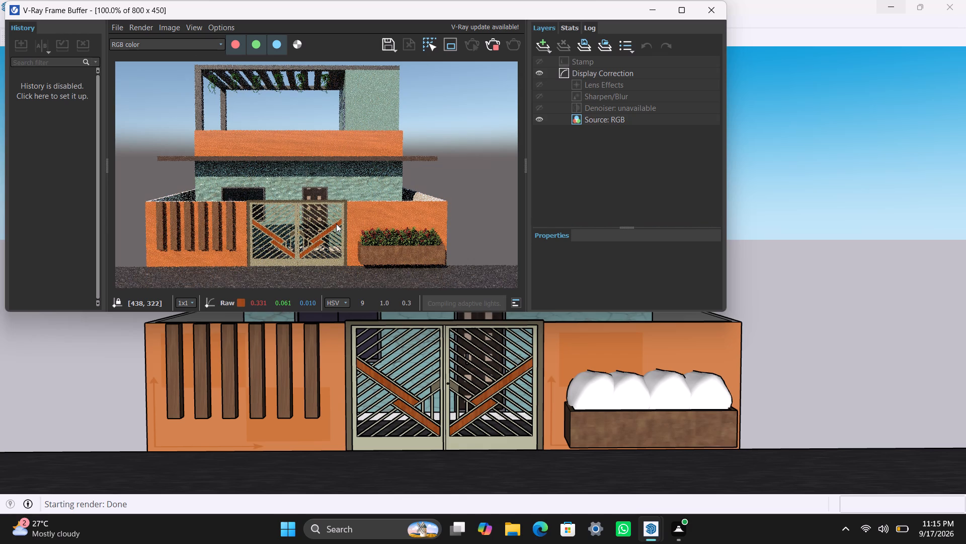
left_click(496, 46)
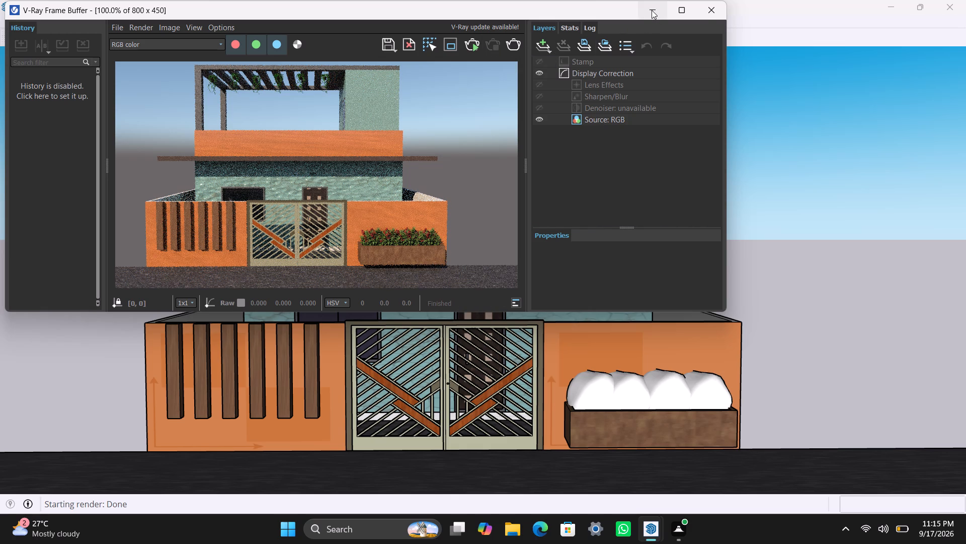
left_click(705, 19)
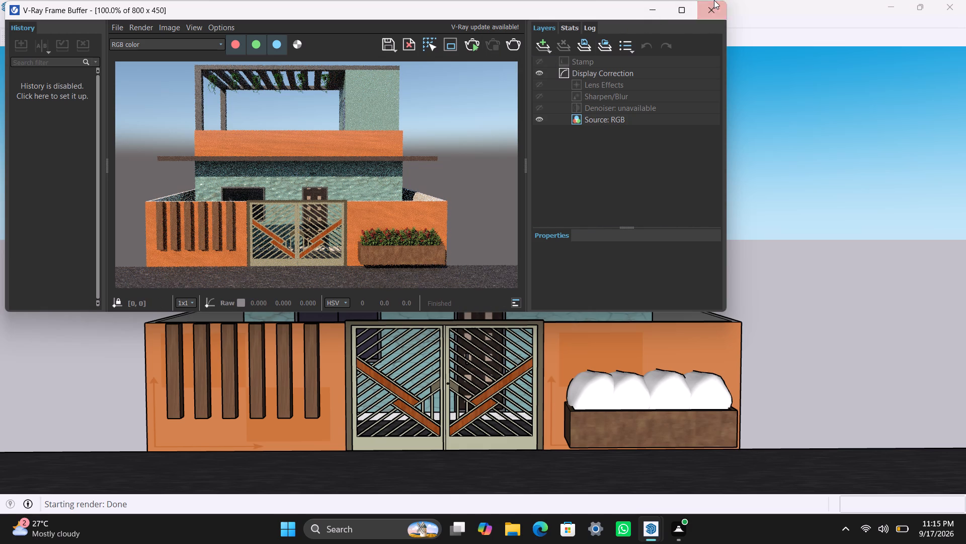
left_click(710, 6)
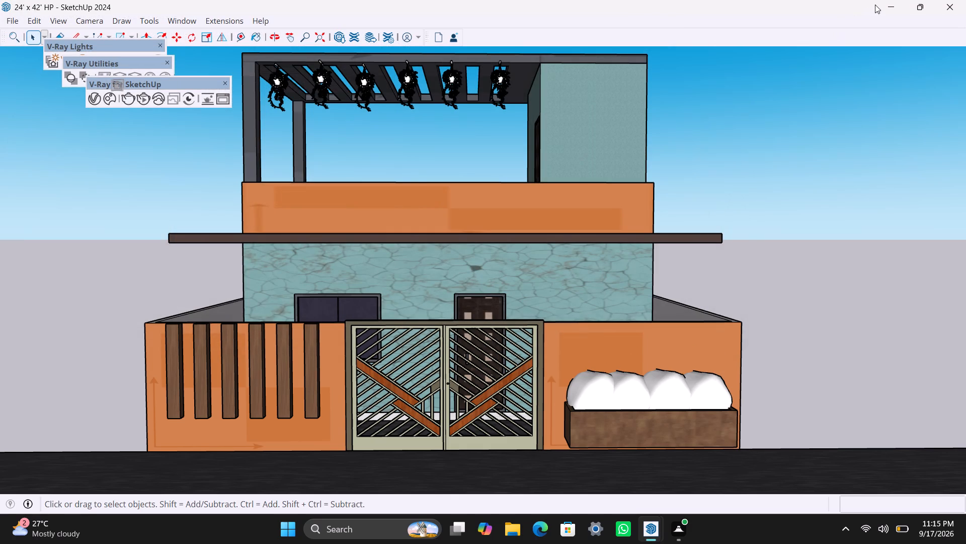
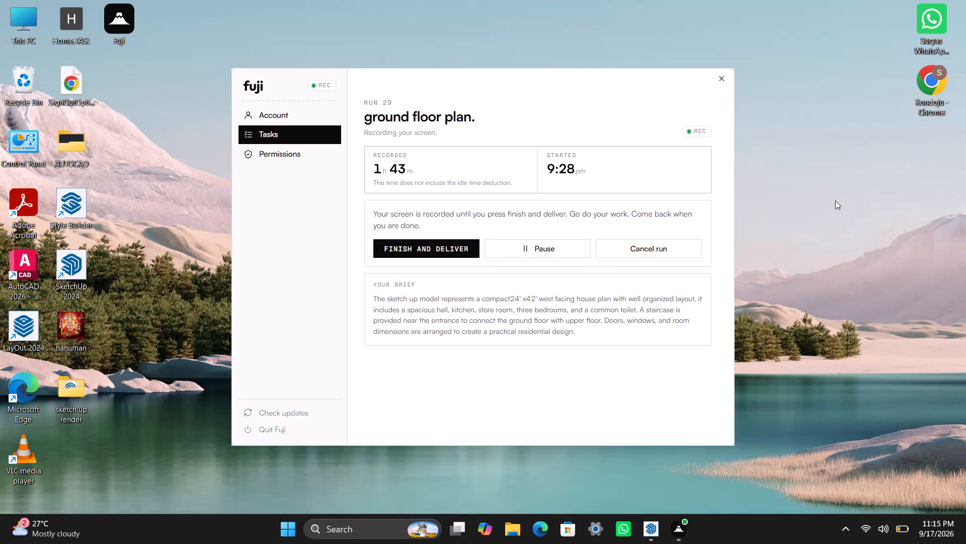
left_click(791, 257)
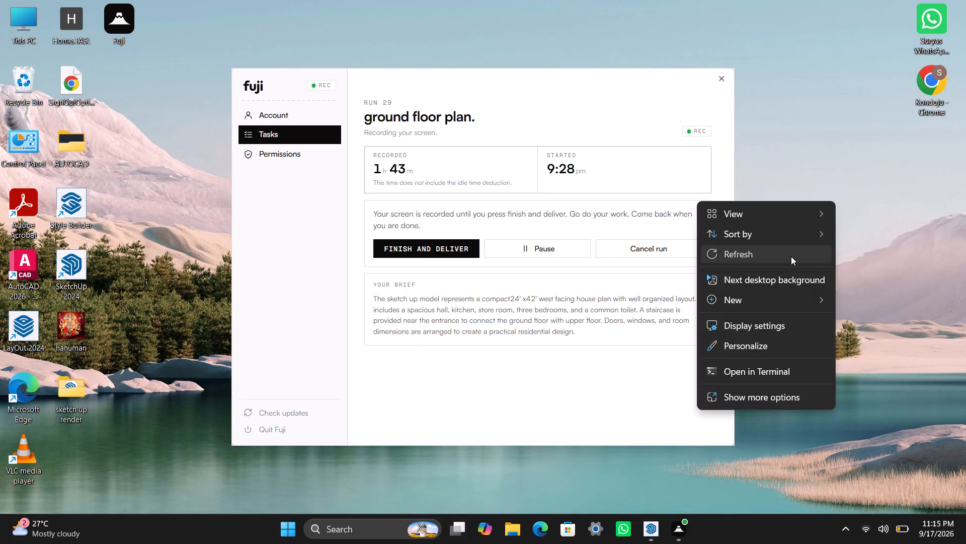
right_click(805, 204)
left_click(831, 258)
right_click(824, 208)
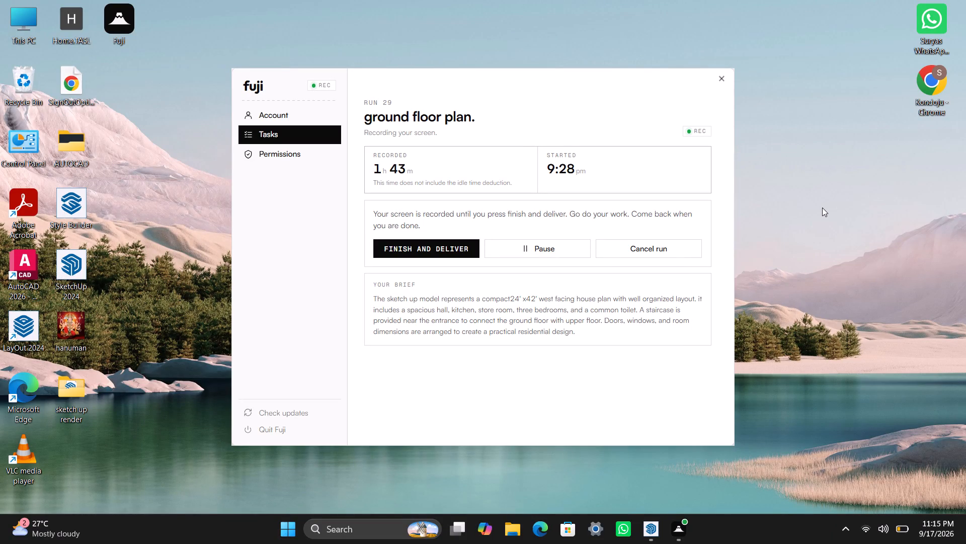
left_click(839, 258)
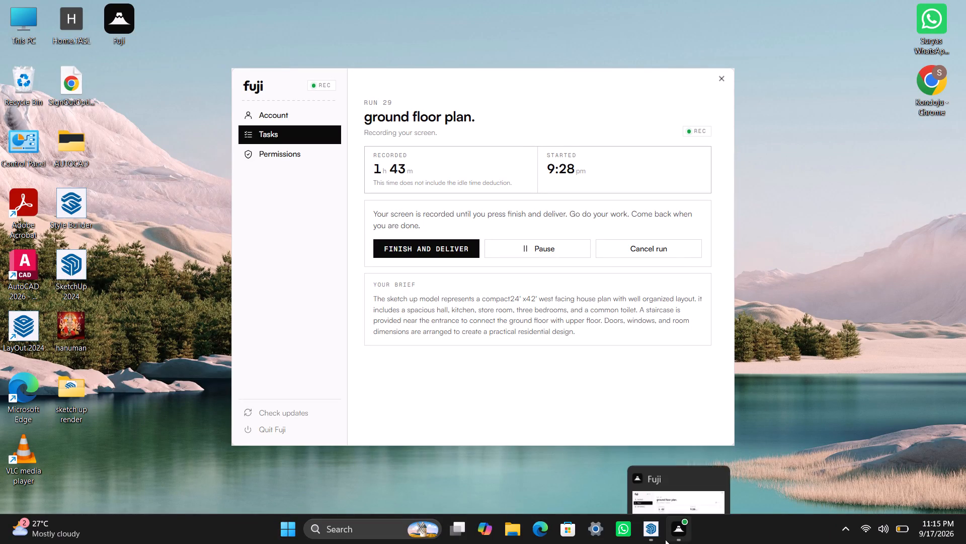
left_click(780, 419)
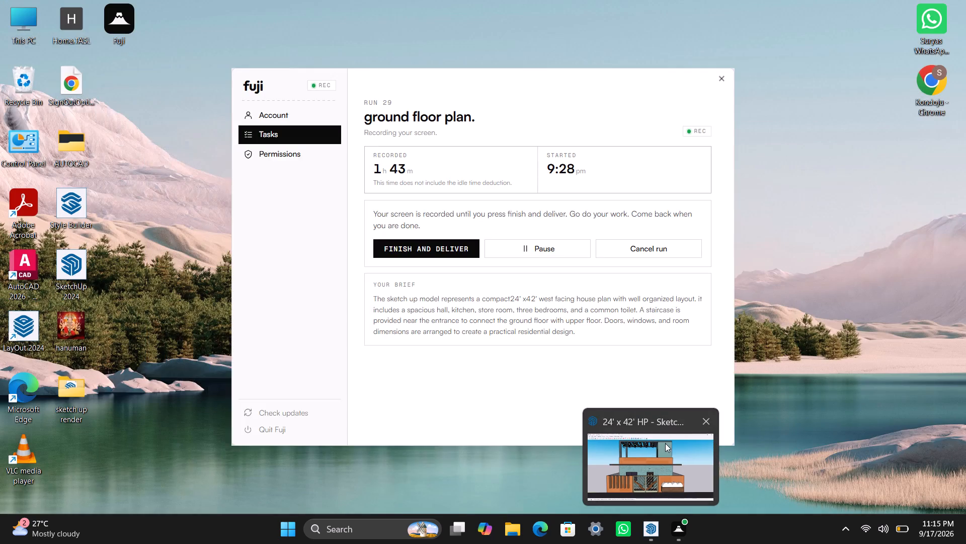
Switch to the SketchUp house model and place a V-Ray dome light beside the front compound wall near the planter.
left_click(664, 465)
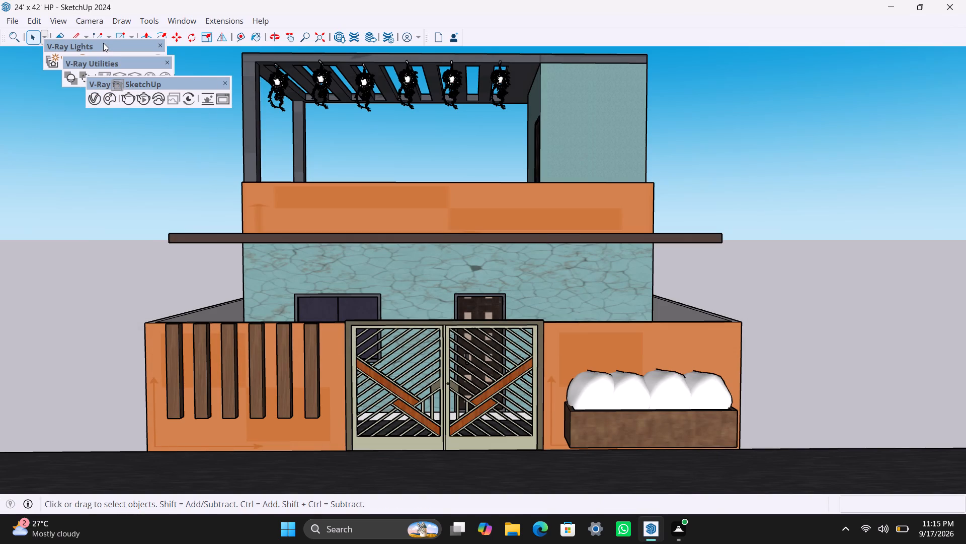
left_click_drag(104, 38, 108, 62)
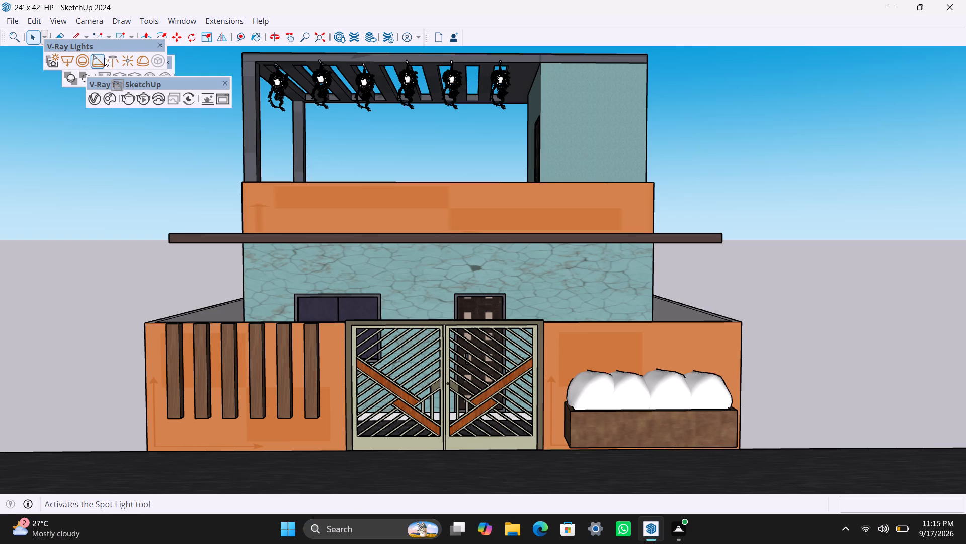
left_click(138, 59)
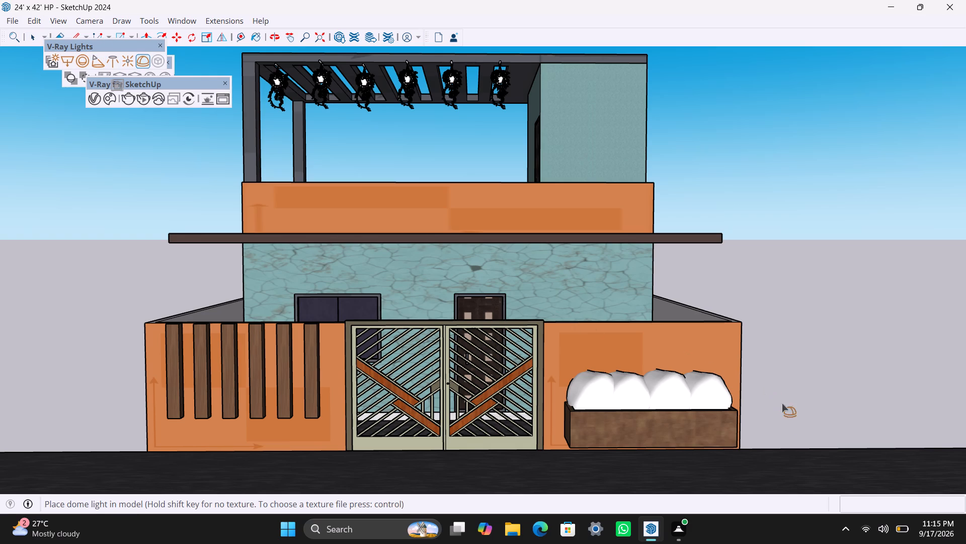
left_click(794, 417)
left_click(788, 411)
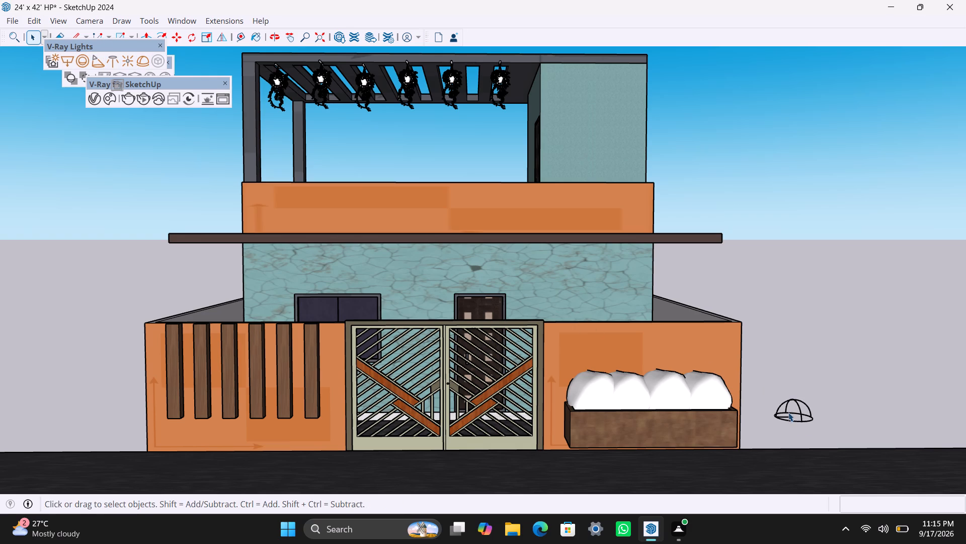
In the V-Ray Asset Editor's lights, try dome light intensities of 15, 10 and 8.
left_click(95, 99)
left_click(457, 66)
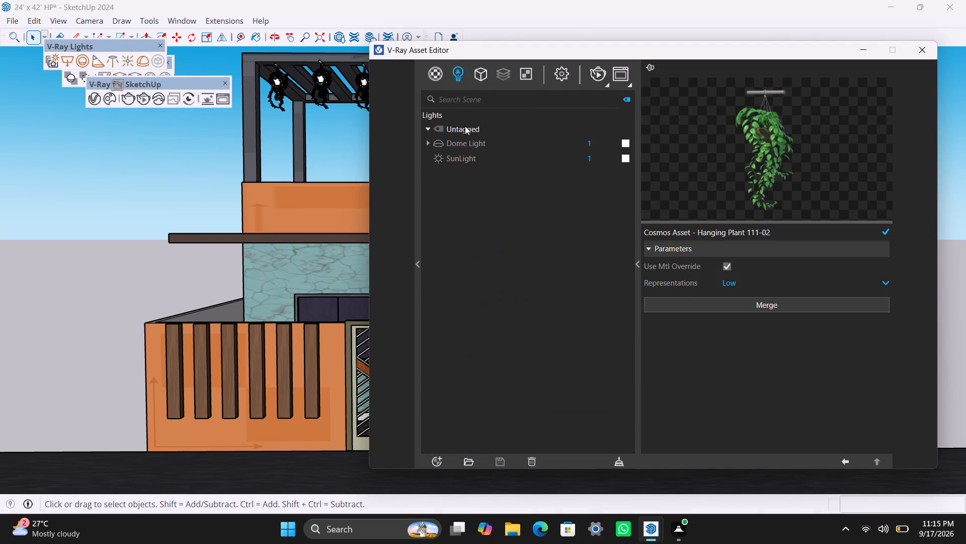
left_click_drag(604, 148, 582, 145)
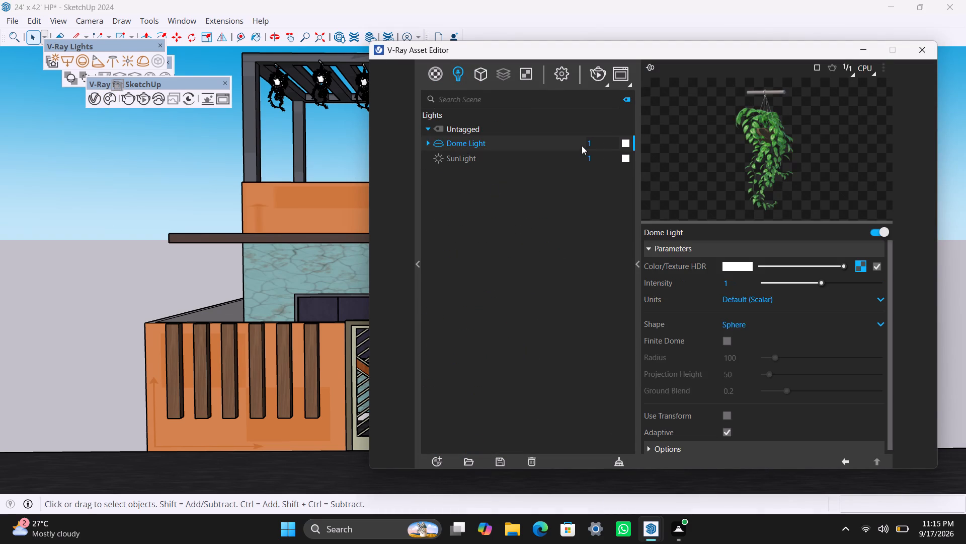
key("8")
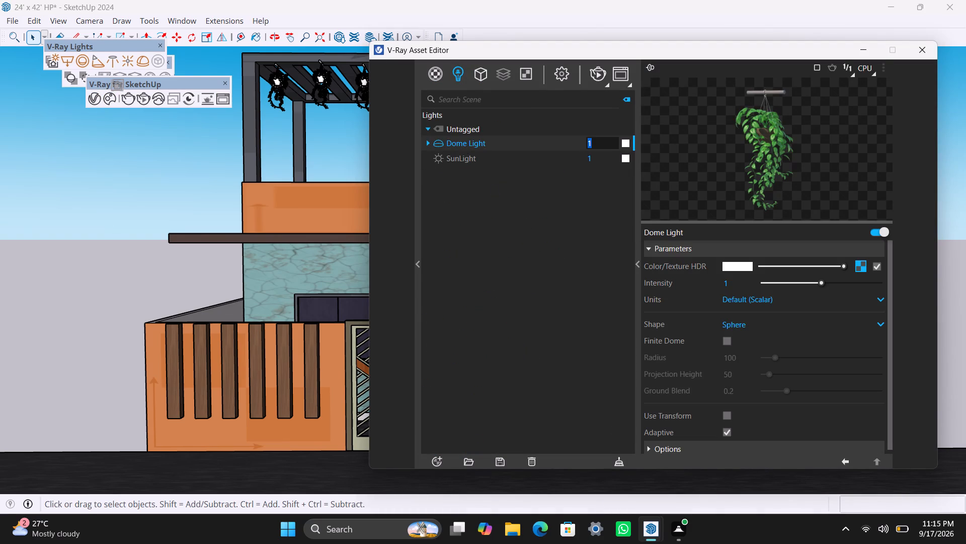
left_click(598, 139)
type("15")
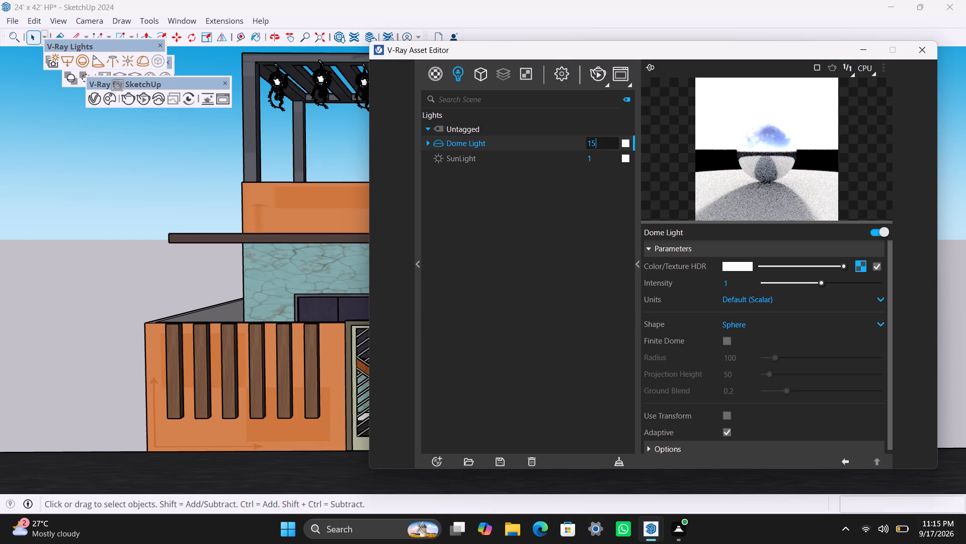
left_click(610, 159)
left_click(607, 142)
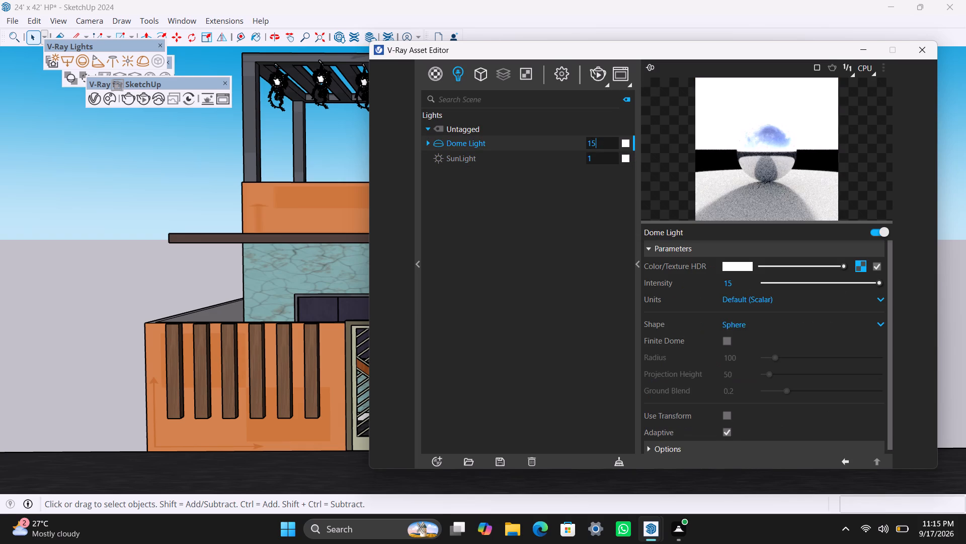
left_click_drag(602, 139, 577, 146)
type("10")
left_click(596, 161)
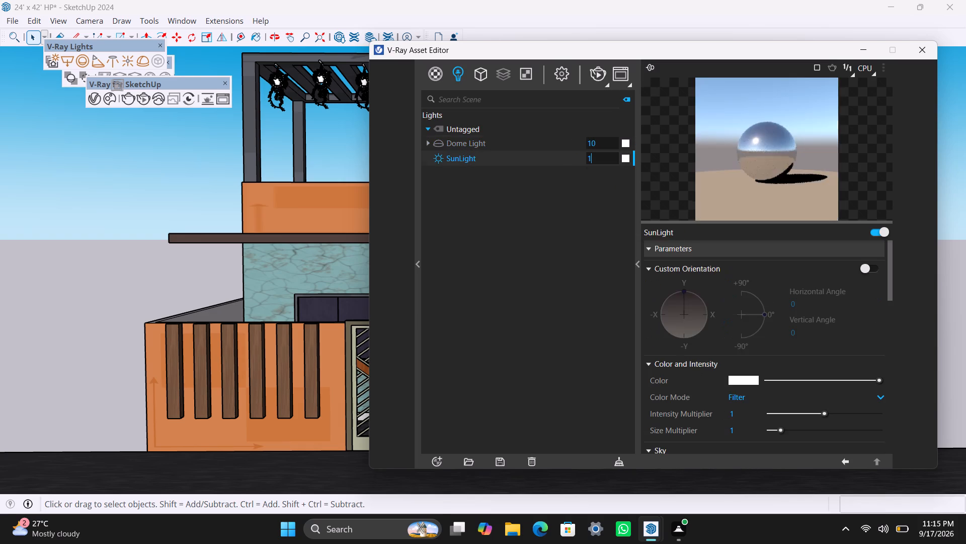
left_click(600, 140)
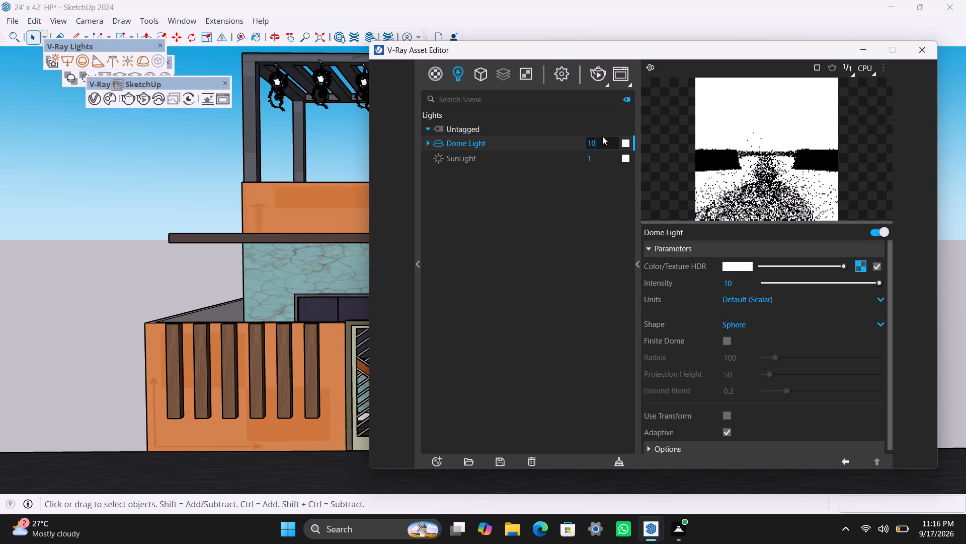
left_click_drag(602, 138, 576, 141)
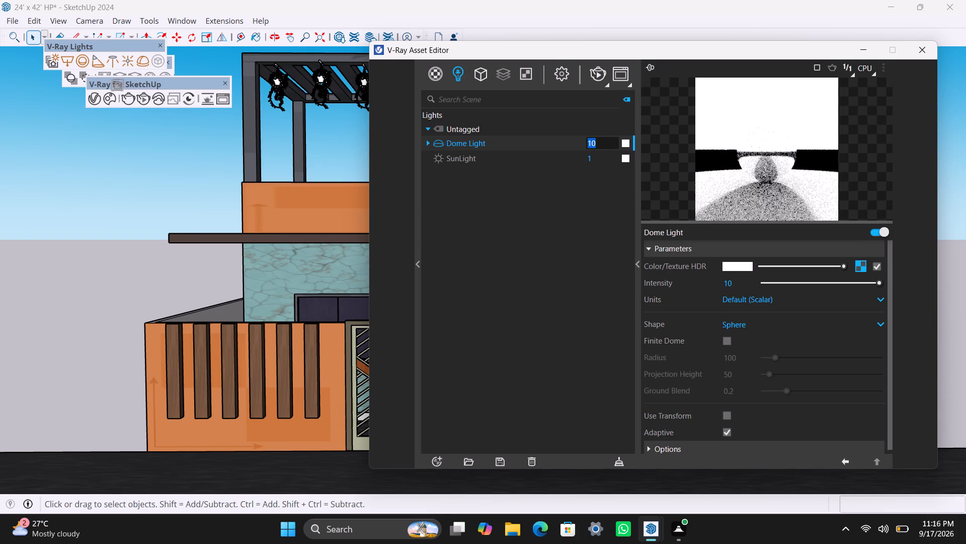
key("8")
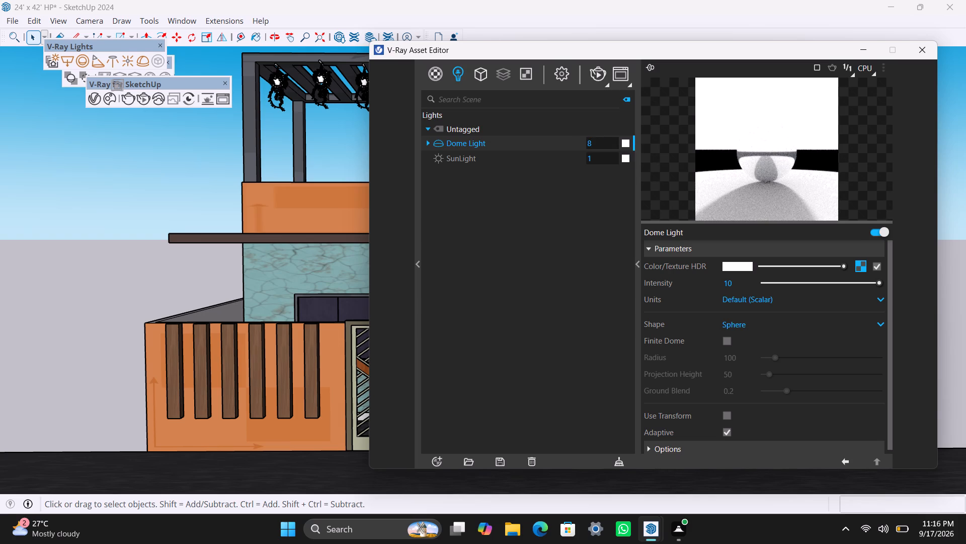
Try a SunLight intensity of 0.5, and set it to 0.7.
left_click_drag(602, 158, 582, 164)
type("0.5")
left_click(591, 184)
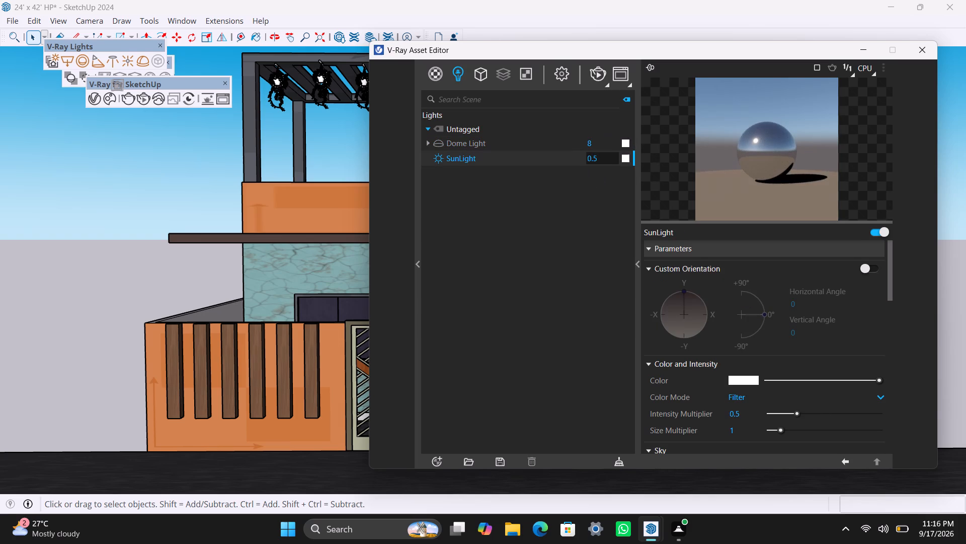
left_click_drag(603, 157, 572, 160)
type("0.")
key("7")
left_click(530, 210)
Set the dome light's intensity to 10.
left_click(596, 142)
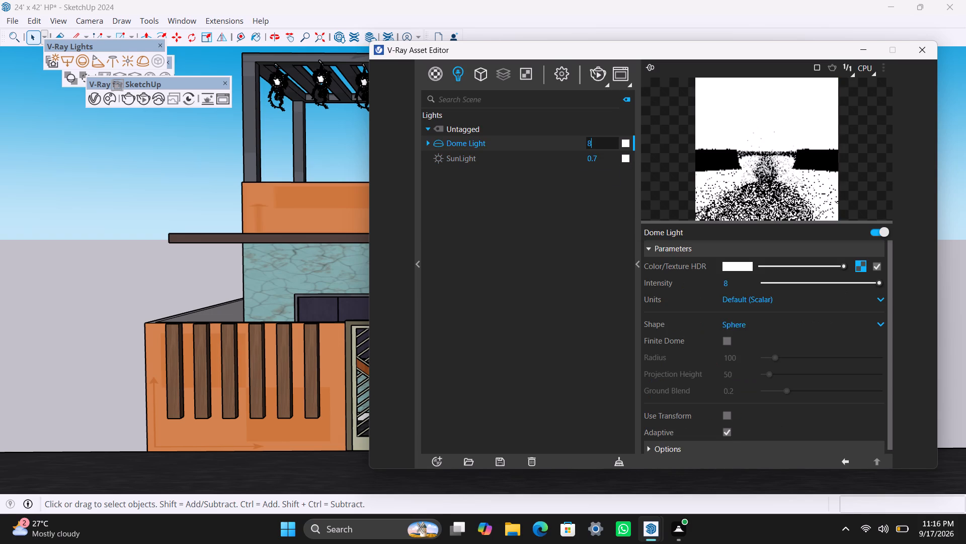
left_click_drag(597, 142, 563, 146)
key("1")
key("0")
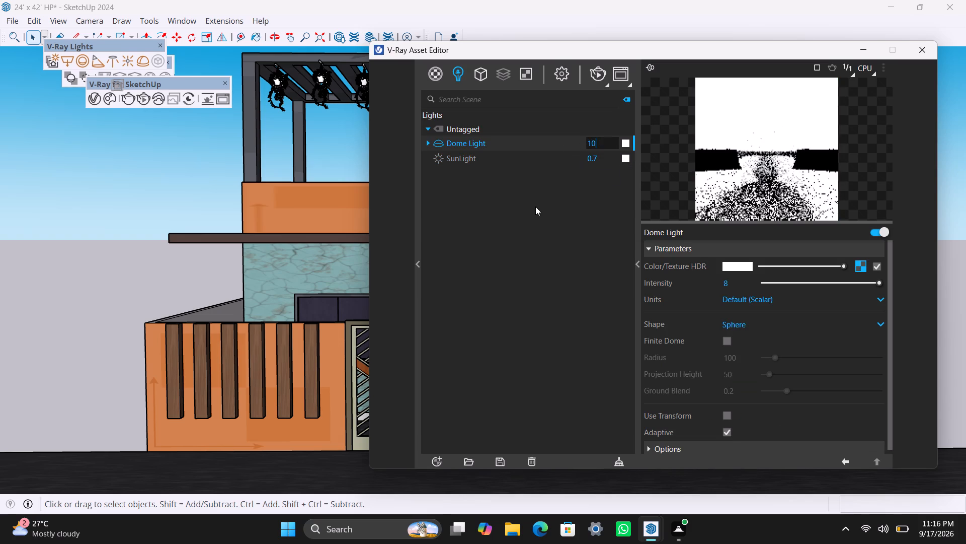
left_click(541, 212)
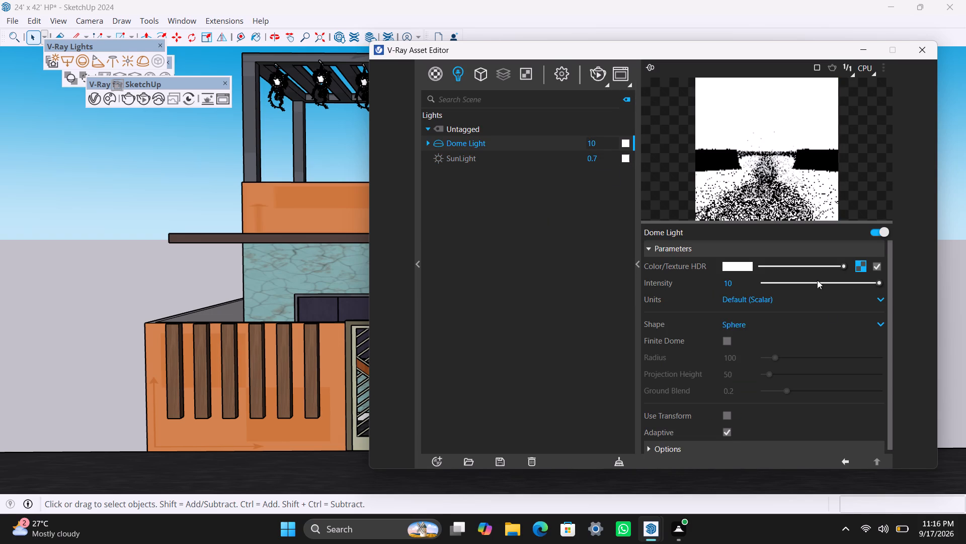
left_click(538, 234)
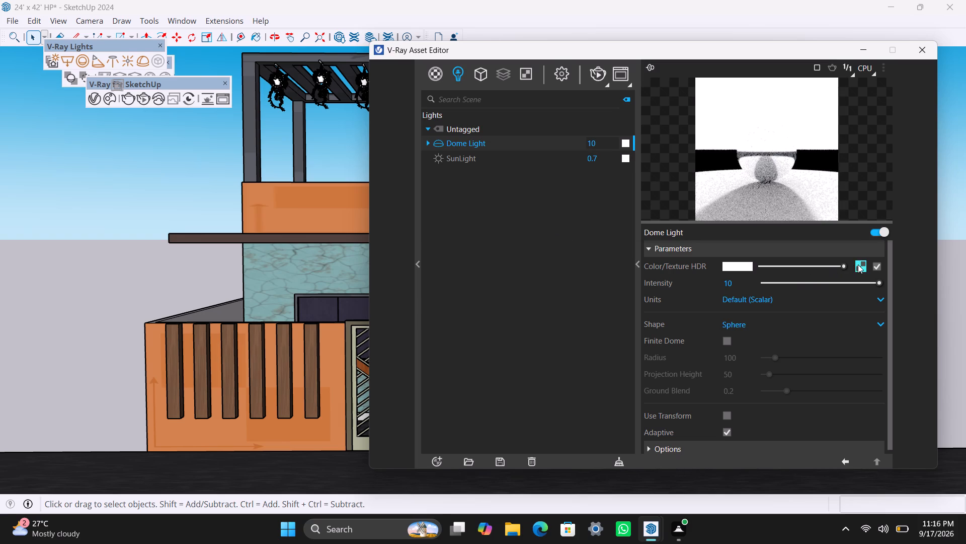
Load charolettenbrunn_park_2k.exr from the Materials folder as the dome light's HDR texture.
left_click(859, 264)
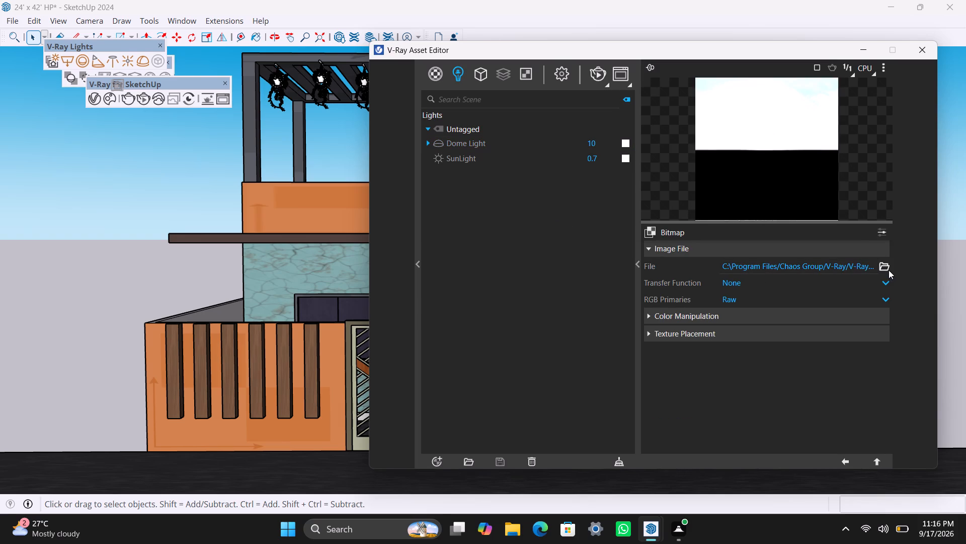
left_click(881, 270)
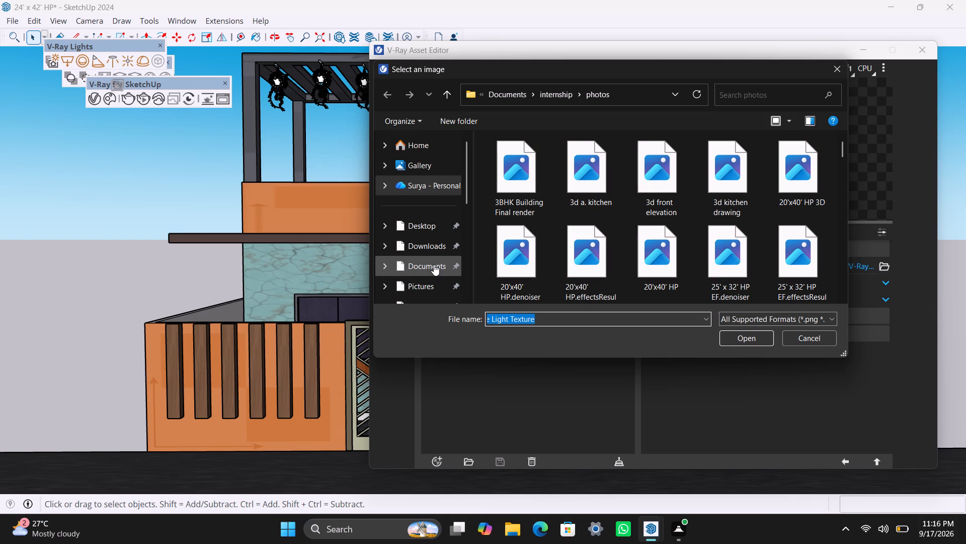
left_click(434, 264)
scroll(531, 280, "down", 2)
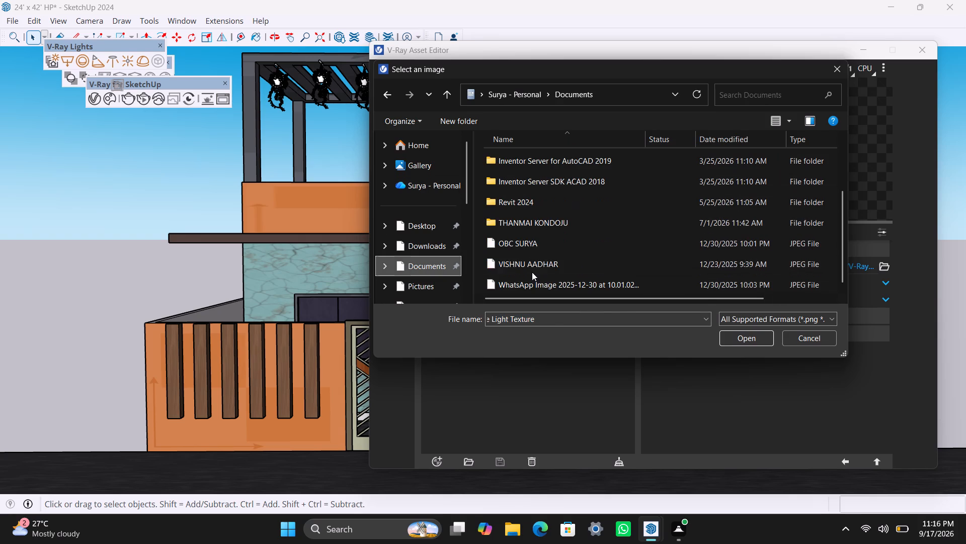
scroll(457, 269, "down", 3)
double_click(425, 221)
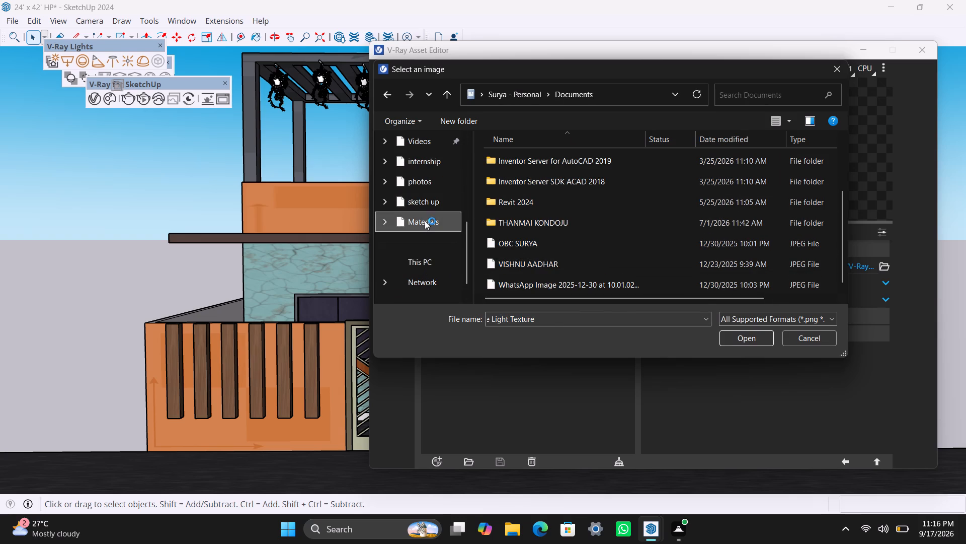
scroll(711, 256, "down", 2)
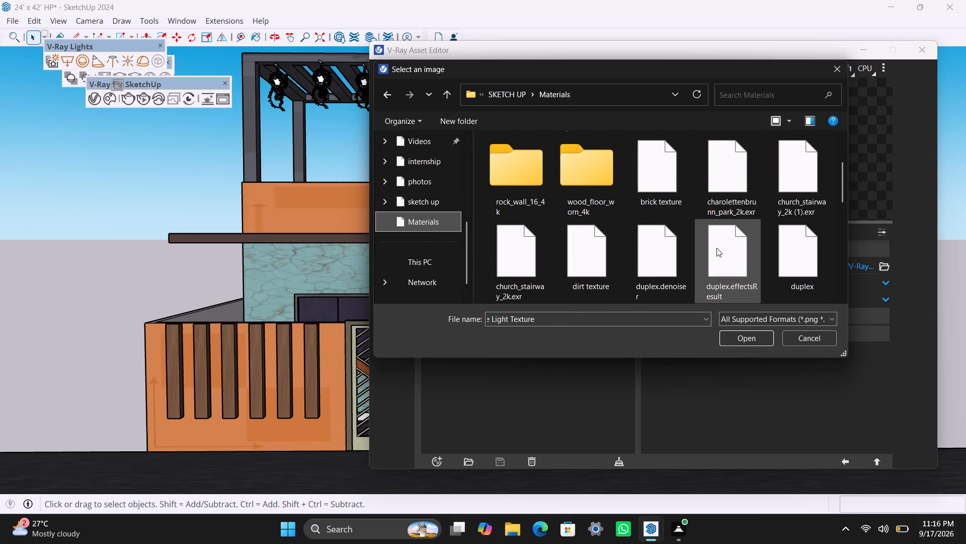
left_click(734, 191)
left_click(762, 333)
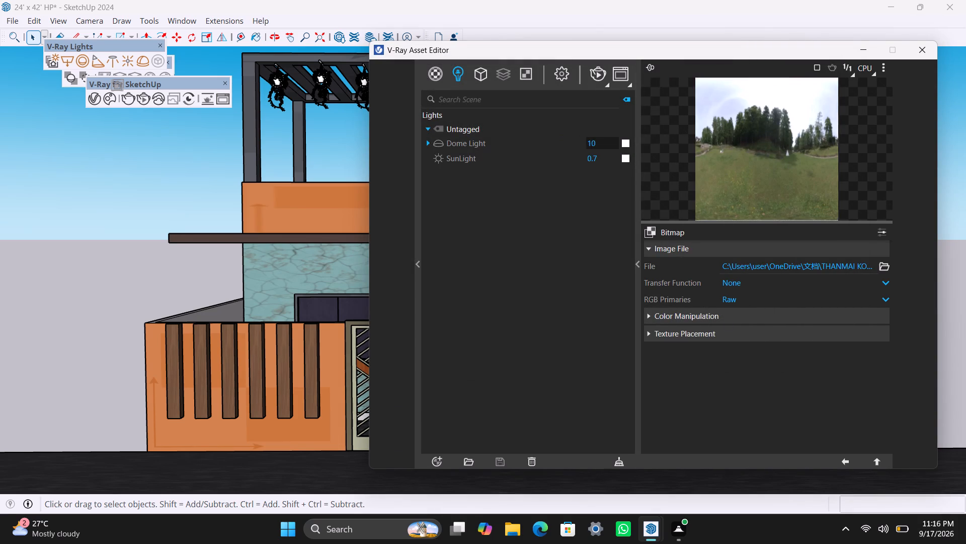
Try a dome light intensity of 15, and set it to 20.
left_click_drag(604, 145, 589, 148)
left_click_drag(589, 148, 582, 150)
type("15")
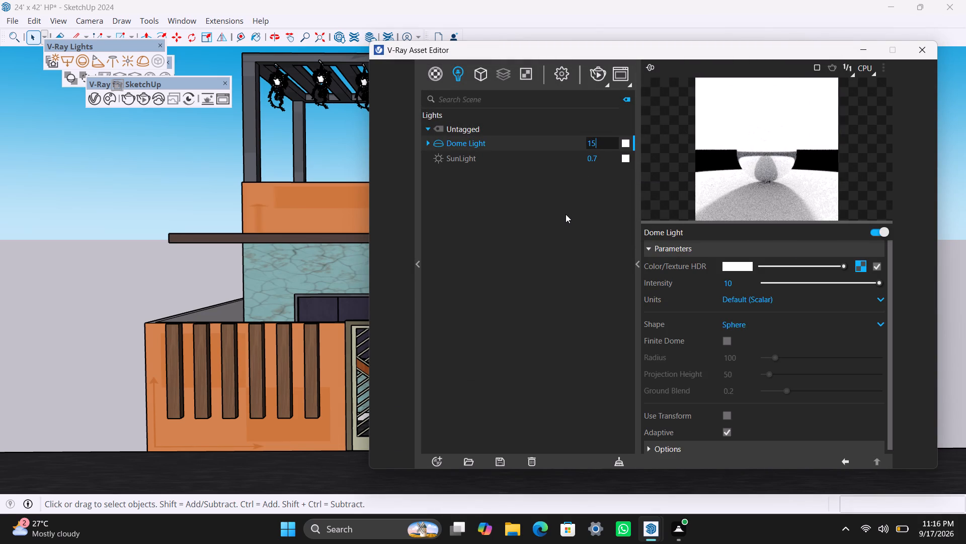
left_click(566, 214)
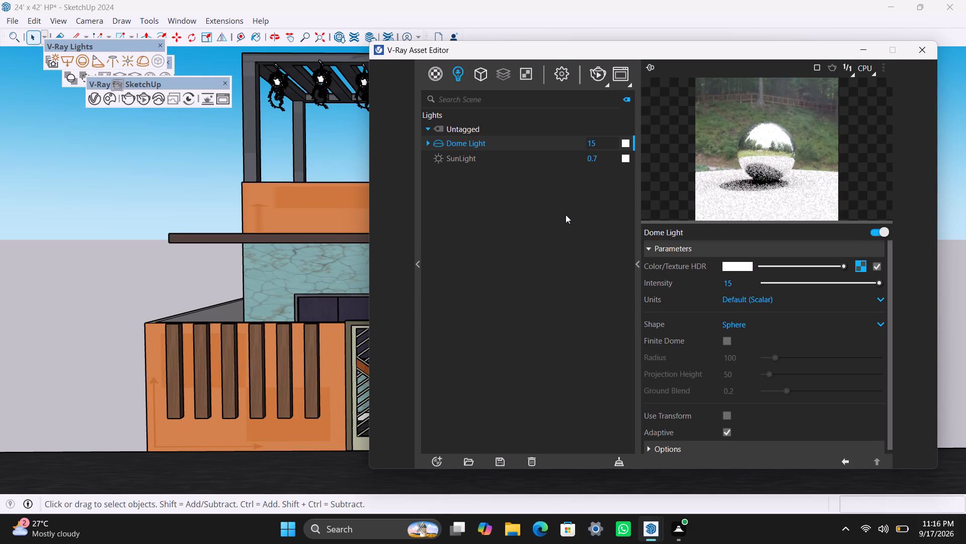
left_click_drag(607, 142, 604, 143)
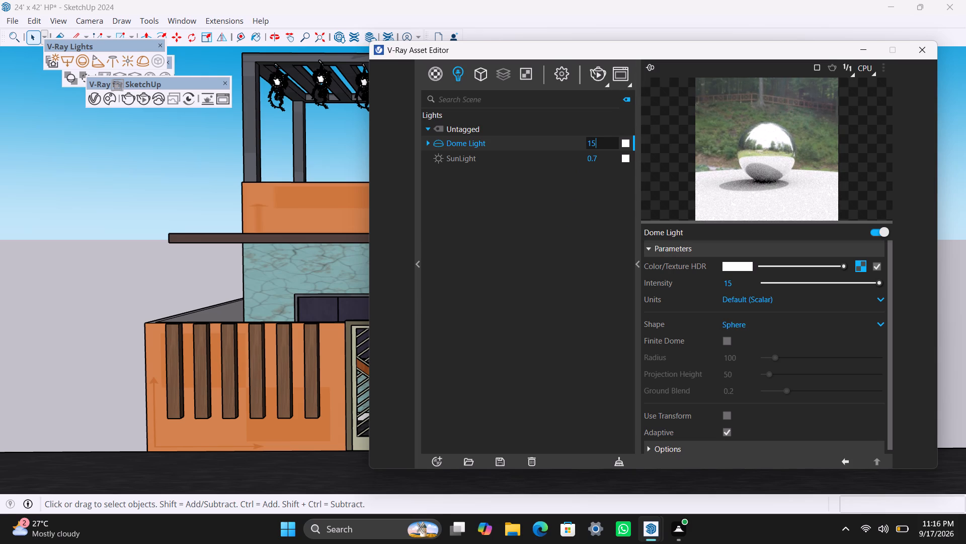
left_click_drag(604, 143, 579, 146)
key("2")
key("0")
left_click(535, 270)
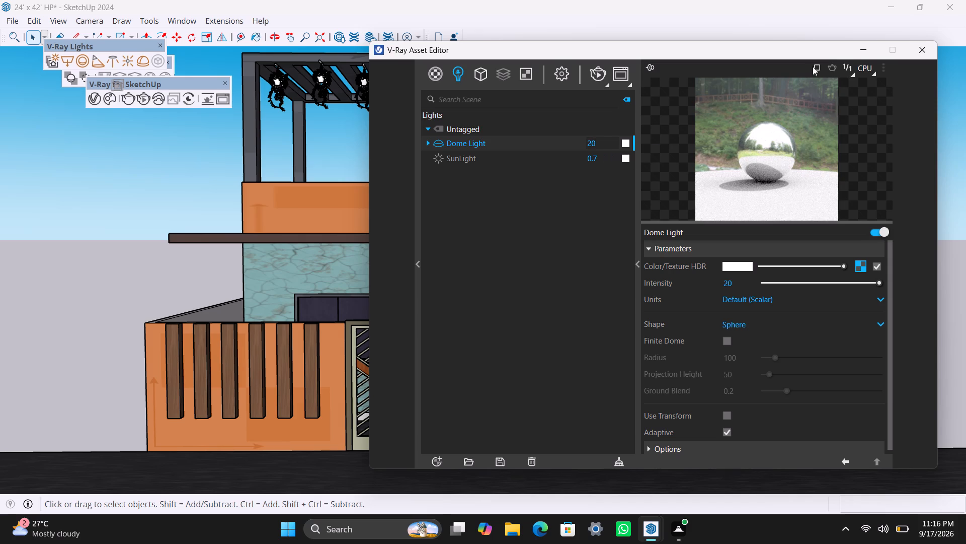
Run a test render of the front elevation with the current dome light, check it enlarged, and stop it.
left_click(598, 71)
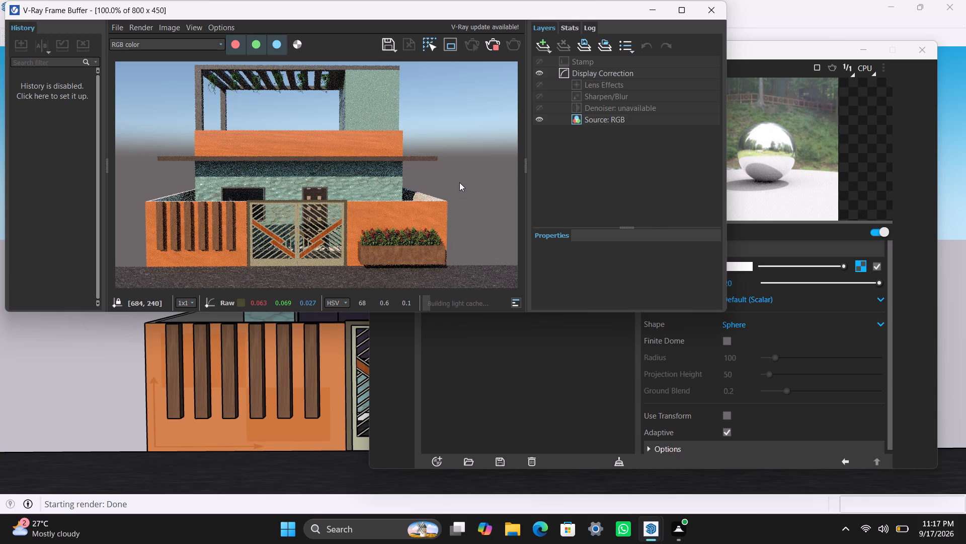
left_click(681, 11)
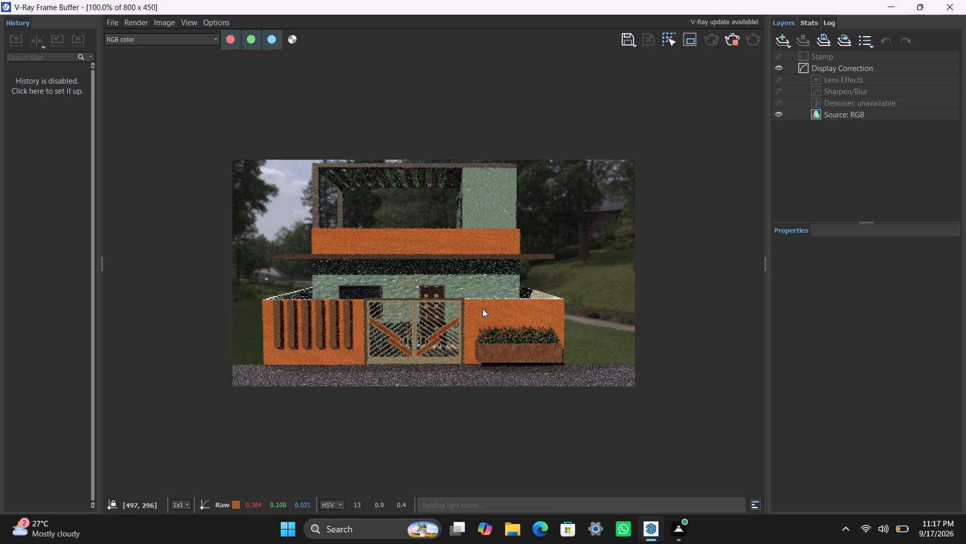
left_click(732, 39)
left_click(888, 8)
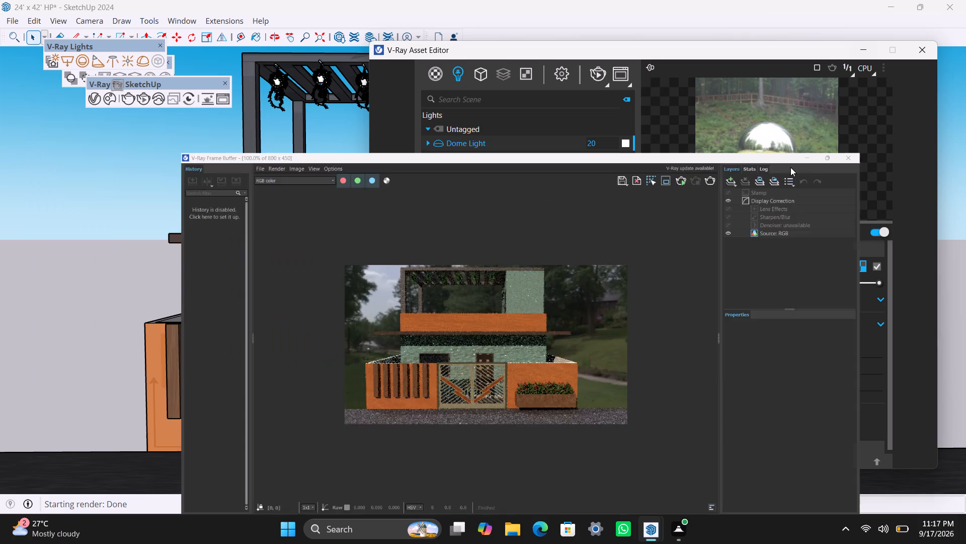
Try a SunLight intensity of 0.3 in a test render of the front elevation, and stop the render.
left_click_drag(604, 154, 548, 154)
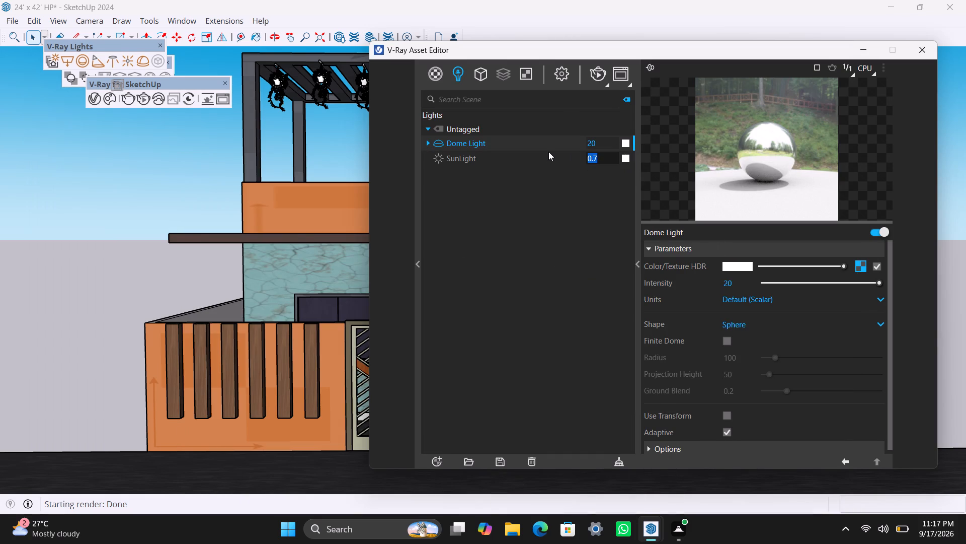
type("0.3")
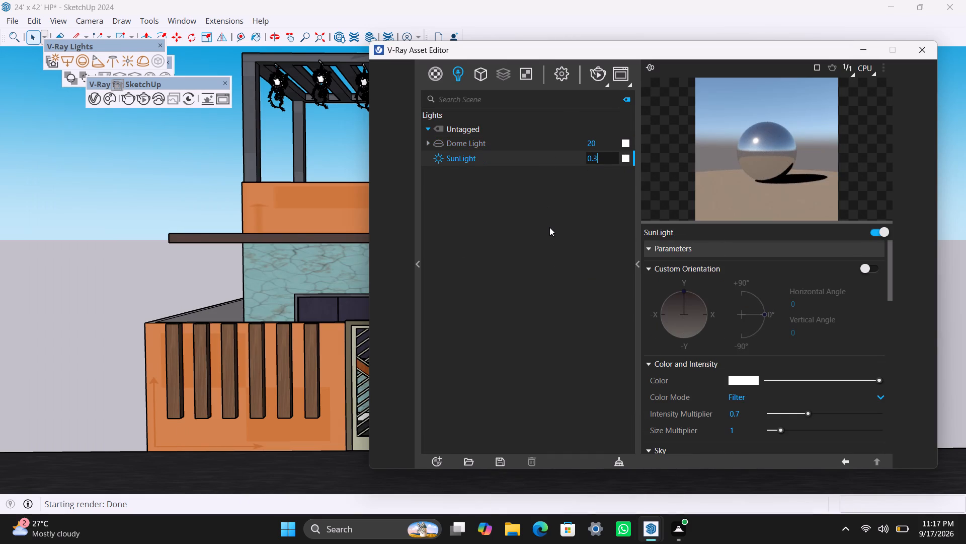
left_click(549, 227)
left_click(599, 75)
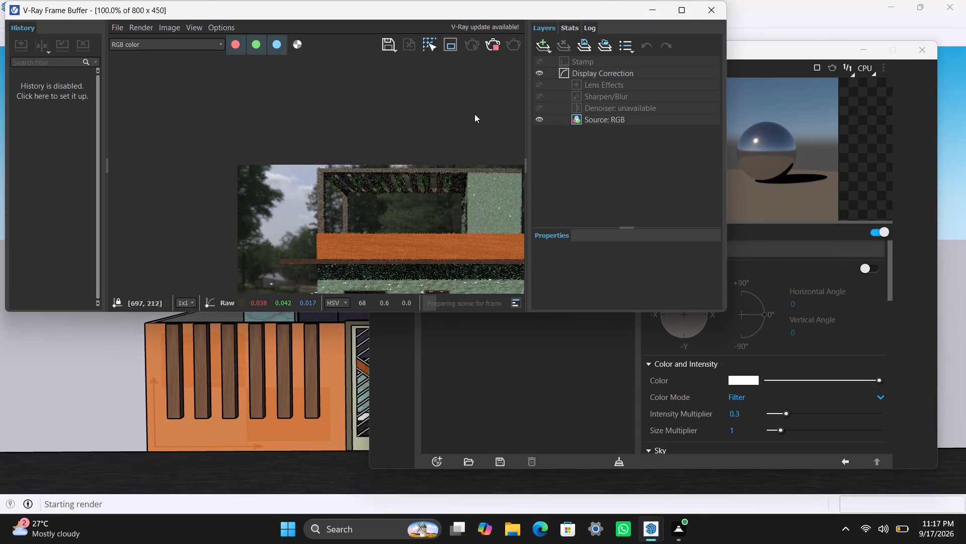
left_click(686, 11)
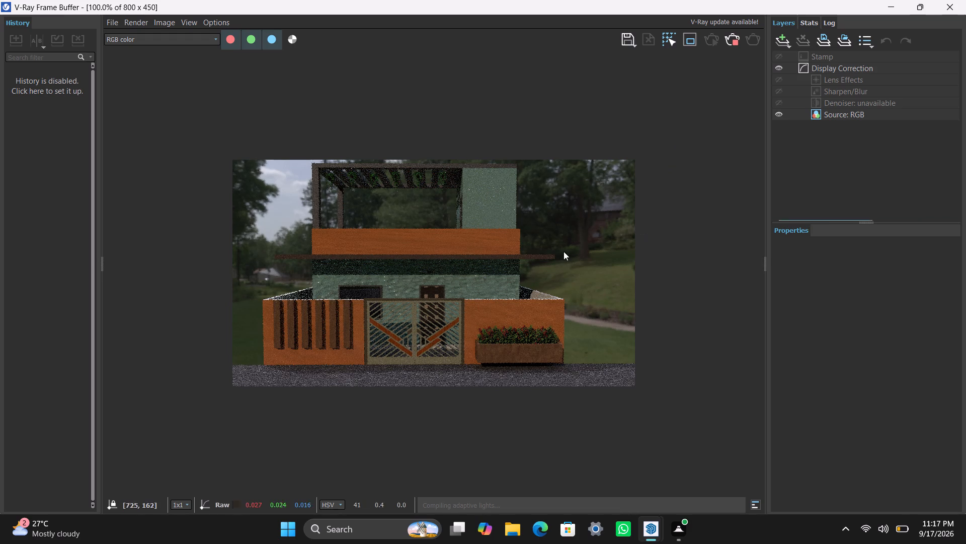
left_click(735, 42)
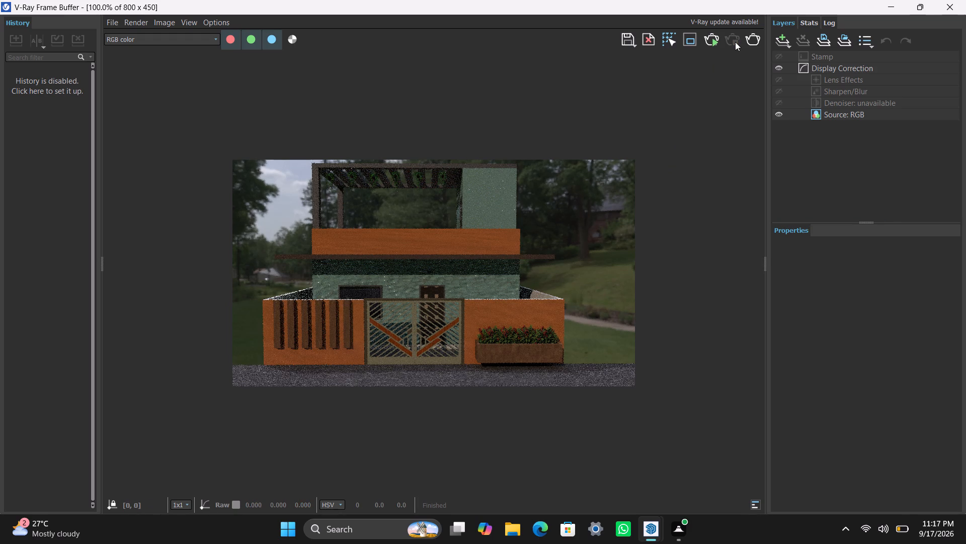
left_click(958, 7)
Set the SunLight's intensity to 0.4.
left_click_drag(611, 159, 591, 159)
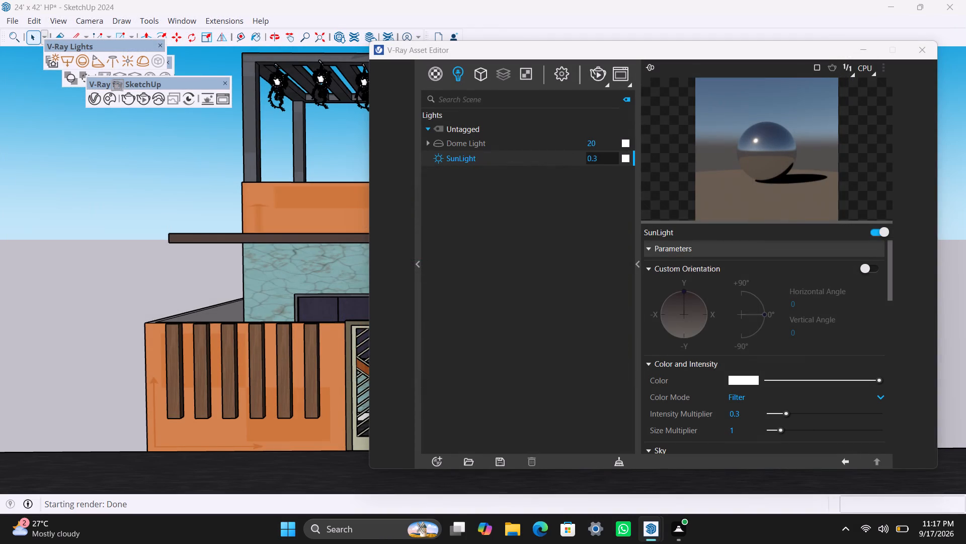
left_click_drag(591, 159, 579, 159)
type("0.4")
left_click(579, 182)
left_click(864, 50)
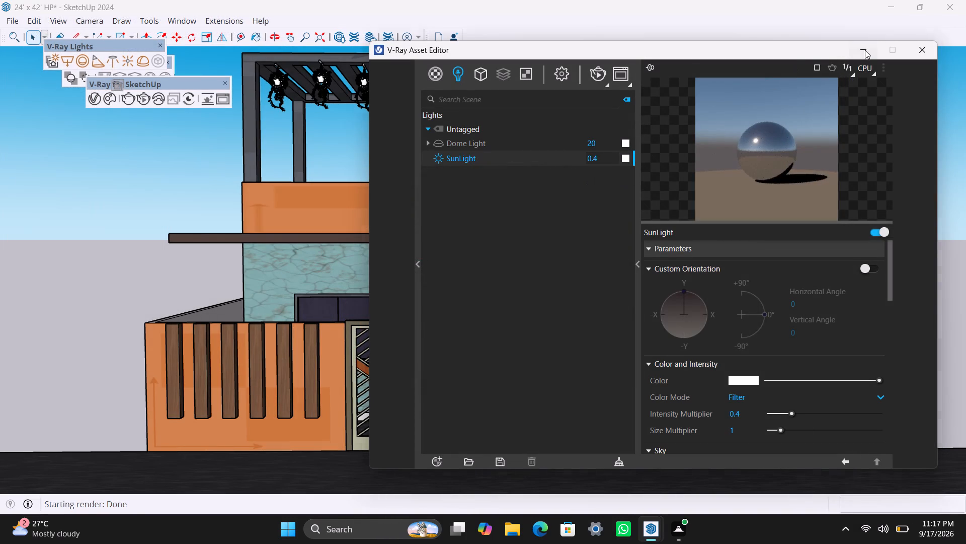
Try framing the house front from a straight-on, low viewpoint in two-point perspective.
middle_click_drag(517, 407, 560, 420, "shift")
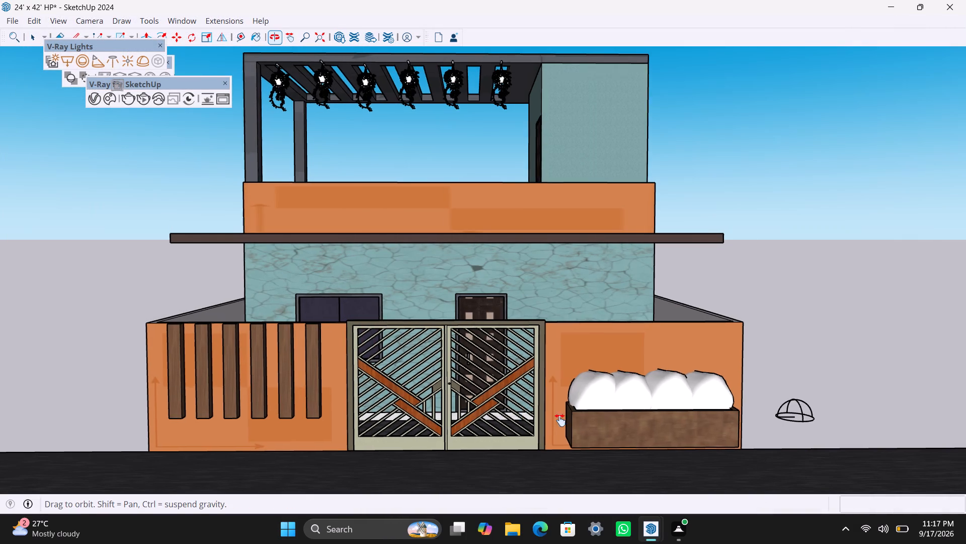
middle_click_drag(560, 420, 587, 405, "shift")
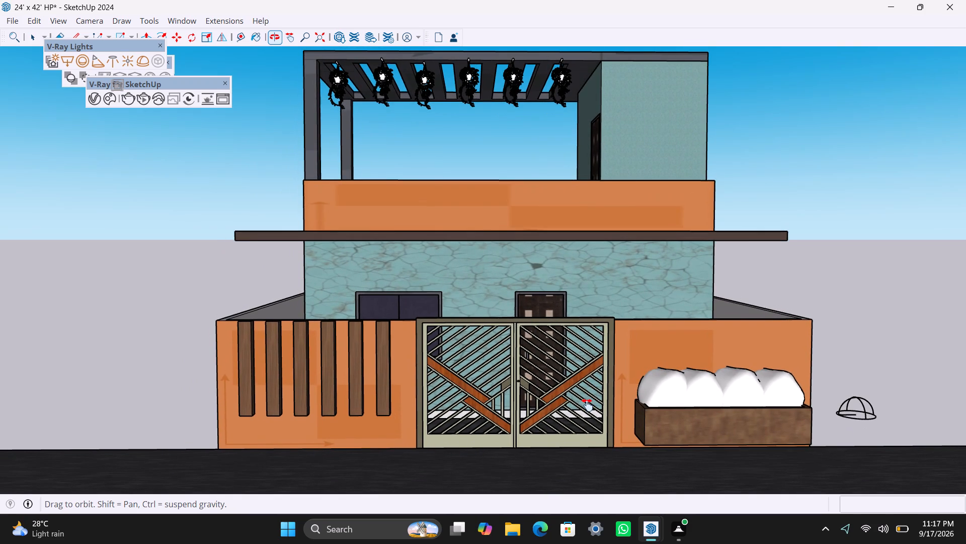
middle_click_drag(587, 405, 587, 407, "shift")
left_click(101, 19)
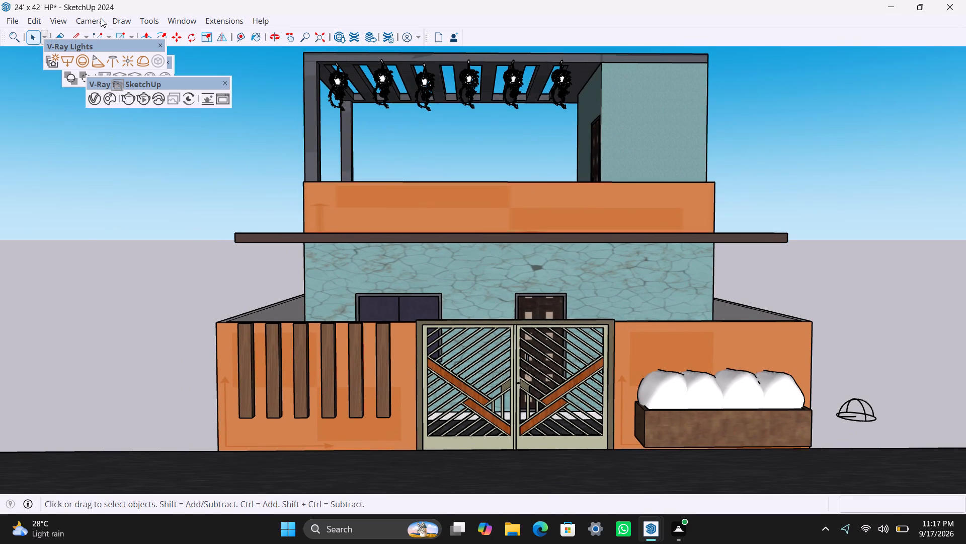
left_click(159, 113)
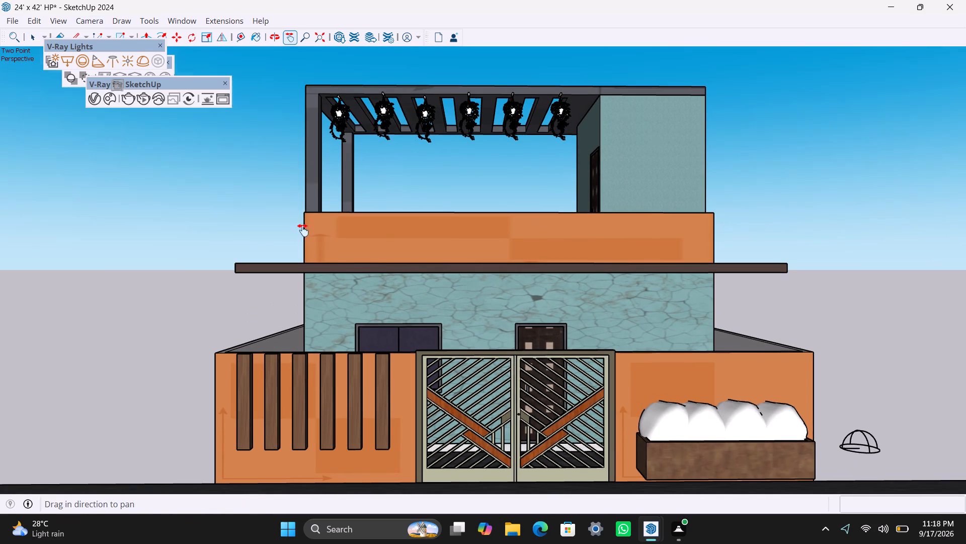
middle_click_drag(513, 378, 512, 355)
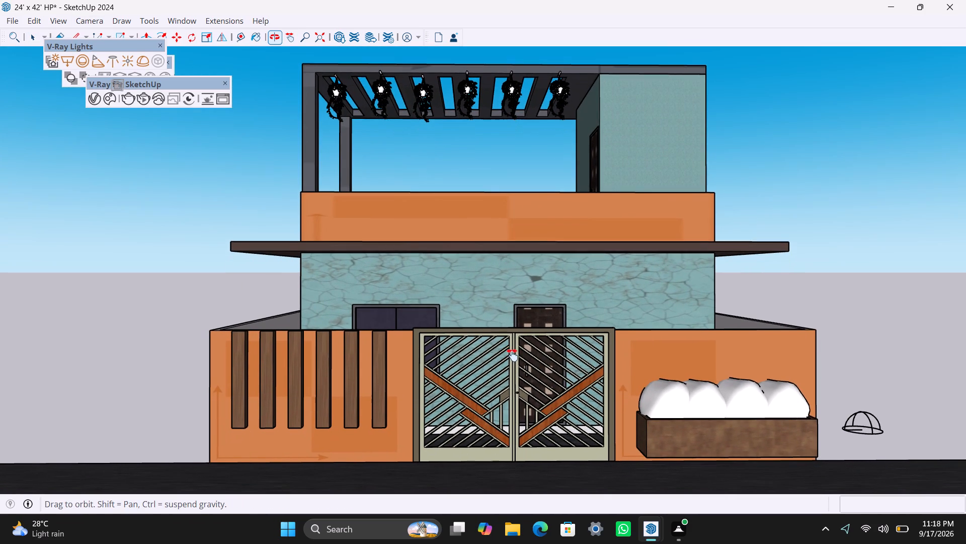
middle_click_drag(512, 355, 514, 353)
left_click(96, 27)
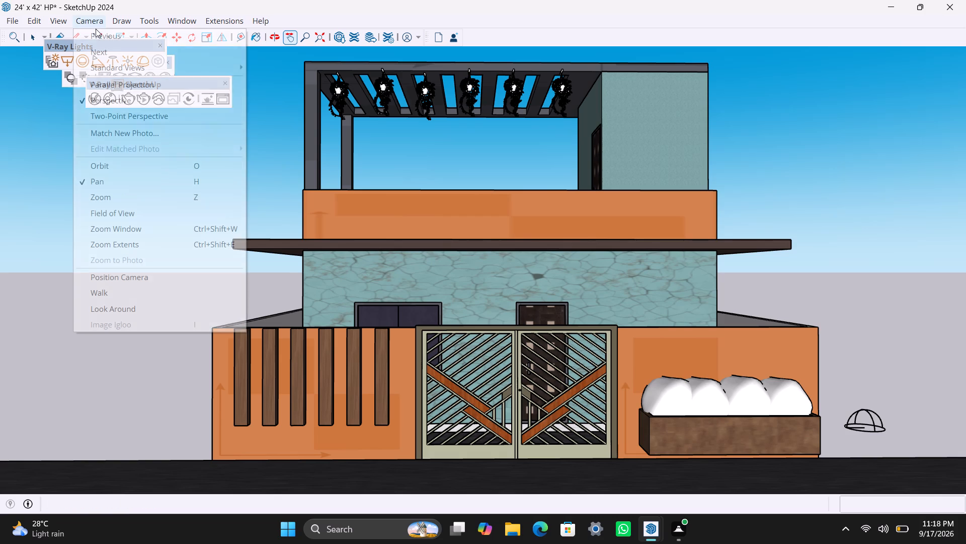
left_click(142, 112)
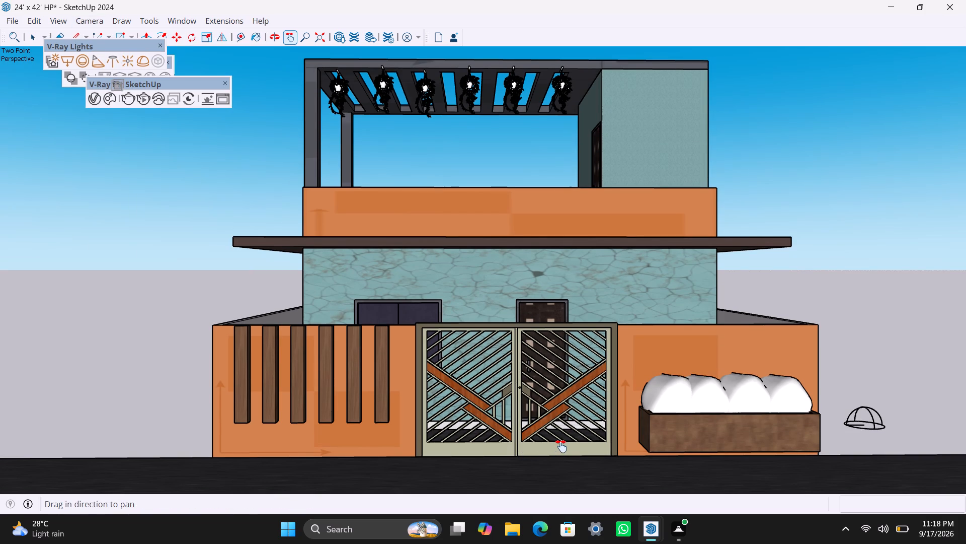
Frame the whole house front from a slightly raised viewpoint and set the camera to two-point perspective.
middle_click(575, 436)
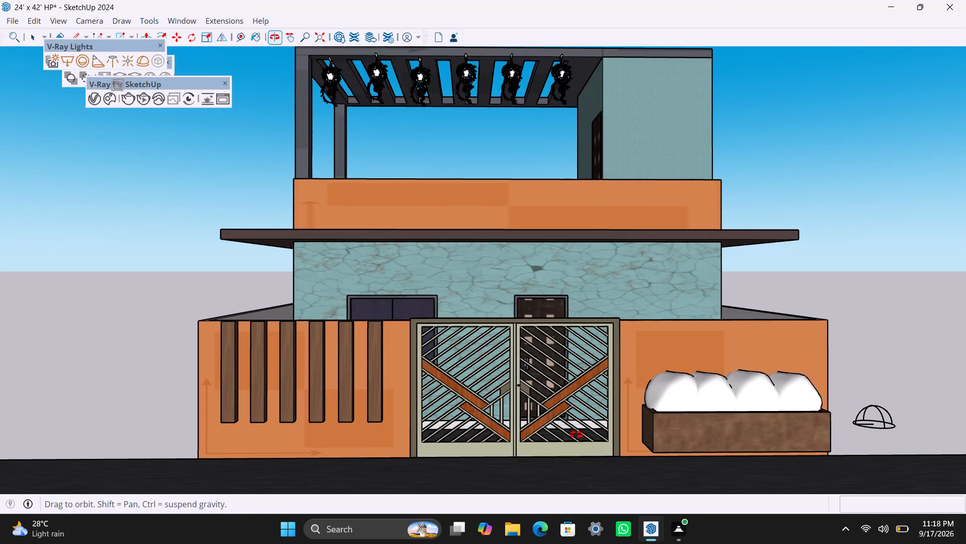
scroll(574, 420, "down", 1)
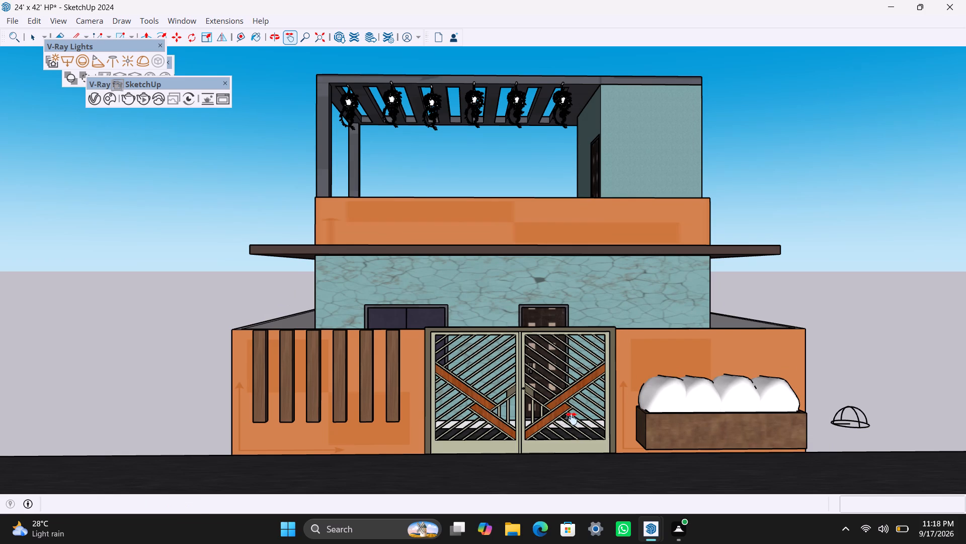
middle_click_drag(571, 418, 580, 416)
middle_click_drag(505, 405, 498, 411)
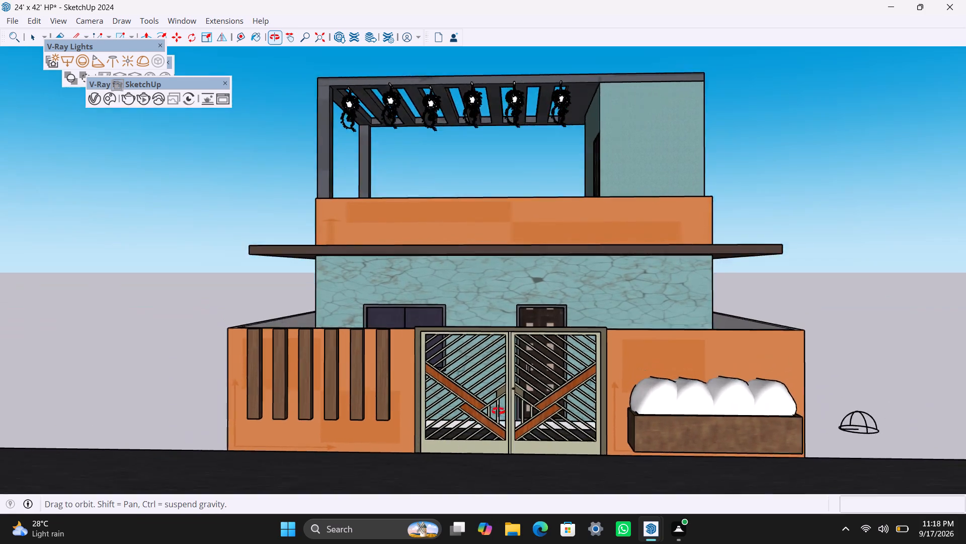
middle_click_drag(498, 411, 501, 450)
scroll(522, 399, "up", 1)
scroll(440, 367, "down", 3)
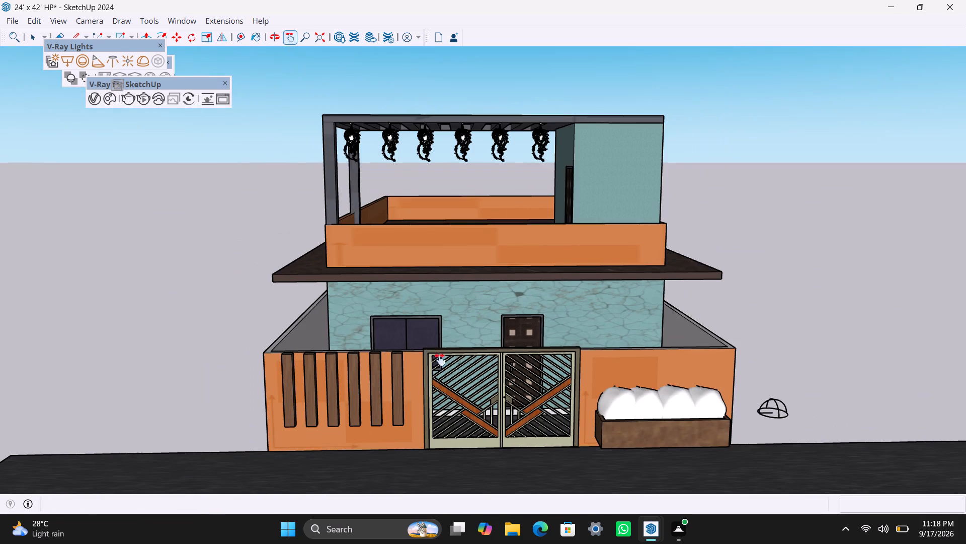
middle_click_drag(441, 361, 422, 374)
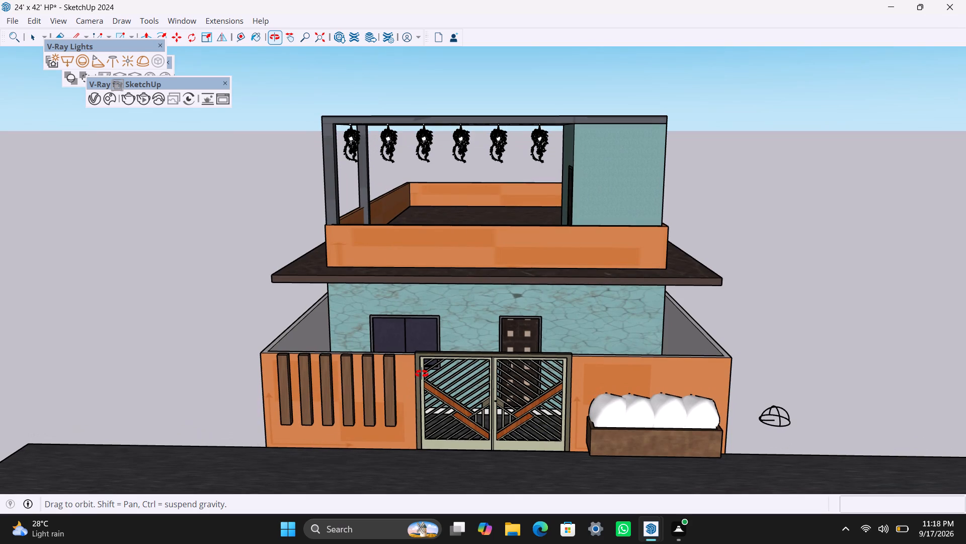
middle_click_drag(422, 374, 422, 377)
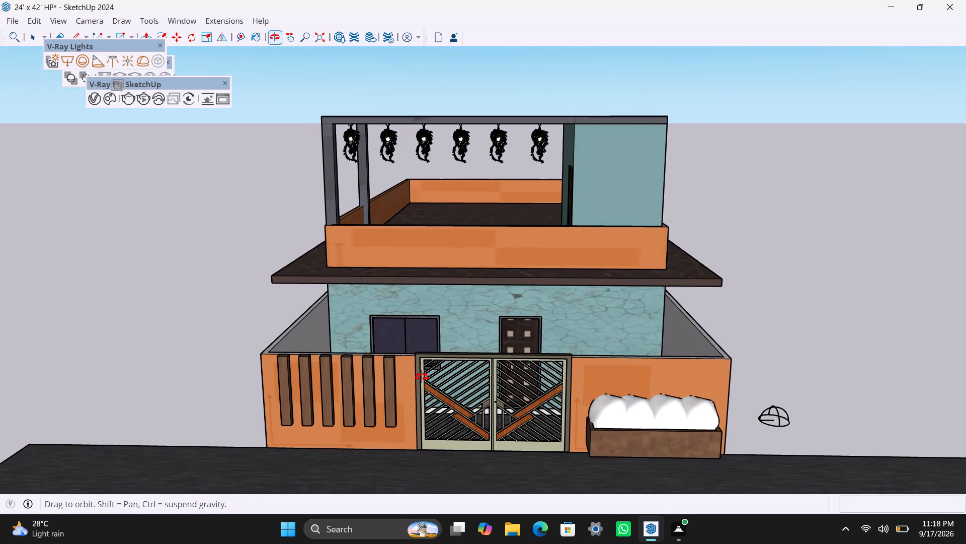
middle_click_drag(422, 377, 426, 377)
middle_click_drag(498, 442, 523, 423)
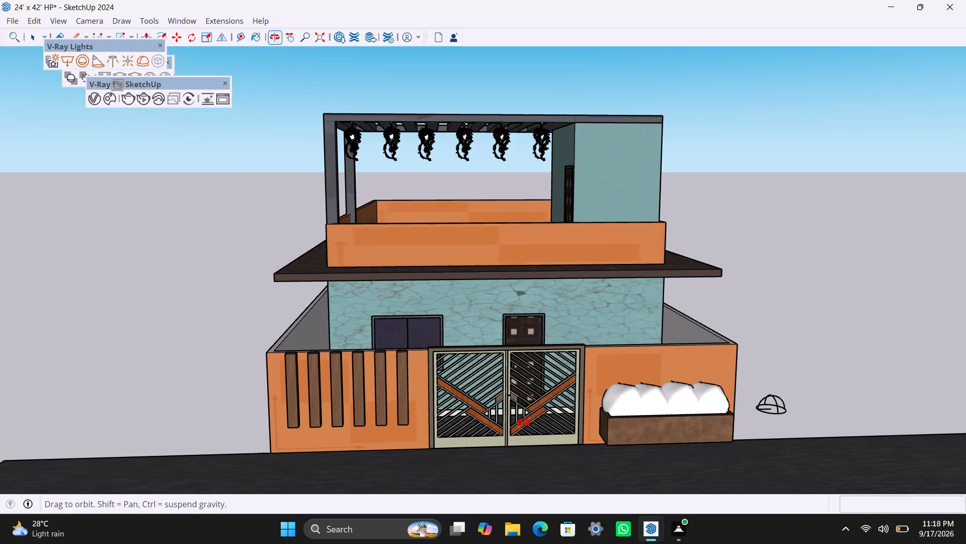
middle_click_drag(523, 423, 526, 384)
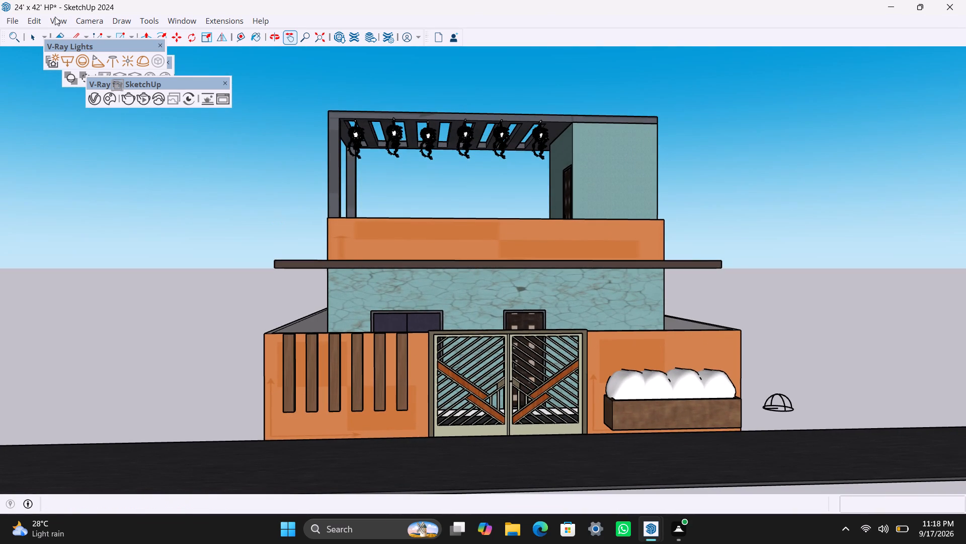
scroll(535, 372, "up", 3)
scroll(481, 335, "down", 4)
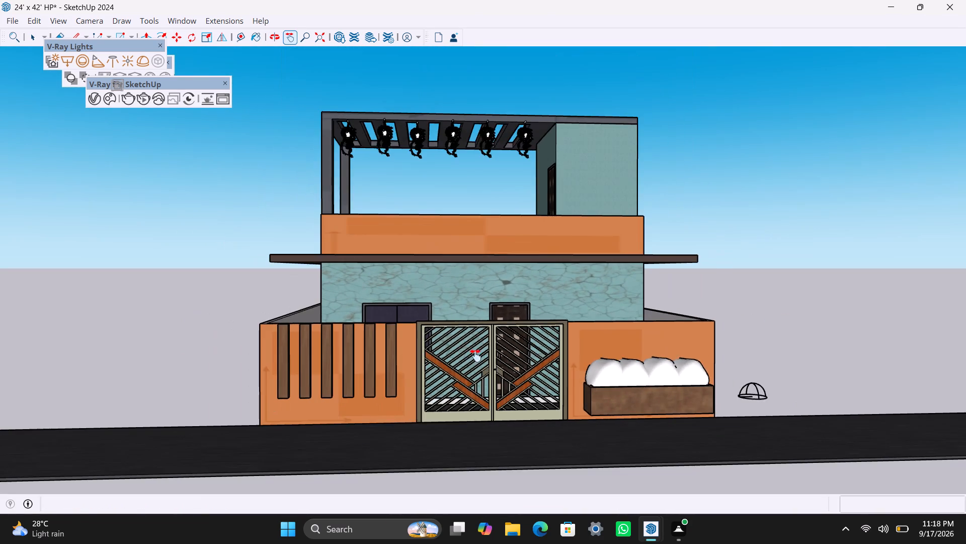
middle_click_drag(479, 350, 455, 396)
scroll(456, 392, "up", 2)
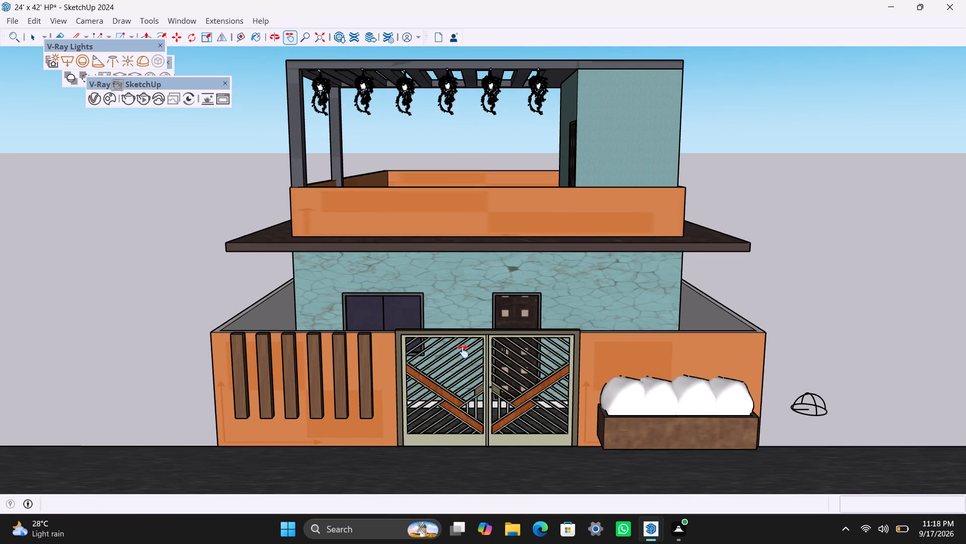
left_click(95, 25)
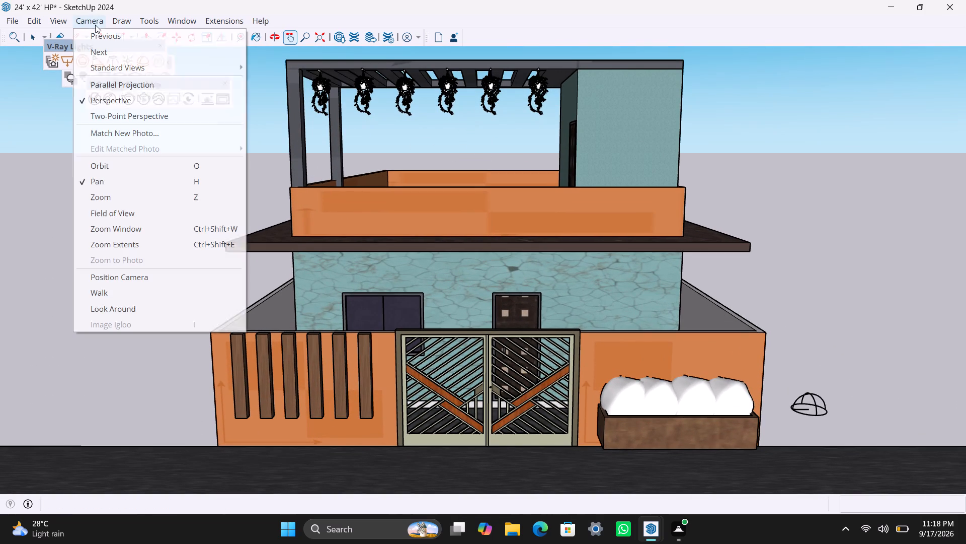
left_click(145, 116)
middle_click_drag(450, 384, 452, 380, "shift")
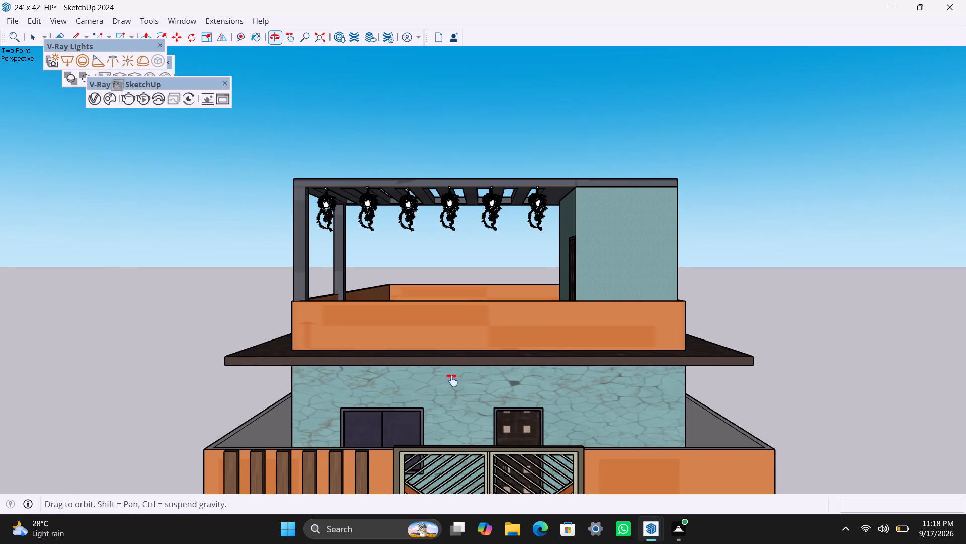
middle_click_drag(452, 380, 459, 282, "shift")
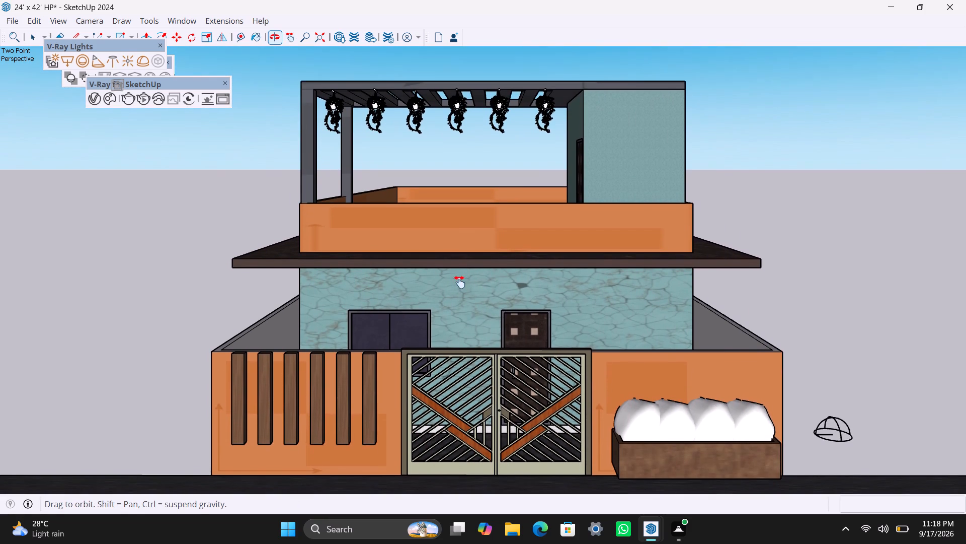
middle_click_drag(459, 282, 462, 265, "shift")
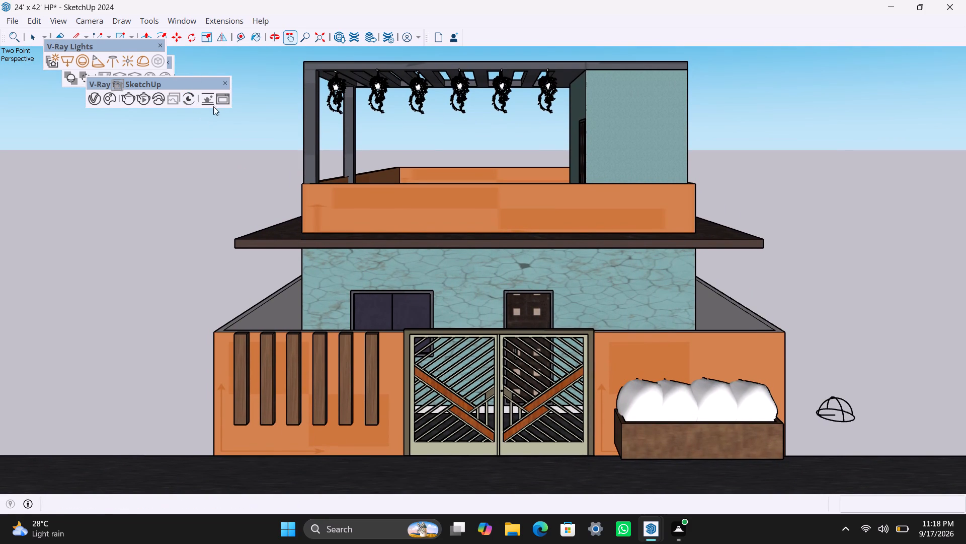
Test-render the house front in the two-point perspective view, check the lighting, and stop the render.
left_click(99, 99)
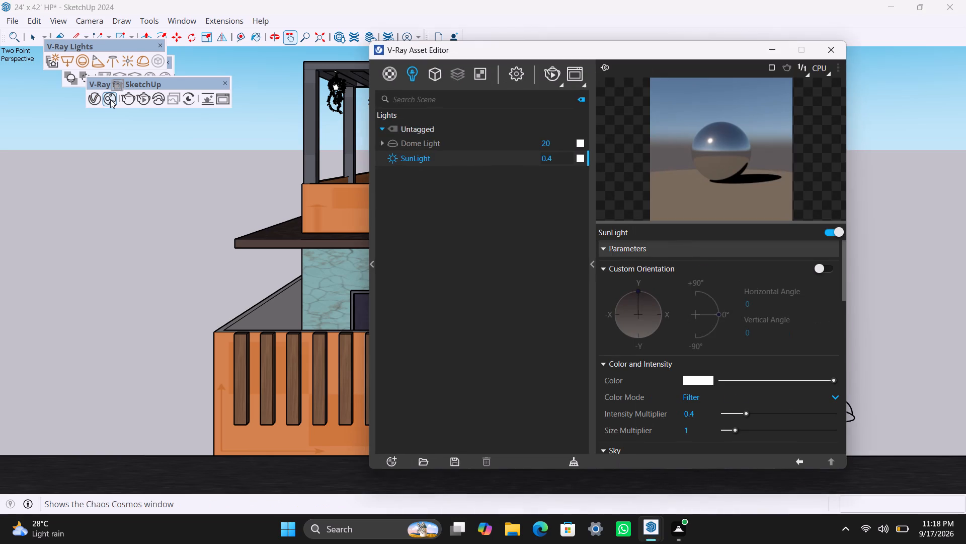
left_click(552, 73)
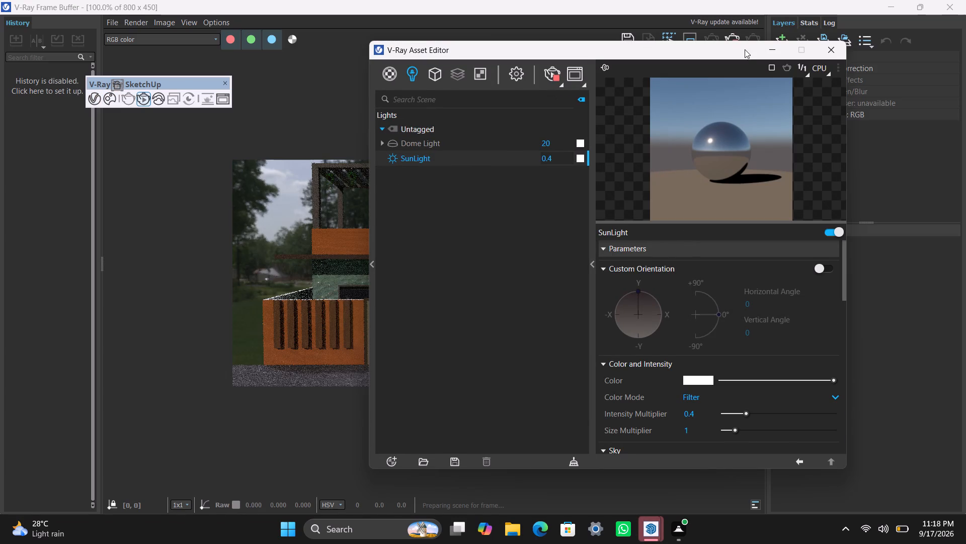
left_click(767, 50)
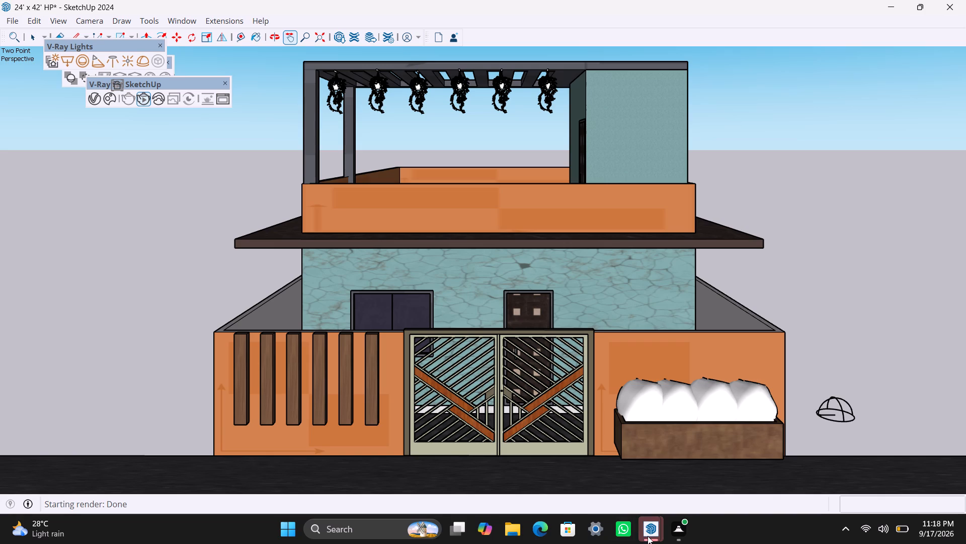
left_click(741, 474)
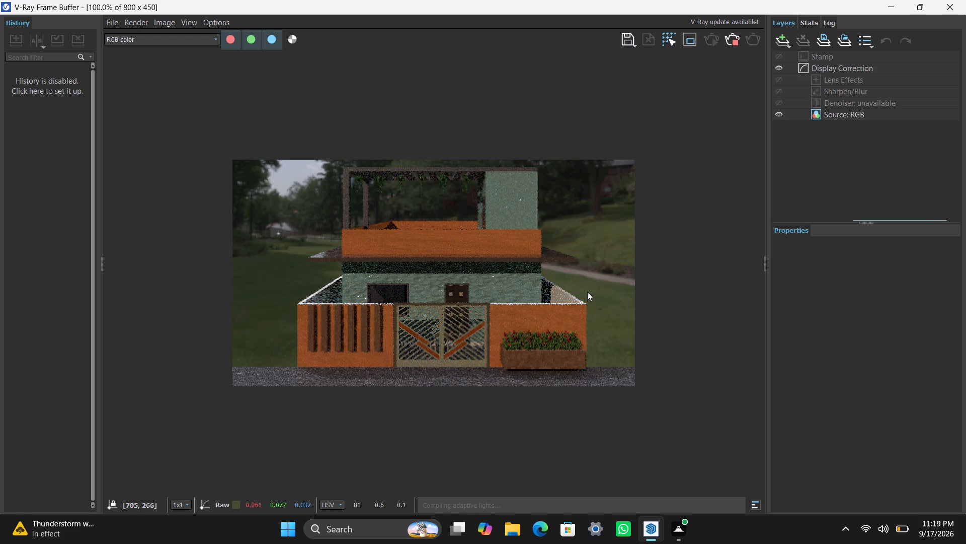
left_click(737, 44)
left_click(950, 7)
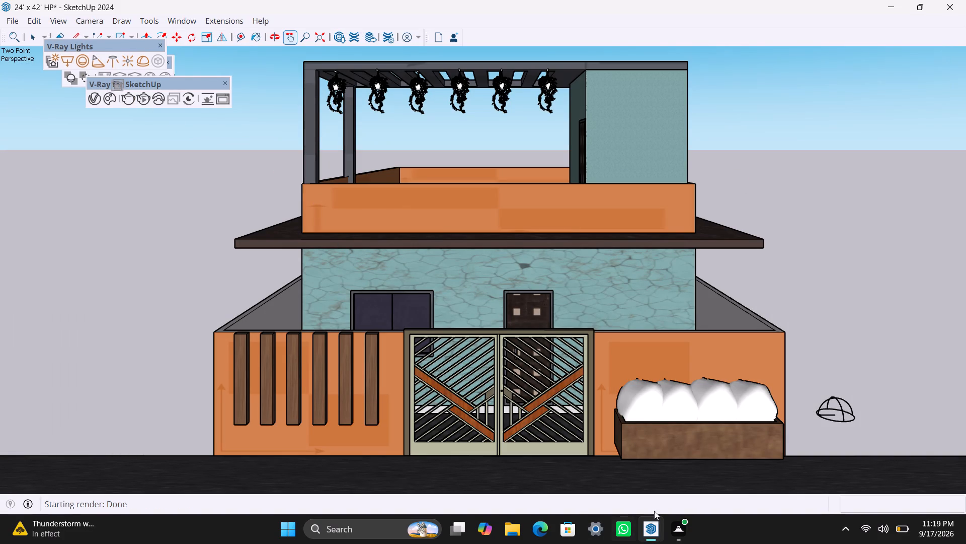
Set the SunLight's intensity to 0.3.
left_click(691, 472)
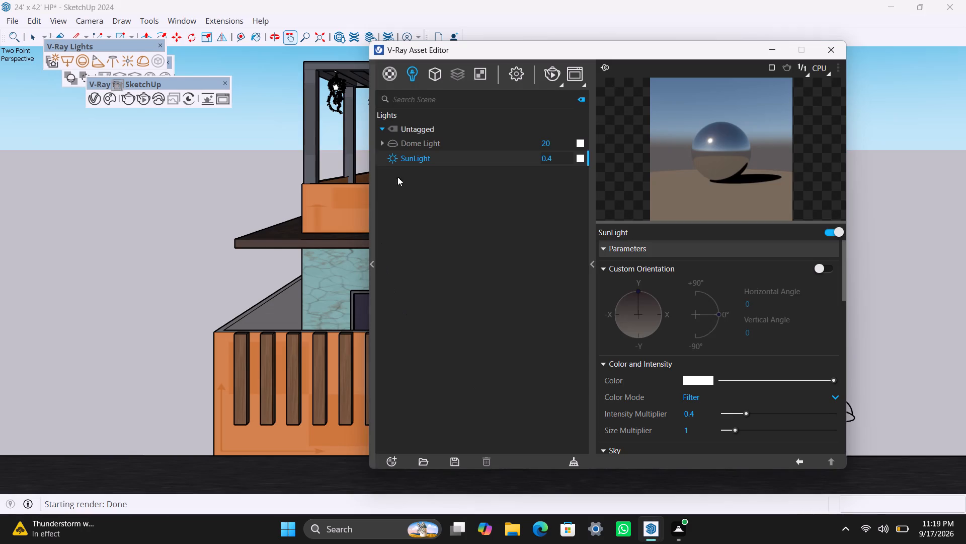
left_click_drag(559, 159, 538, 159)
type("0.")
key("3")
left_click(133, 180)
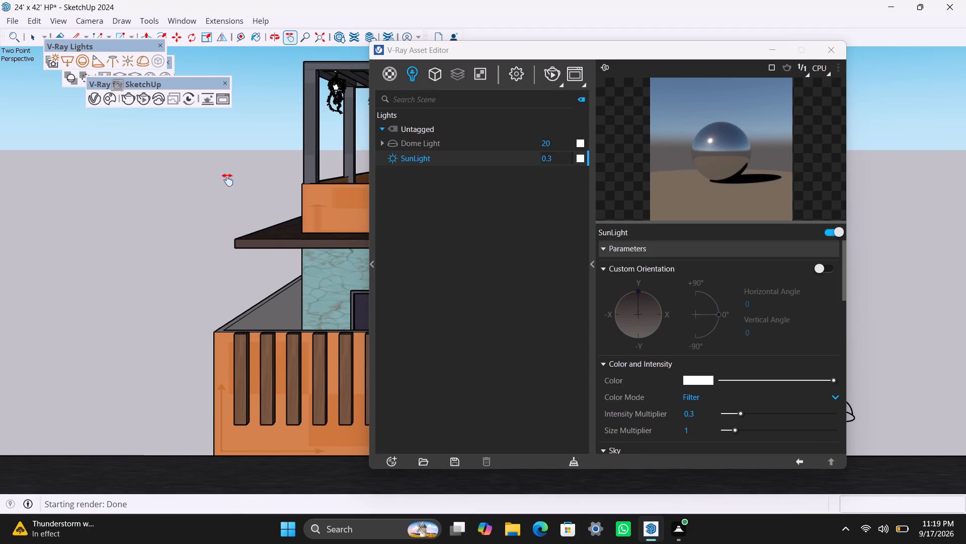
Run another test render of the house front to check the lighting, stop it, and put the render window away.
left_click(549, 72)
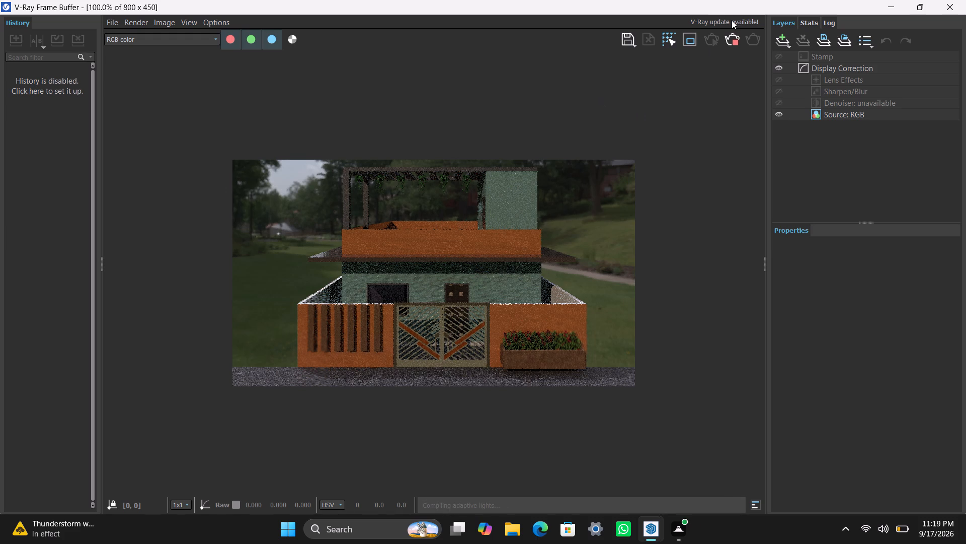
left_click(736, 38)
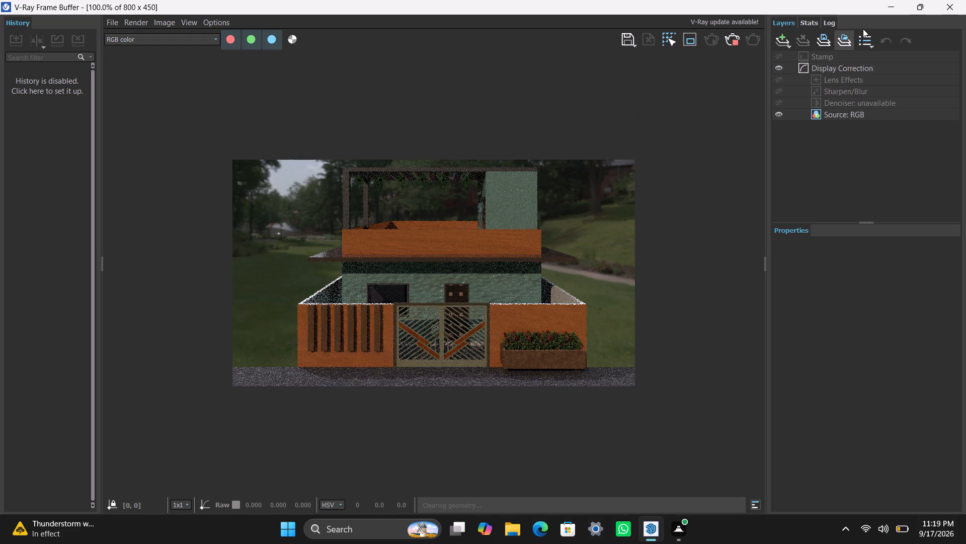
left_click(894, 0)
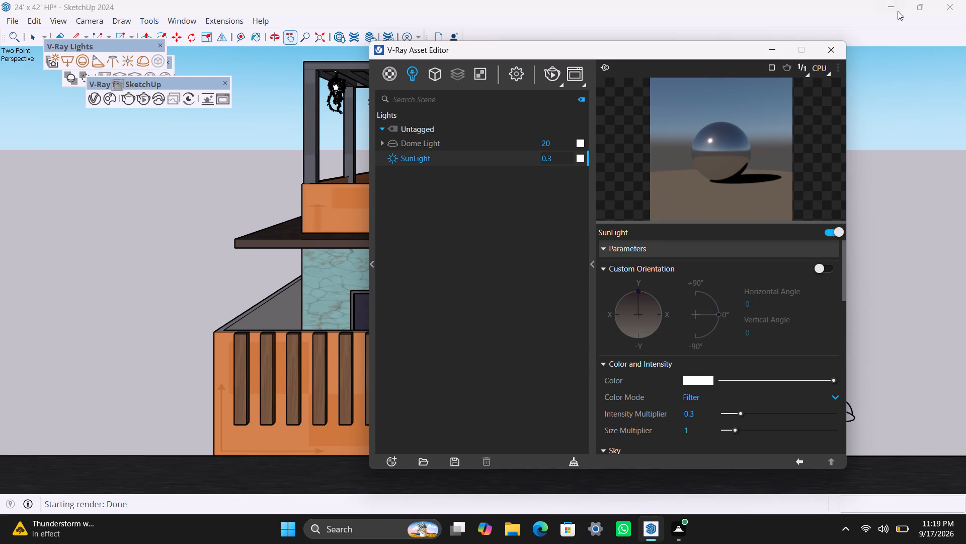
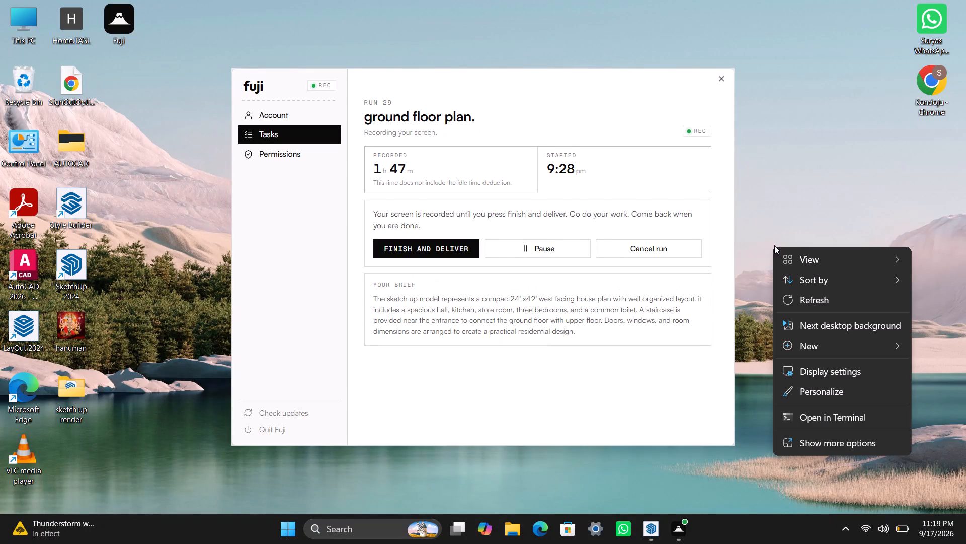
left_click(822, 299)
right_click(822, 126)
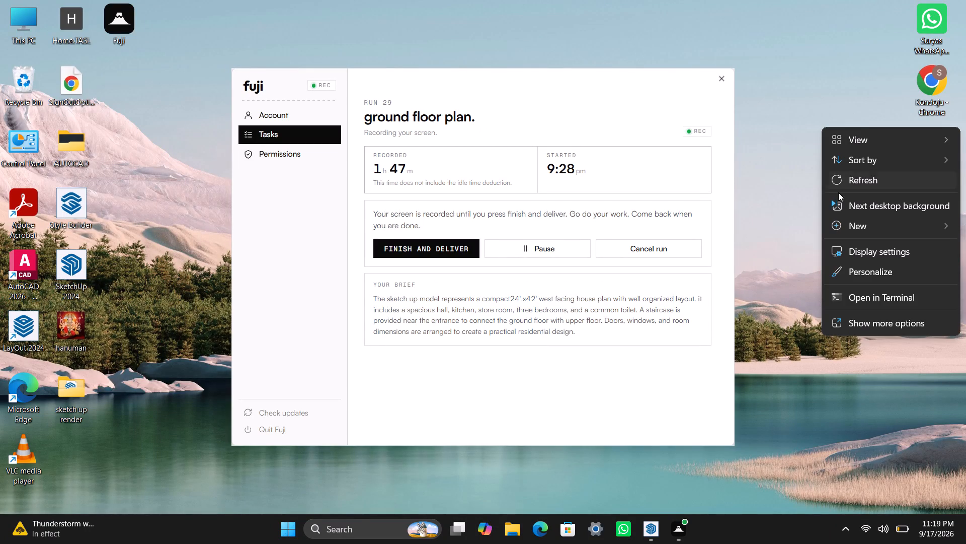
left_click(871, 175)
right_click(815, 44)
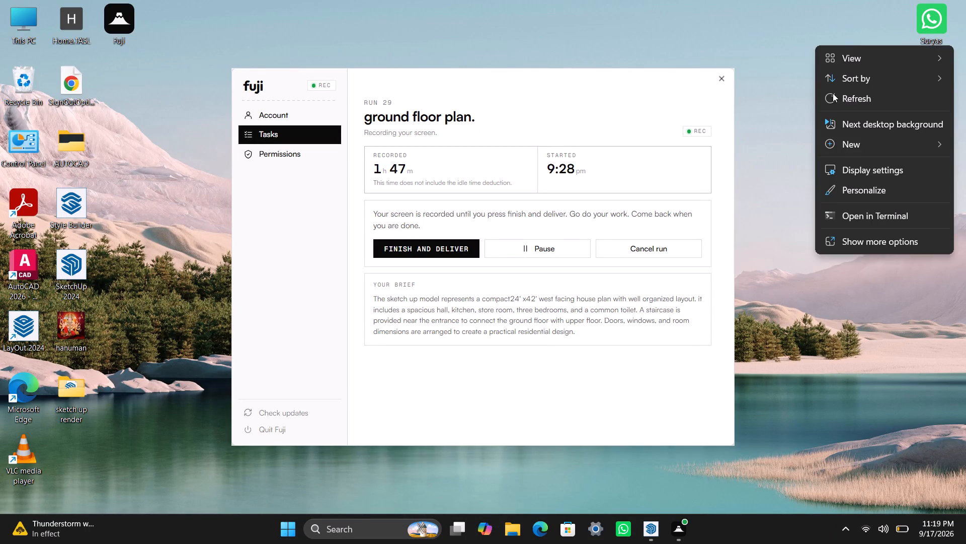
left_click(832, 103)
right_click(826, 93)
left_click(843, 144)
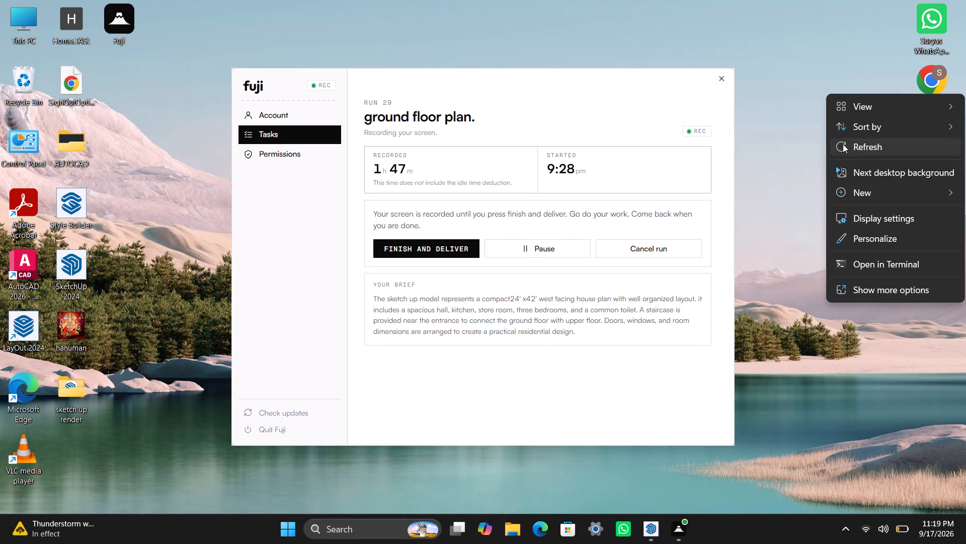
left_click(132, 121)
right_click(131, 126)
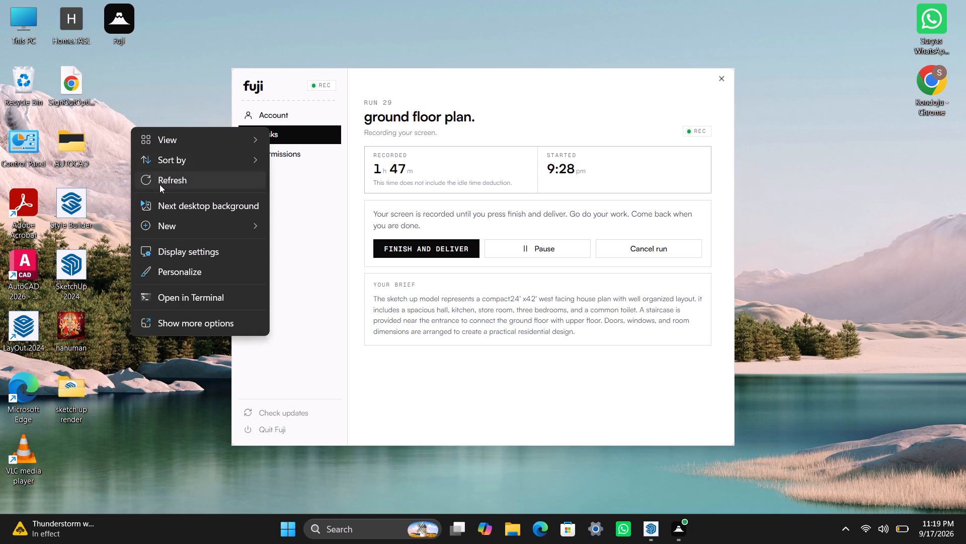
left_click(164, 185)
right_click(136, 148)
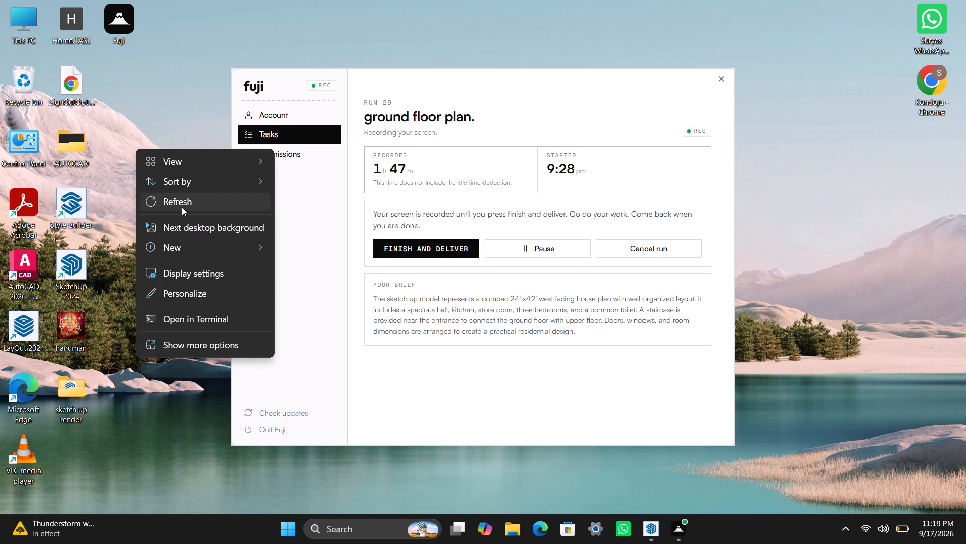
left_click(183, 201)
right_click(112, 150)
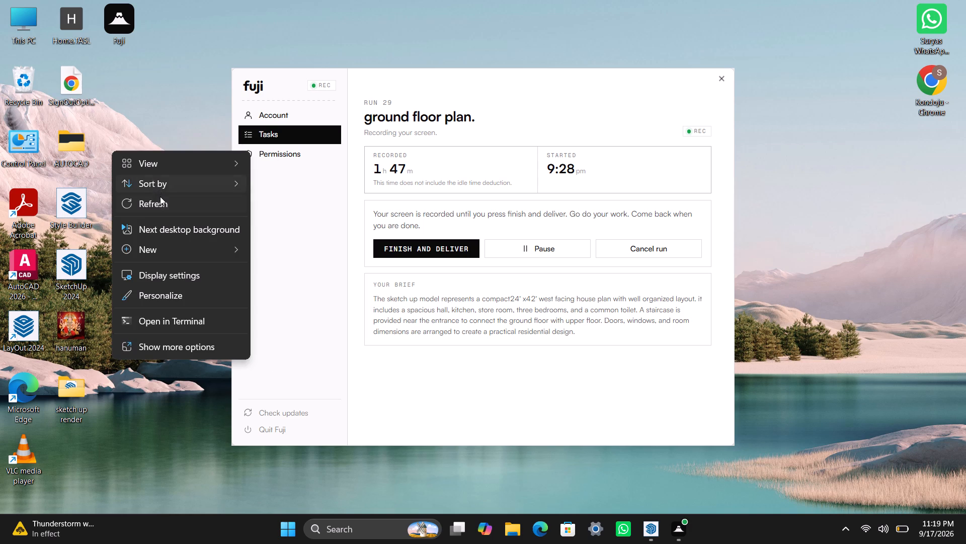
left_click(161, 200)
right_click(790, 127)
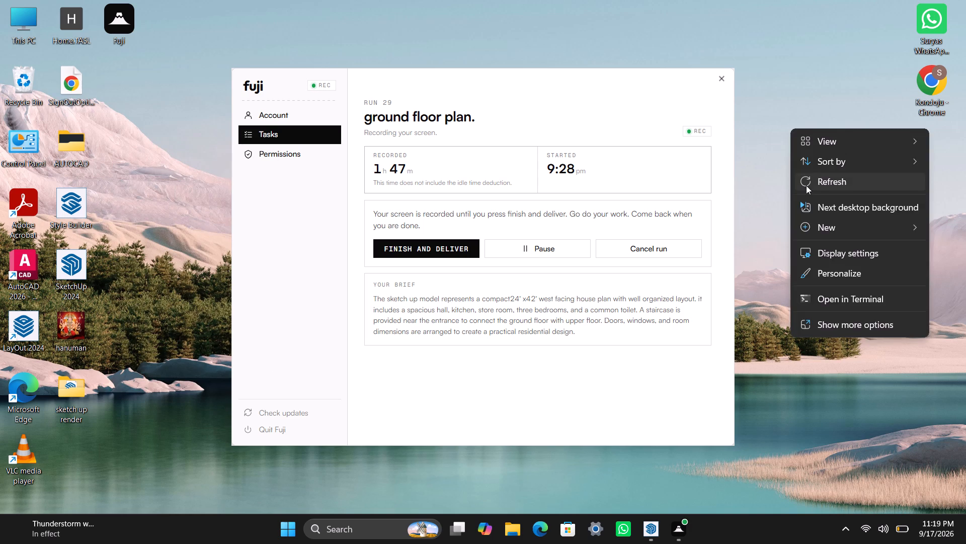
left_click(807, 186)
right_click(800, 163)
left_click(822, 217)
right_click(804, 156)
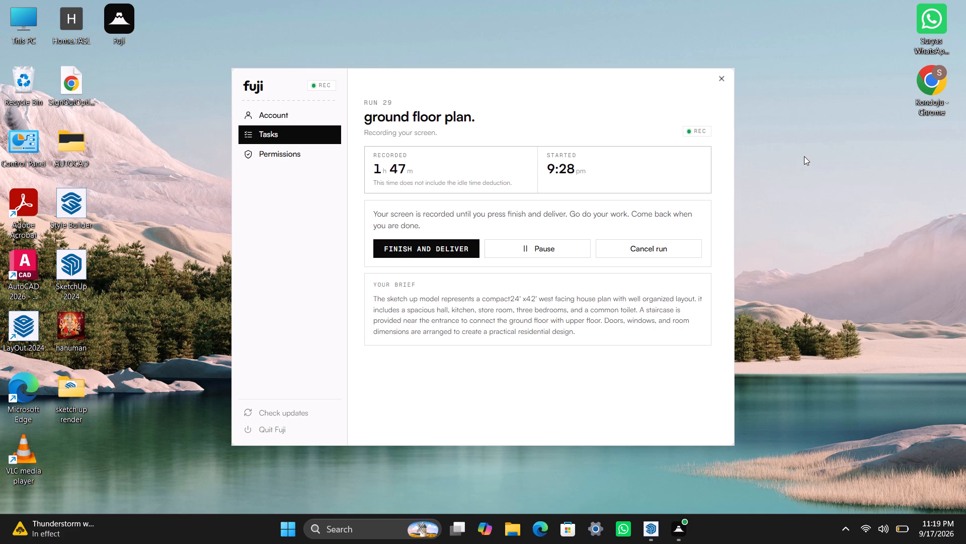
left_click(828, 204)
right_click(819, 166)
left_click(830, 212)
Switch from the desktop back to the V-Ray Frame Buffer with the house front render.
left_click(652, 531)
left_click(704, 484)
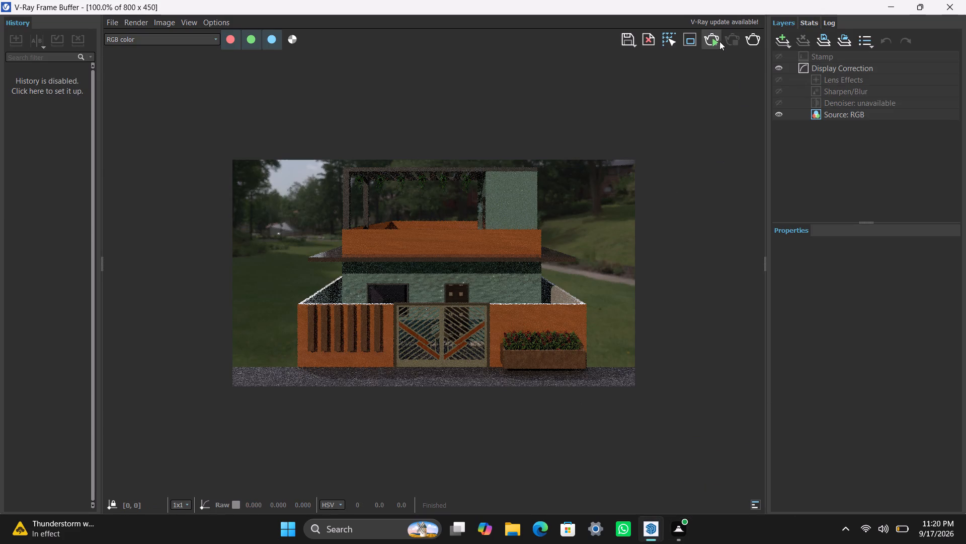
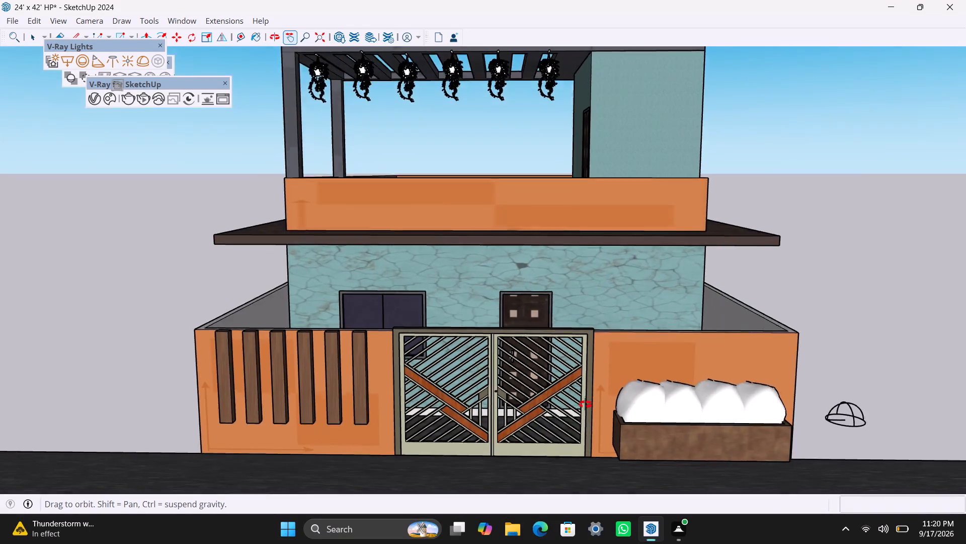
Set the straight-on view of the whole house front to two-point perspective.
scroll(591, 368, "down", 1)
middle_click_drag(593, 372, 596, 389)
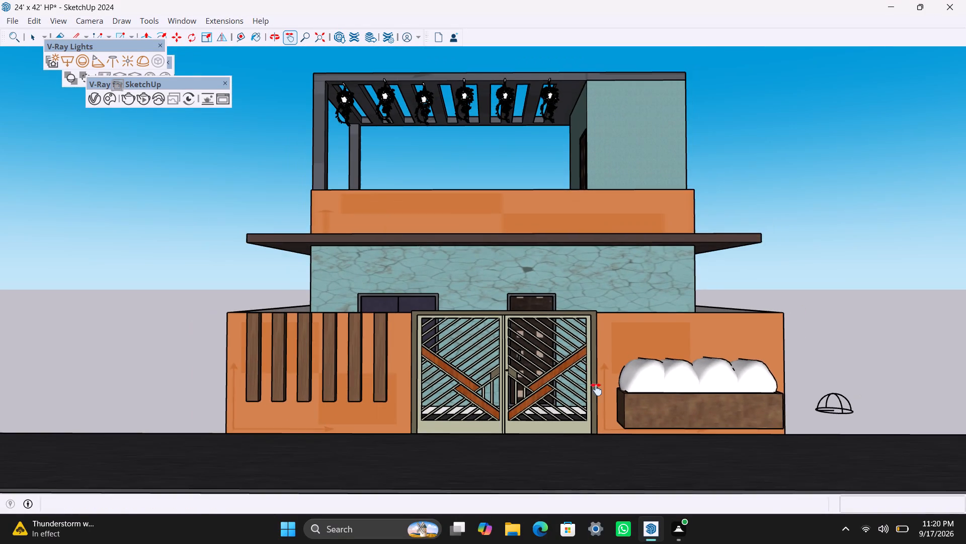
middle_click_drag(596, 389, 599, 390)
scroll(656, 428, "up", 1)
scroll(649, 425, "down", 1)
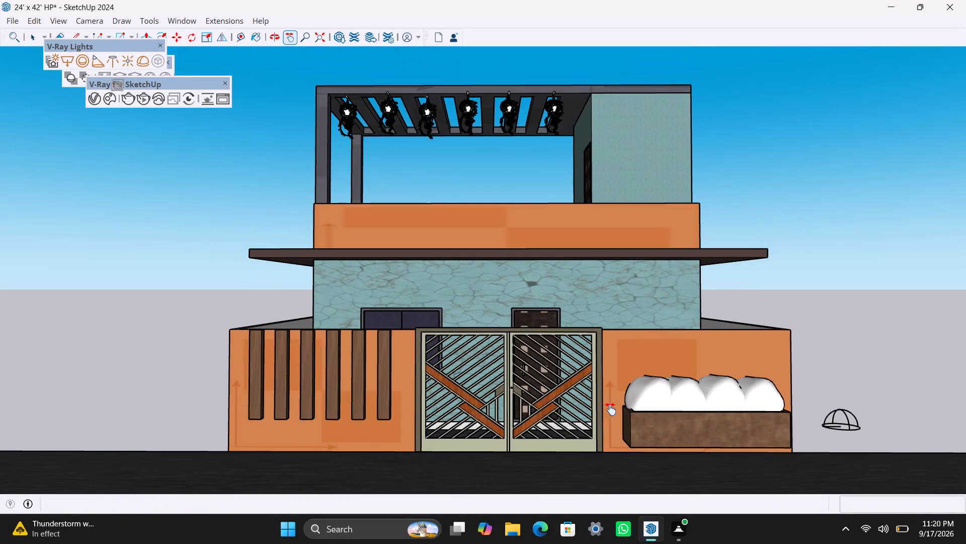
left_click(90, 22)
left_click(129, 111)
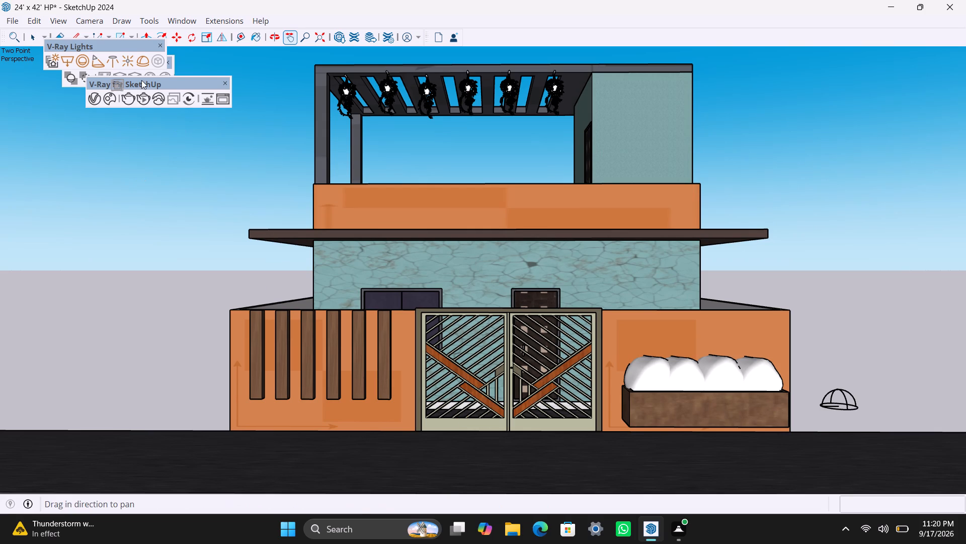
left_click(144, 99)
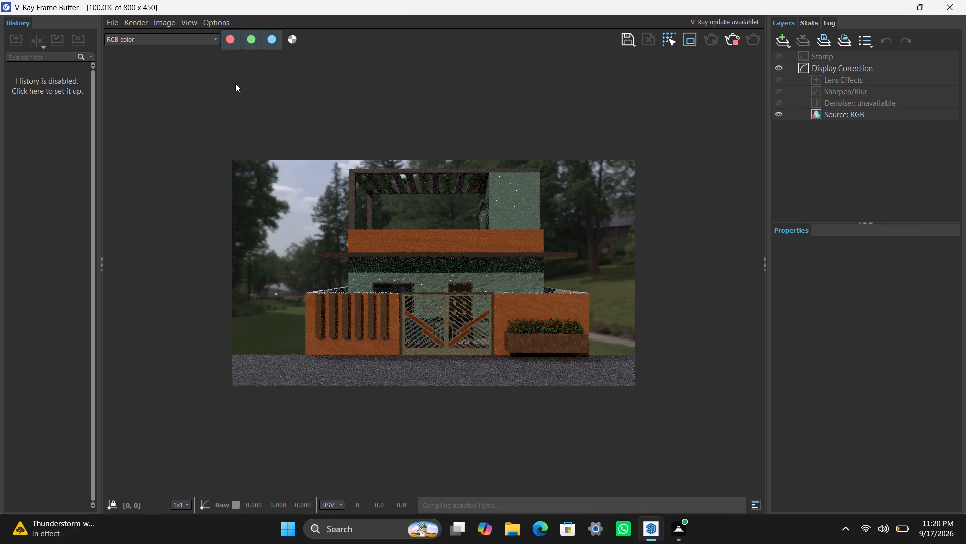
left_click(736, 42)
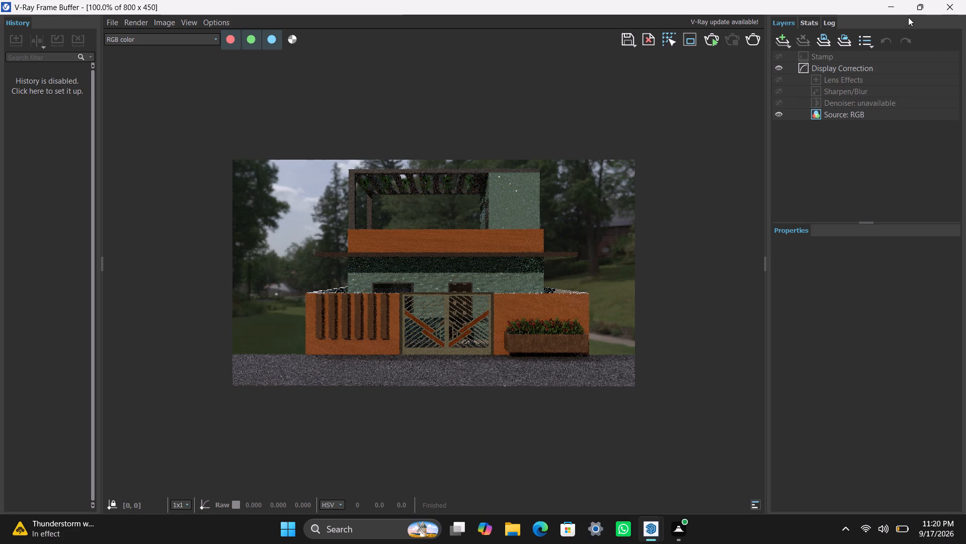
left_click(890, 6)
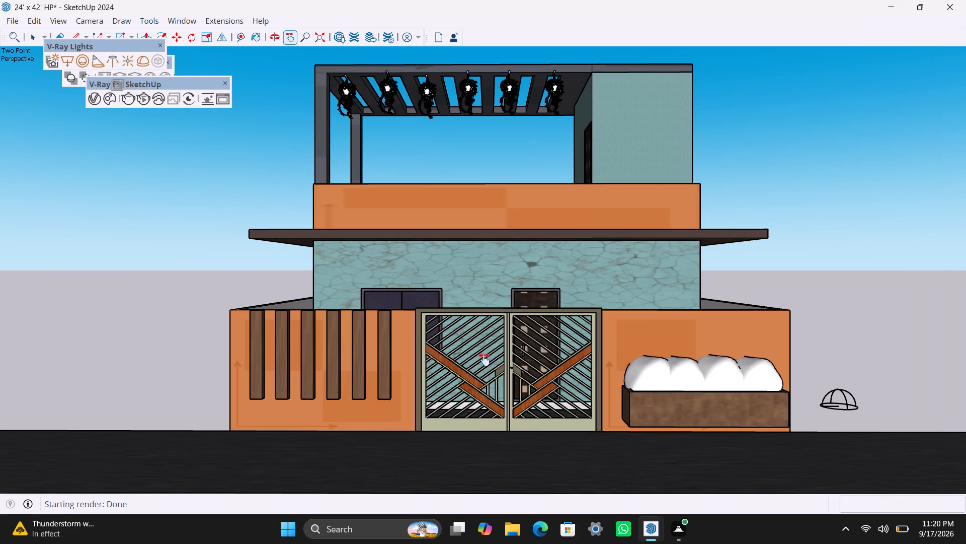
Raise the V-Ray render quality to High+ and enable the V-Ray denoiser.
left_click(93, 98)
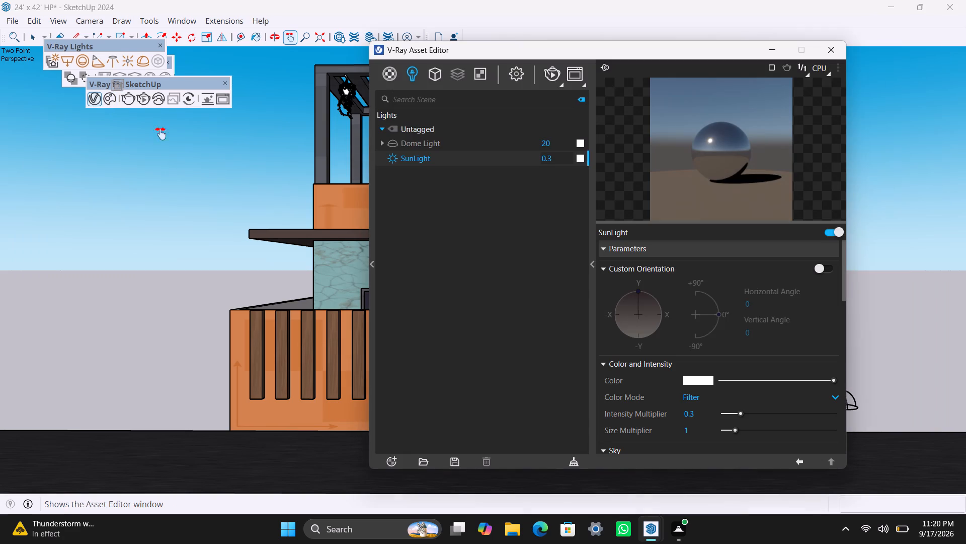
left_click(512, 74)
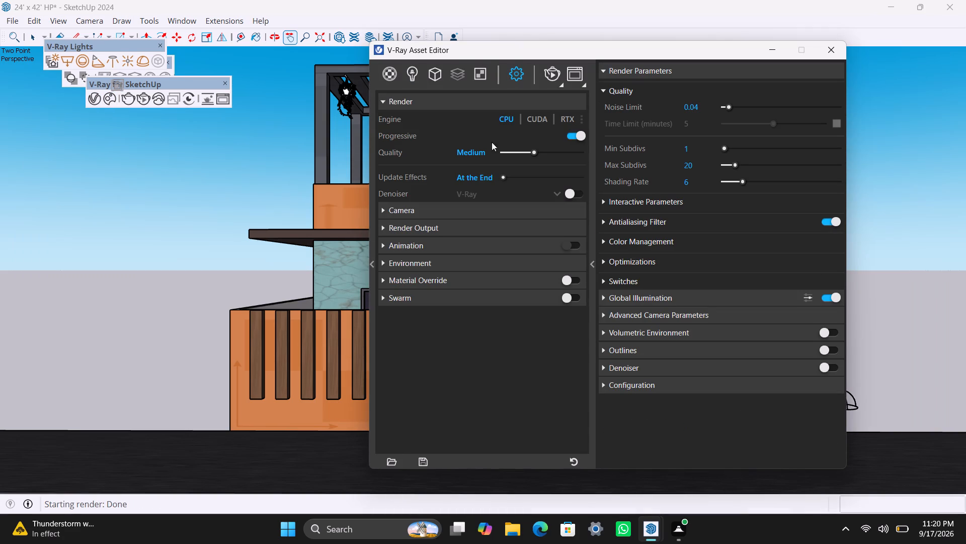
left_click_drag(533, 151, 584, 156)
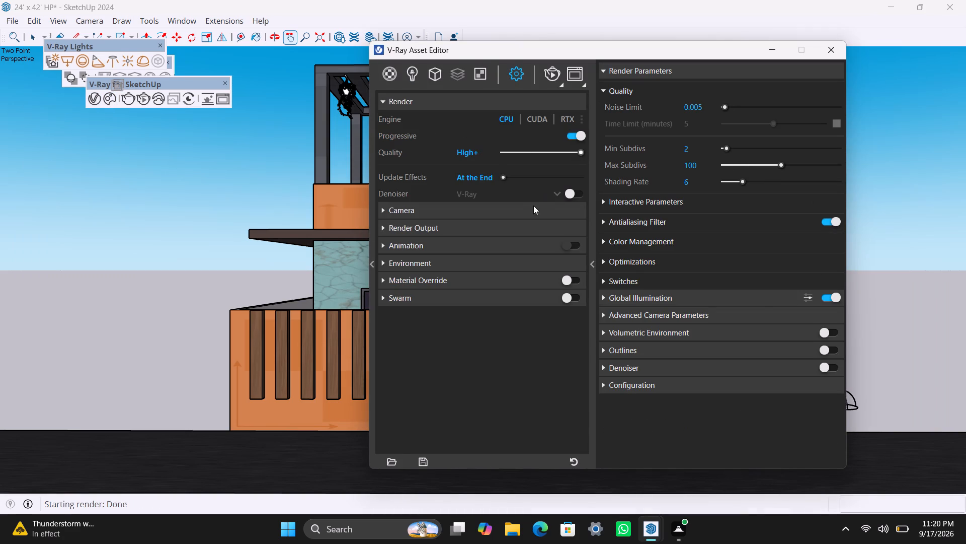
left_click(568, 191)
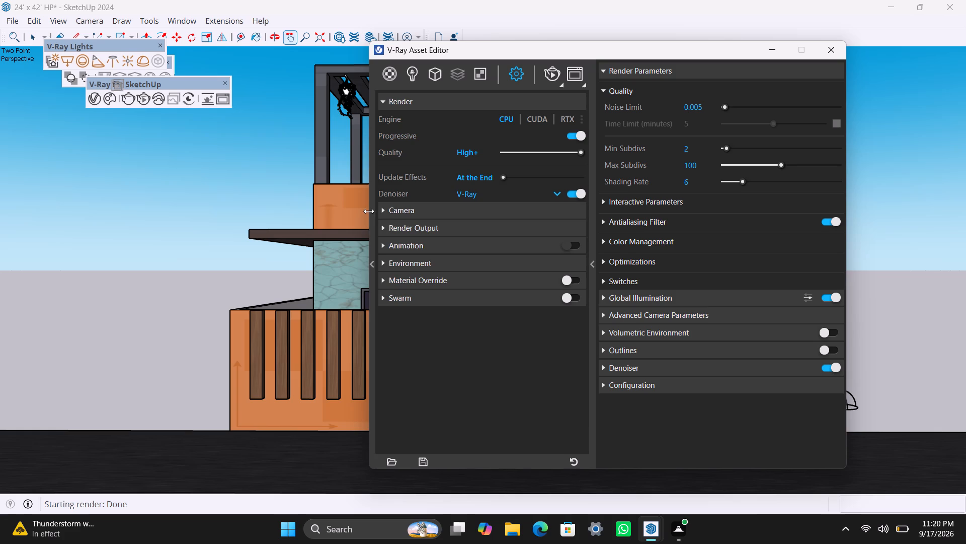
Turn on the render output's safe frame, enter image width 1500 and height 1125, and choose the Custom aspect ratio.
left_click(385, 224)
left_click(565, 246)
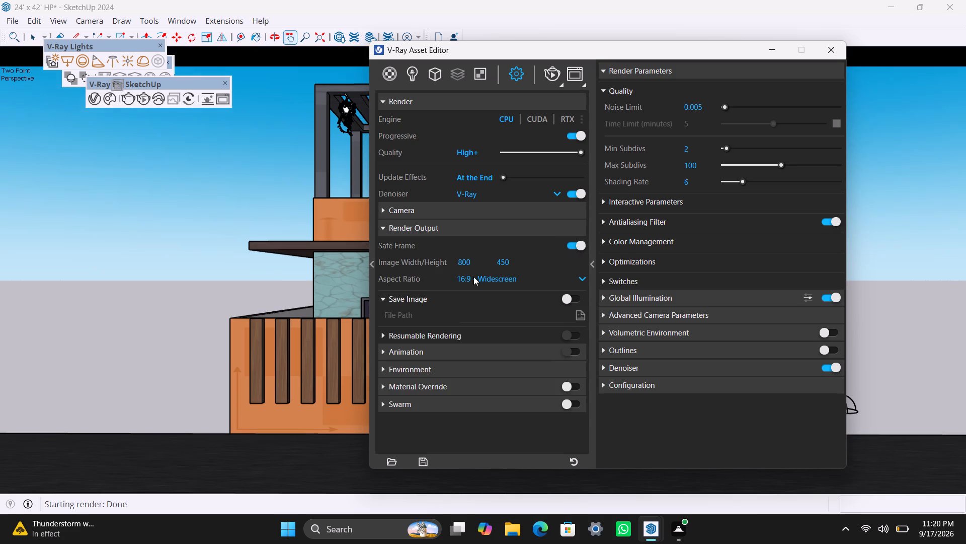
left_click_drag(473, 257, 444, 267)
type("1500")
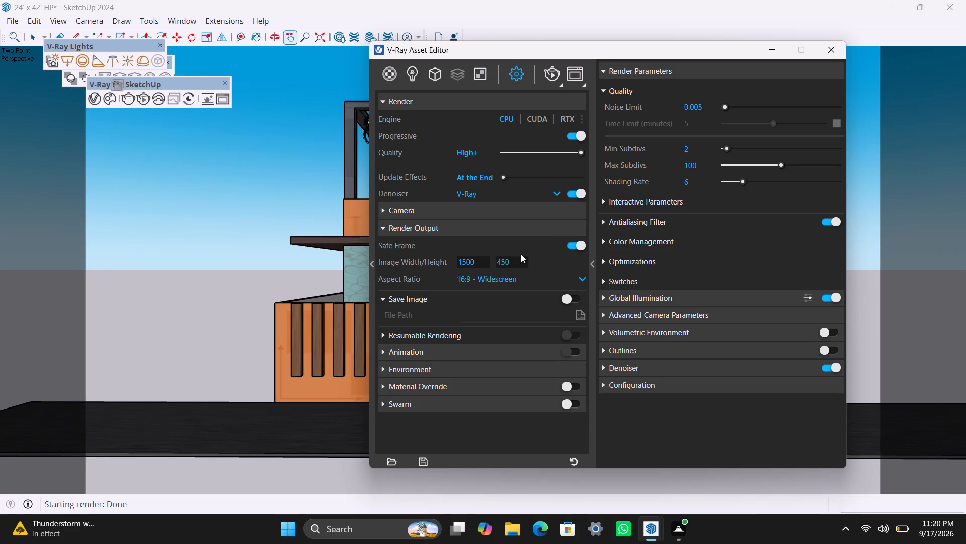
left_click_drag(519, 263, 474, 264)
type("1125")
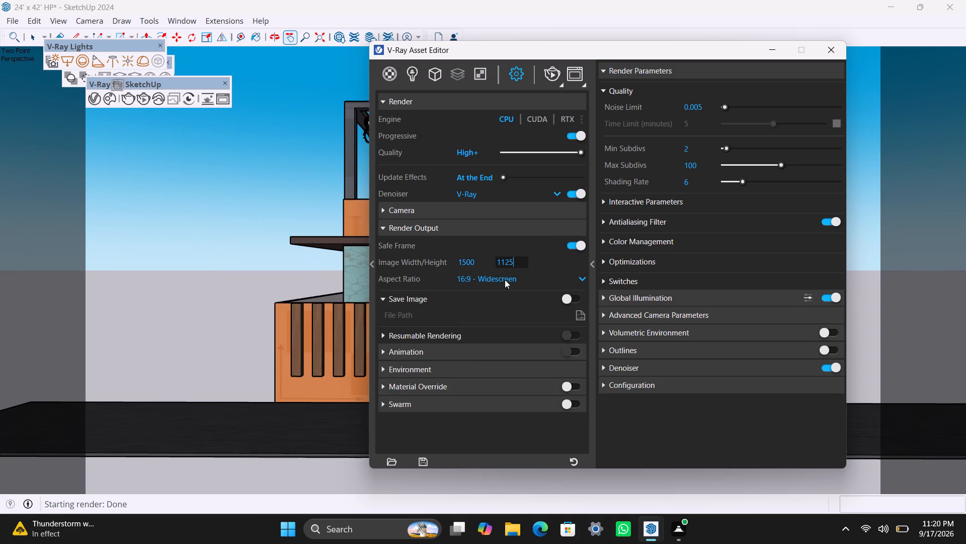
left_click(530, 277)
left_click(503, 395)
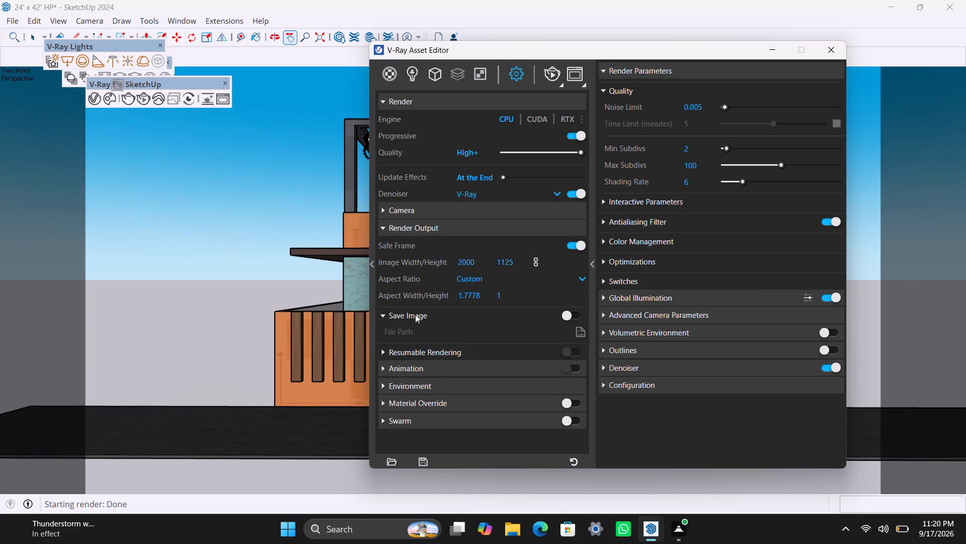
Enable automatic image saving as a PNG named 24' x 42' HP in the Documents > internship > photos folder.
left_click(569, 317)
left_click(579, 331)
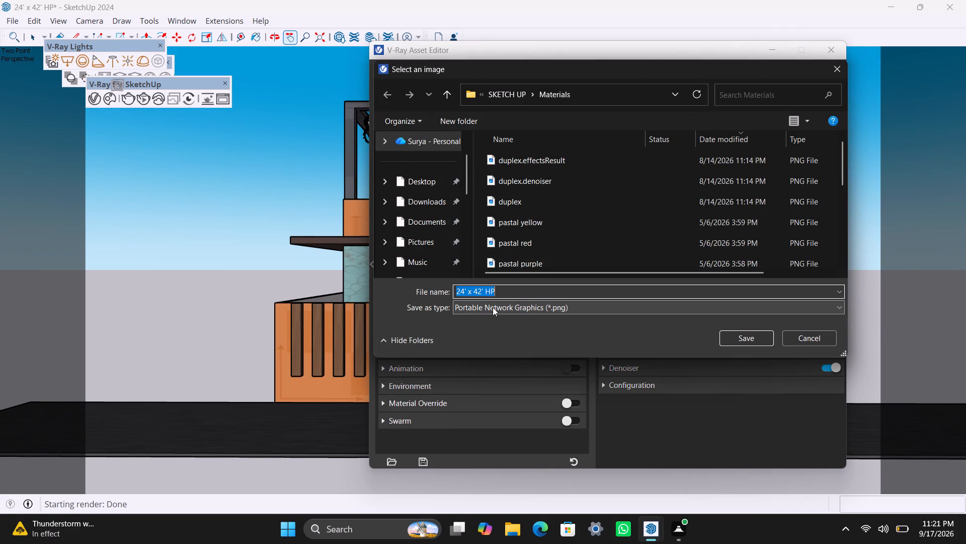
left_click(437, 222)
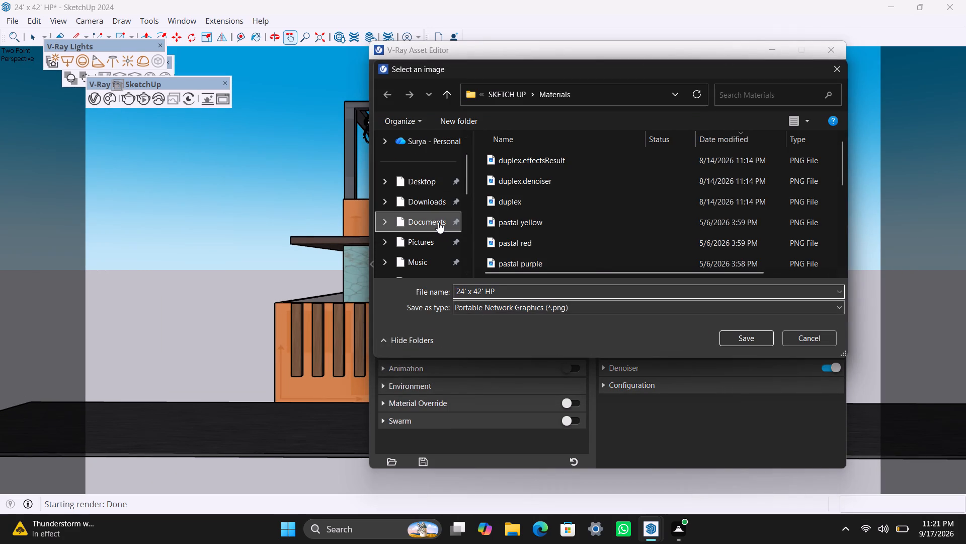
double_click(519, 219)
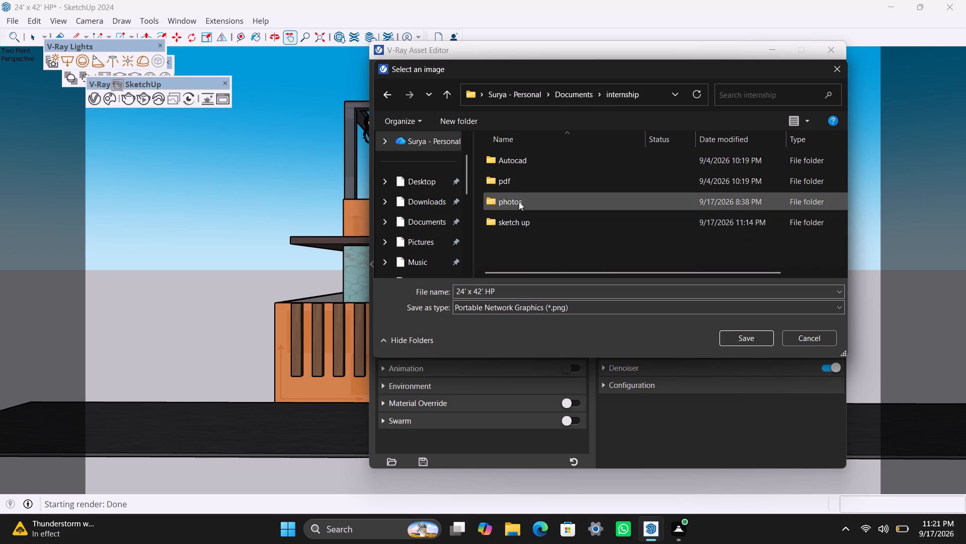
double_click(520, 201)
left_click(536, 295)
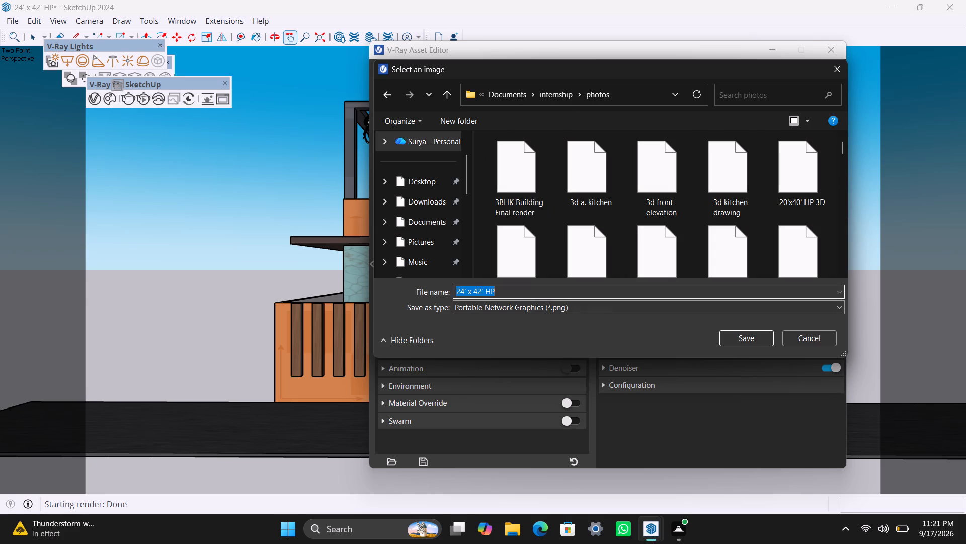
left_click(571, 286)
left_click(743, 335)
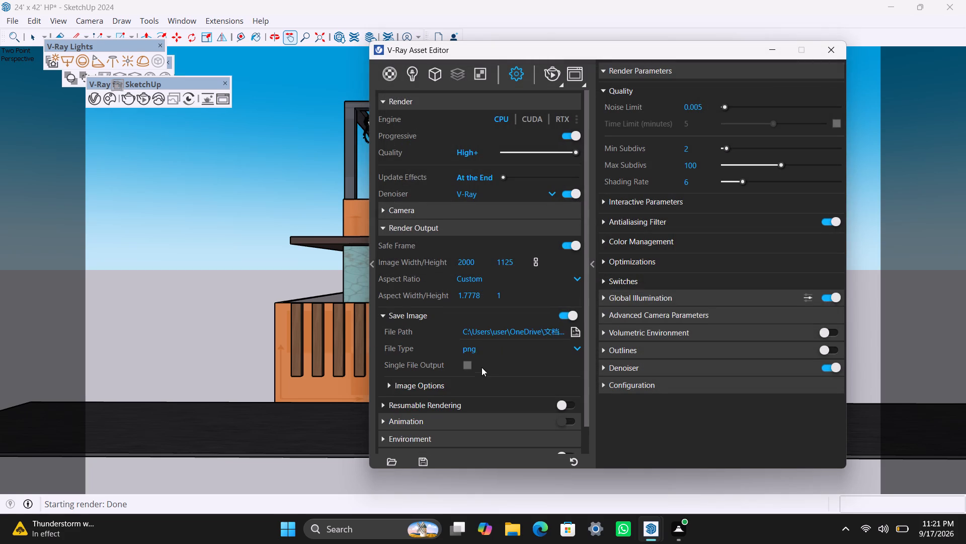
Set the render quality's noise limit to 0.01, max subdivs to 64 and shading rate to 4.
scroll(466, 367, "down", 3)
scroll(672, 236, "up", 1)
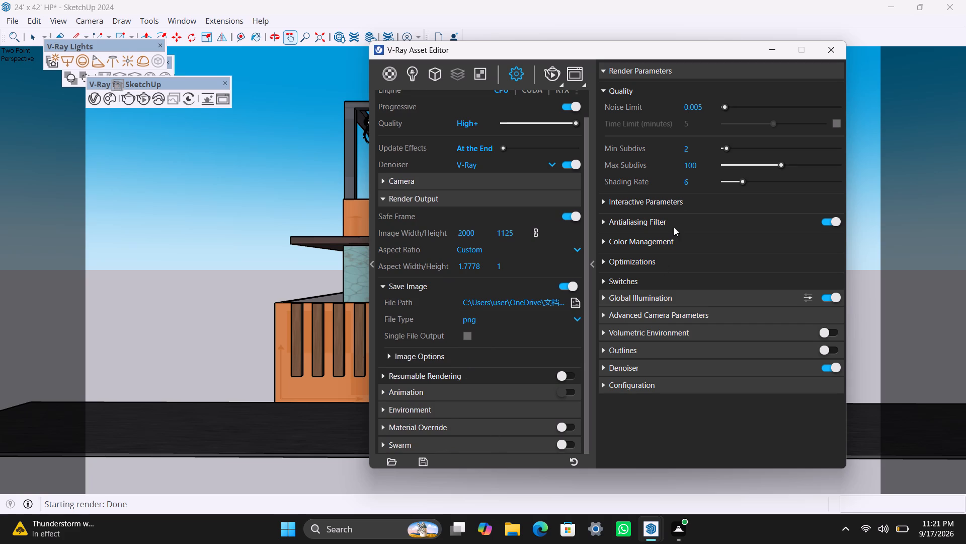
left_click_drag(708, 109, 647, 122)
type("0.01")
left_click_drag(704, 167, 707, 168)
left_click_drag(707, 168, 665, 178)
key("6")
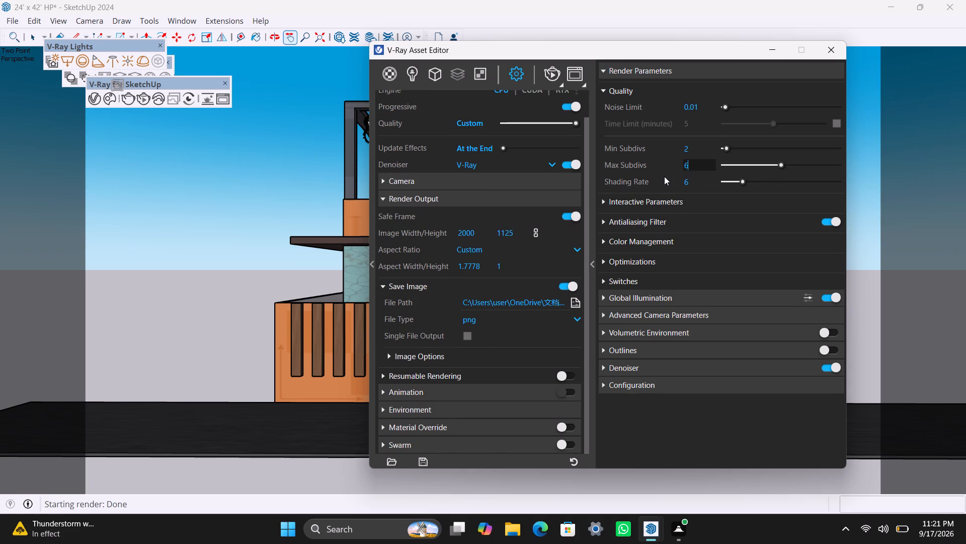
key("4")
left_click_drag(696, 180, 683, 181)
key("4")
Set the global illumination light cache subdivs to 1500 and put the render settings window away.
left_click(604, 297)
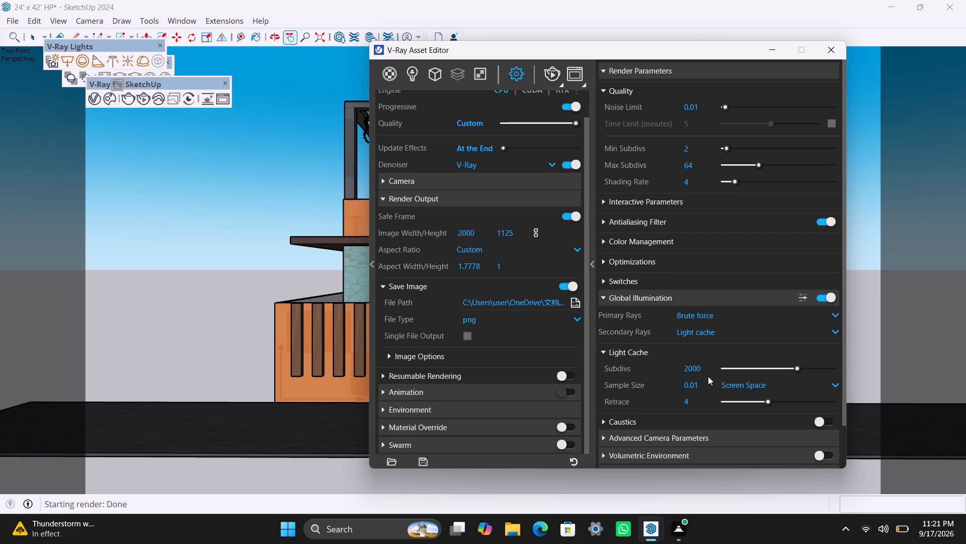
left_click_drag(707, 365, 670, 370)
key("1")
key("5")
key("0")
key("0")
scroll(681, 385, "down", 7)
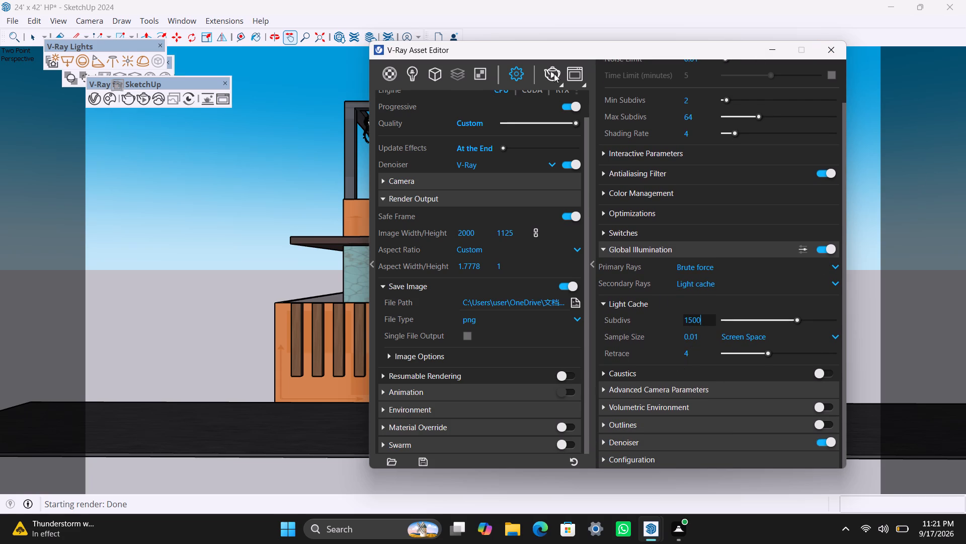
left_click(773, 55)
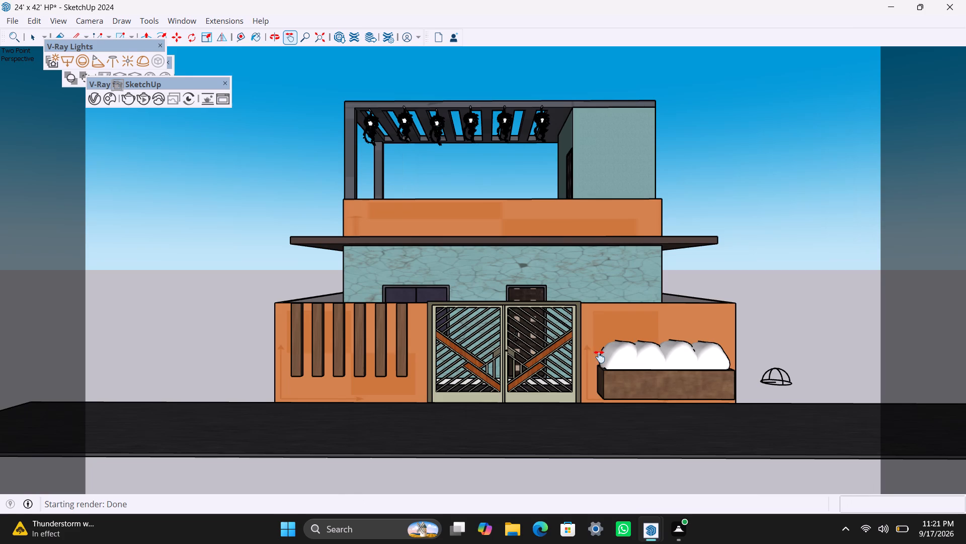
Frame the house front in the two-point perspective view so the whole facade fills most of the render safe frame.
scroll(513, 451, "up", 2)
scroll(536, 370, "down", 2)
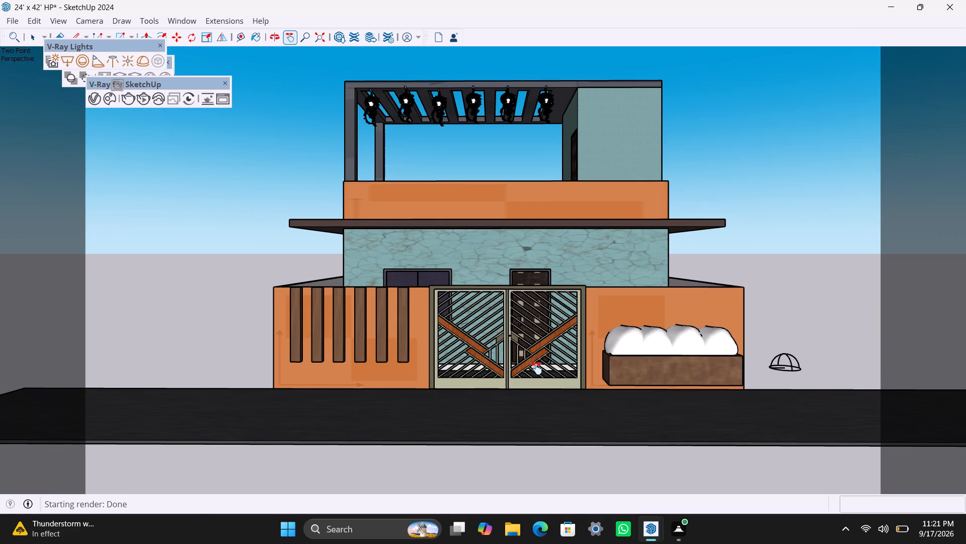
middle_click_drag(536, 368, 533, 420, "shift")
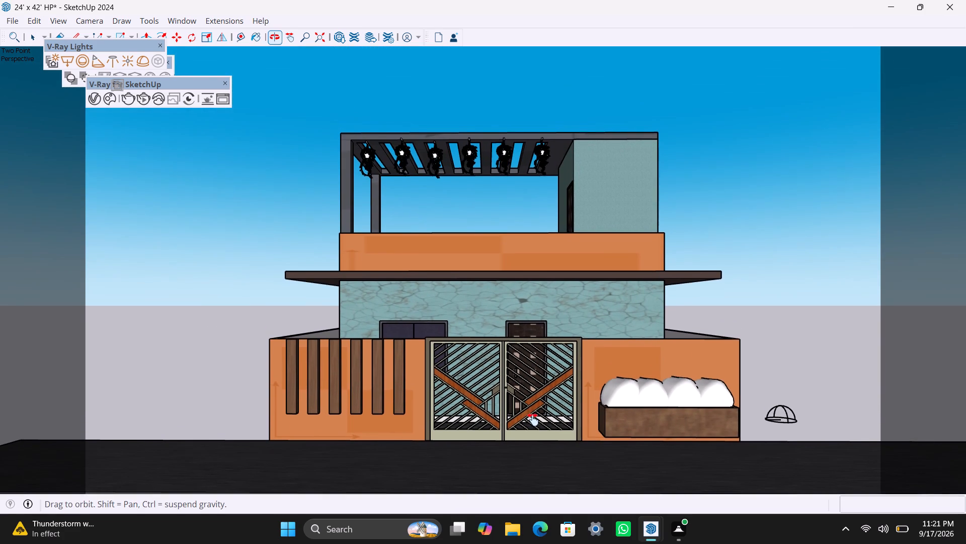
scroll(533, 420, "up", 2)
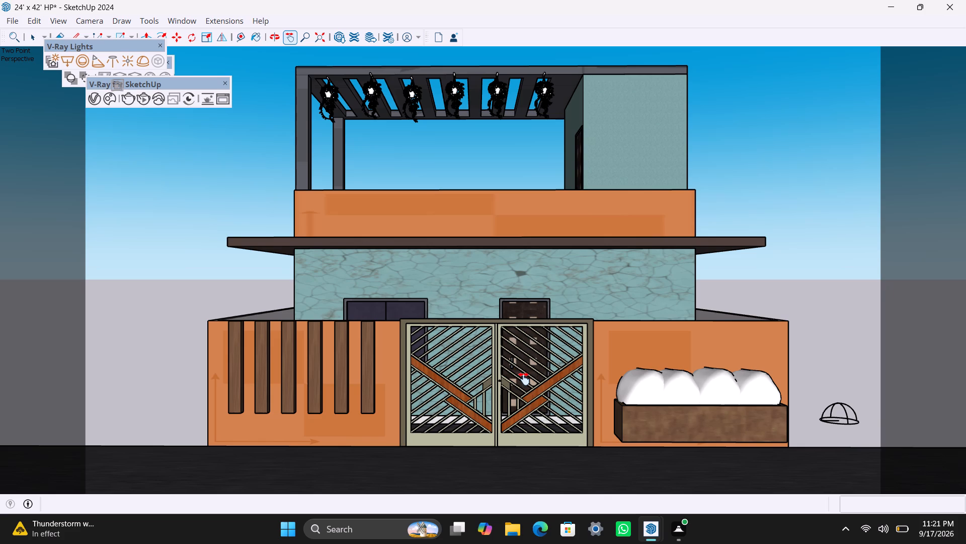
scroll(524, 377, "up", 1)
scroll(524, 376, "down", 1)
middle_click_drag(524, 374, 521, 384, "shift")
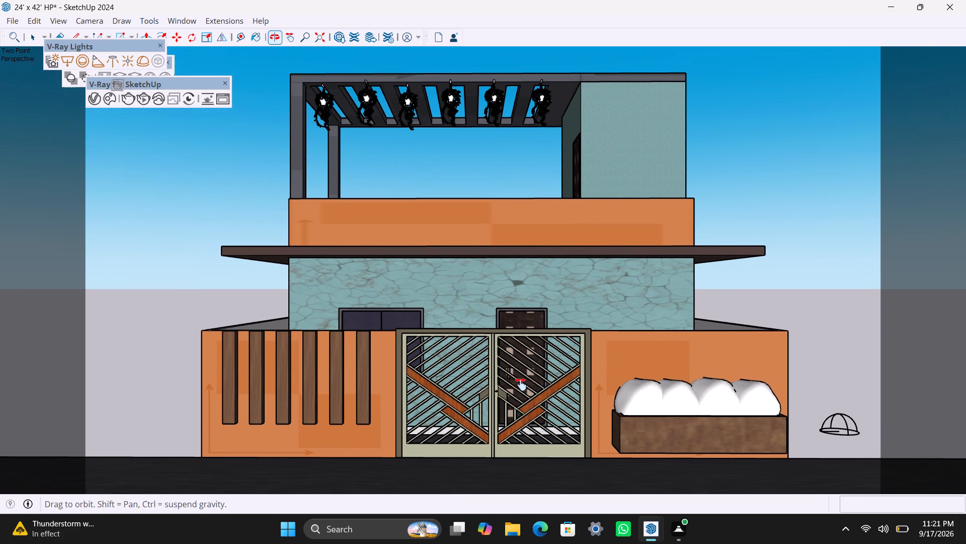
middle_click_drag(521, 384, 520, 384, "shift")
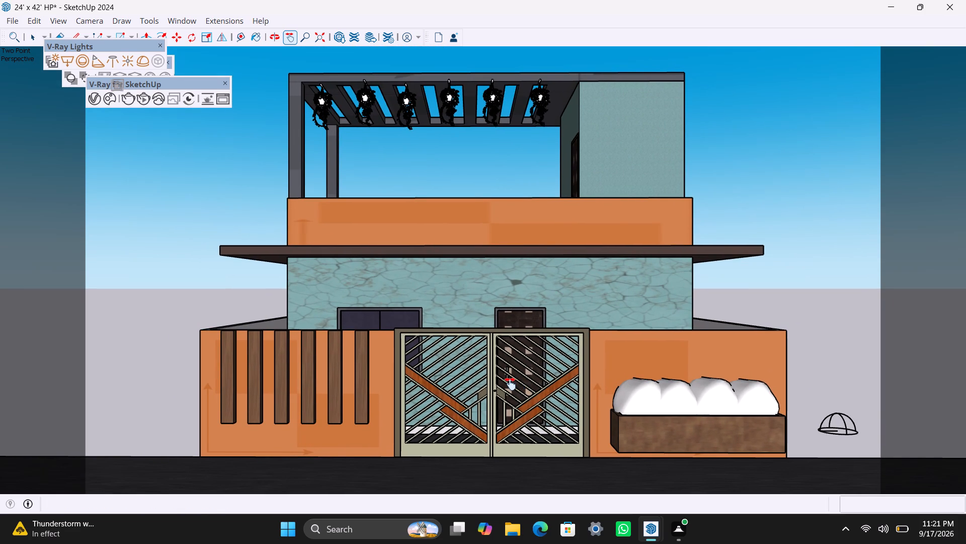
middle_click(510, 384, "shift")
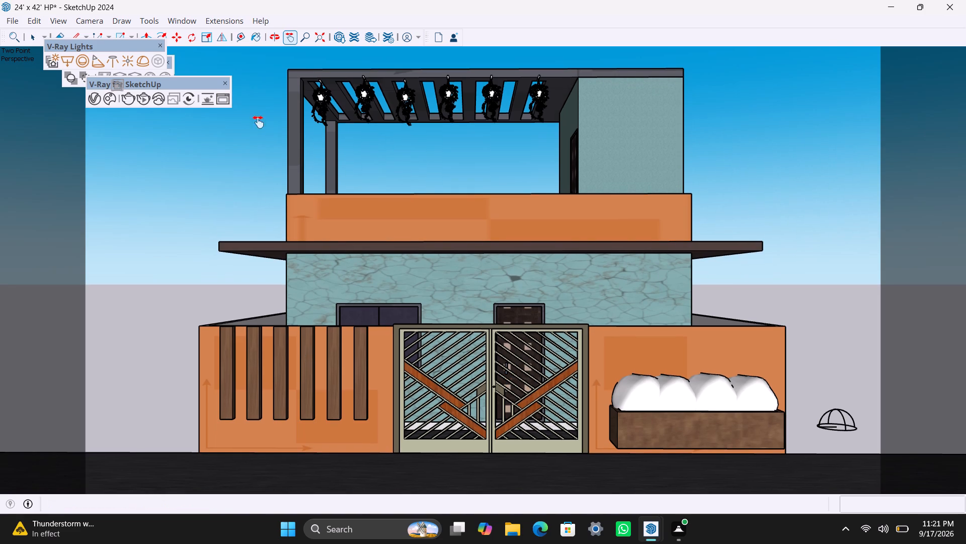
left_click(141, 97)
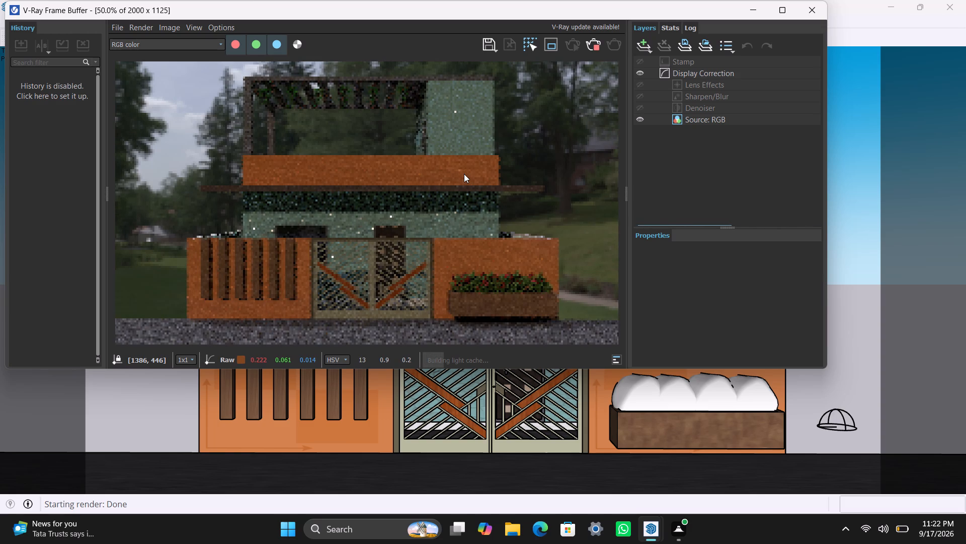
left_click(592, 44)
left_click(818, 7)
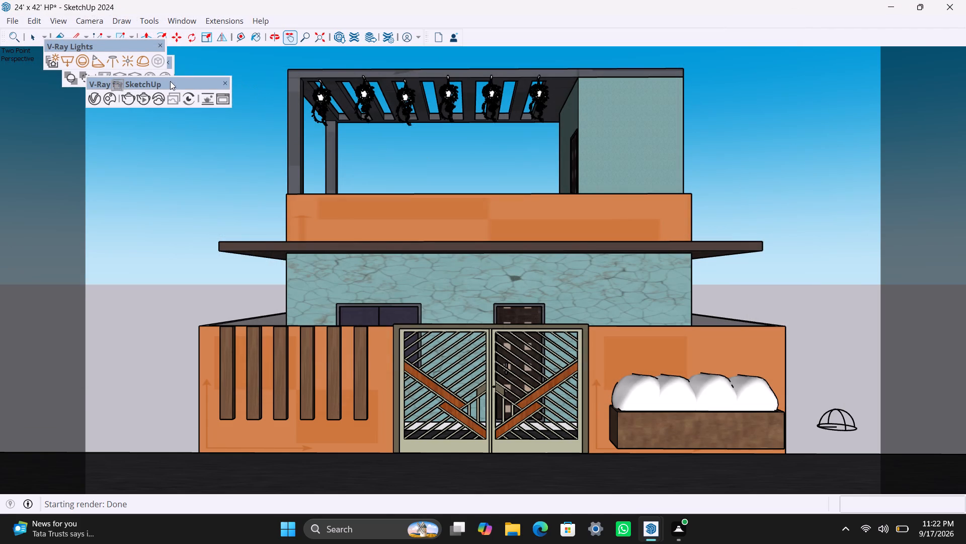
Start the V-Ray production render of the house front and show it in a maximized frame buffer with the full image in view.
left_click(127, 93)
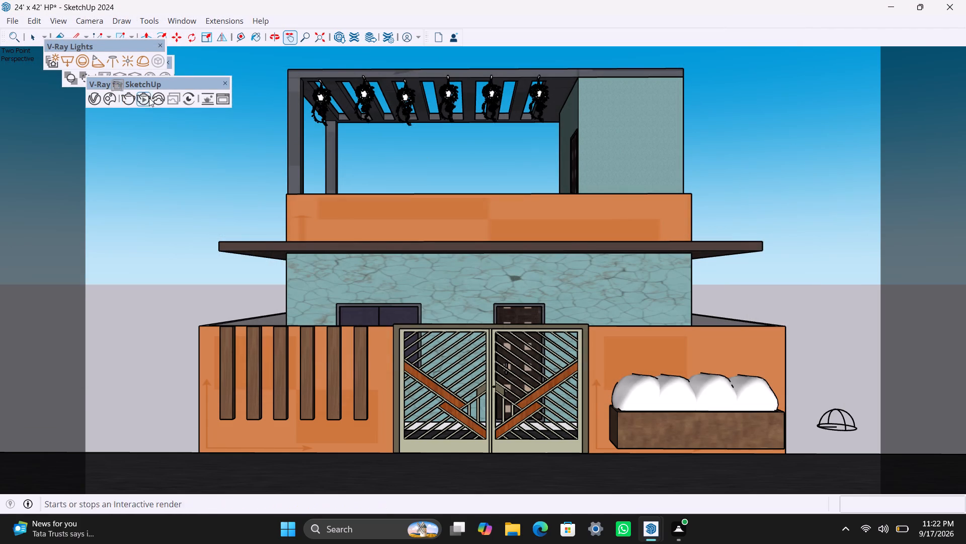
left_click(129, 94)
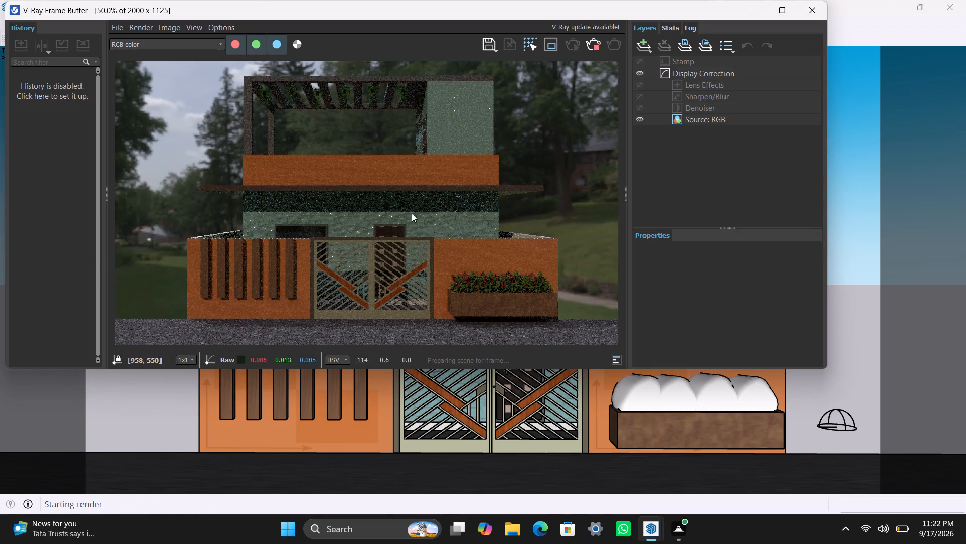
left_click(784, 11)
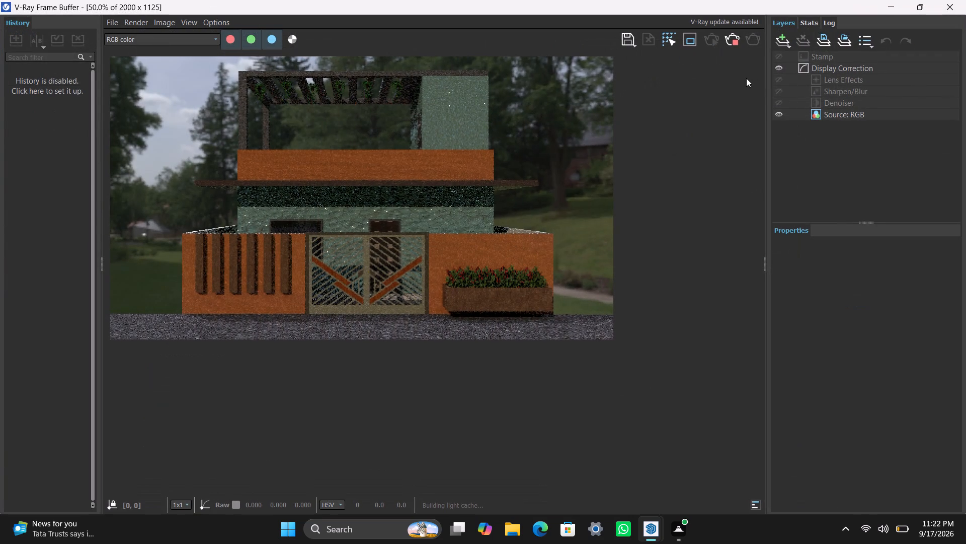
scroll(407, 306, "down", 2)
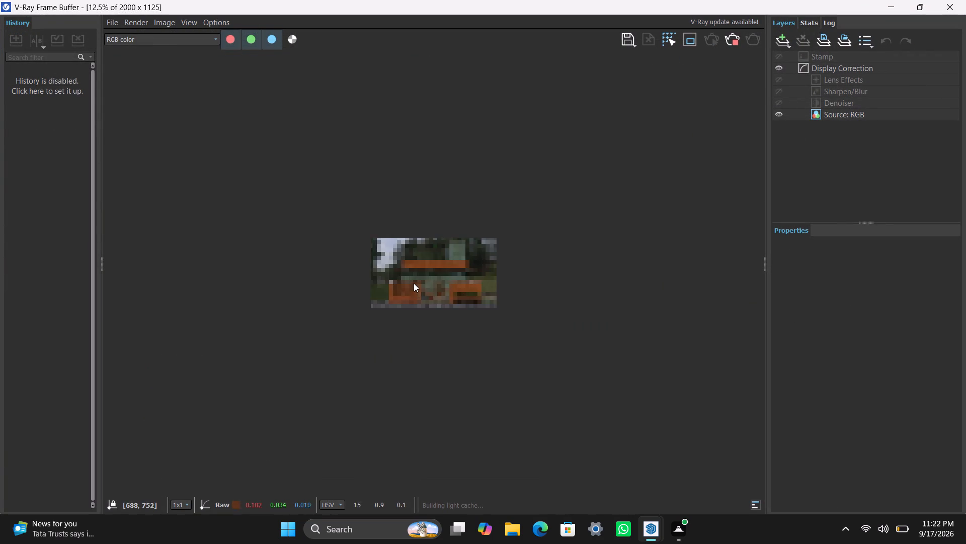
scroll(425, 284, "up", 2)
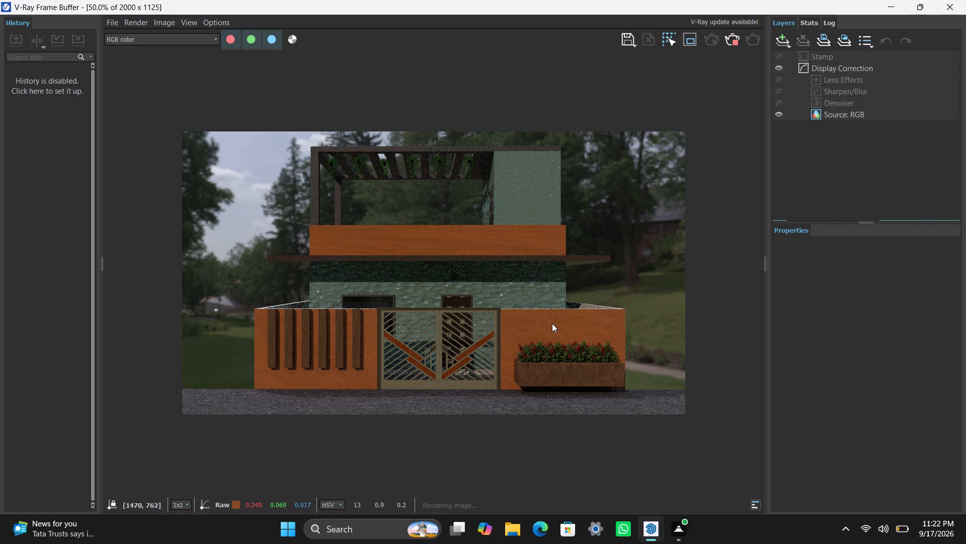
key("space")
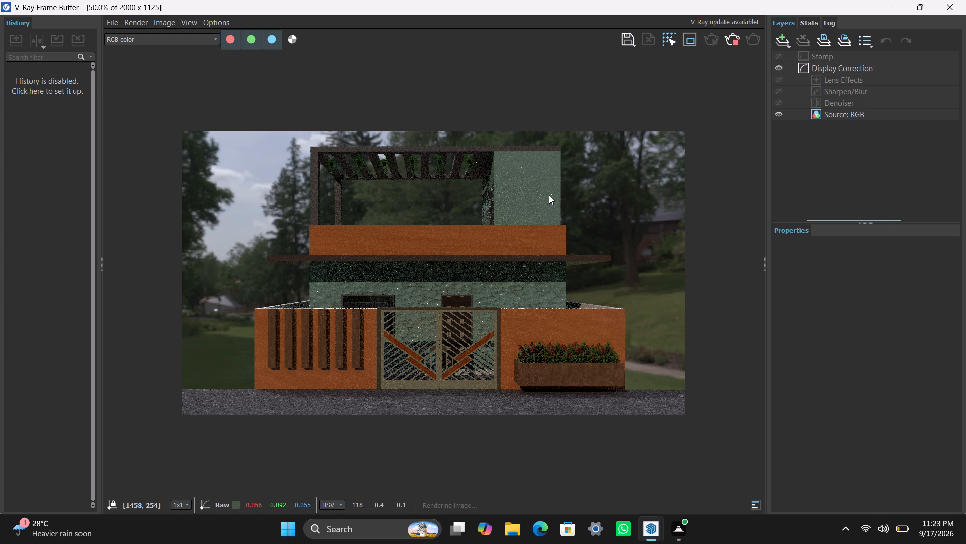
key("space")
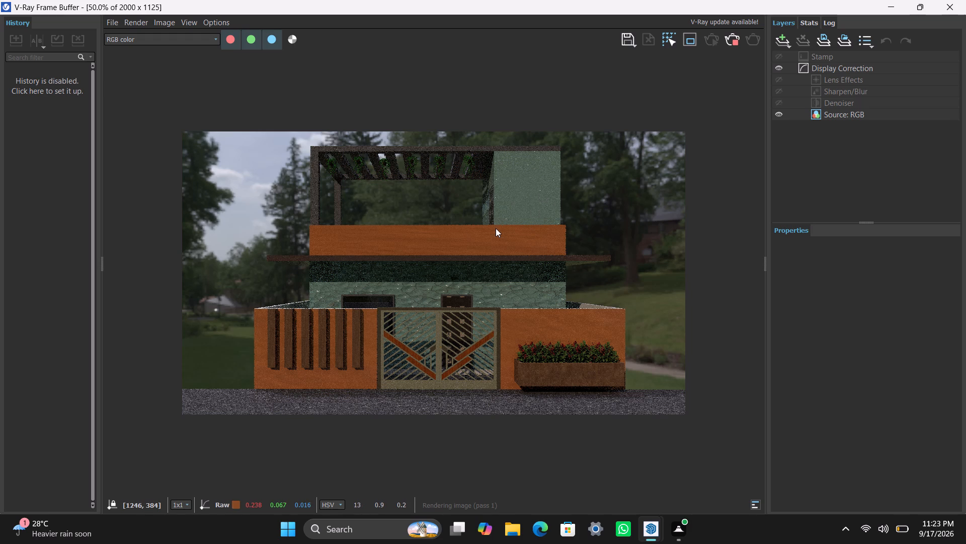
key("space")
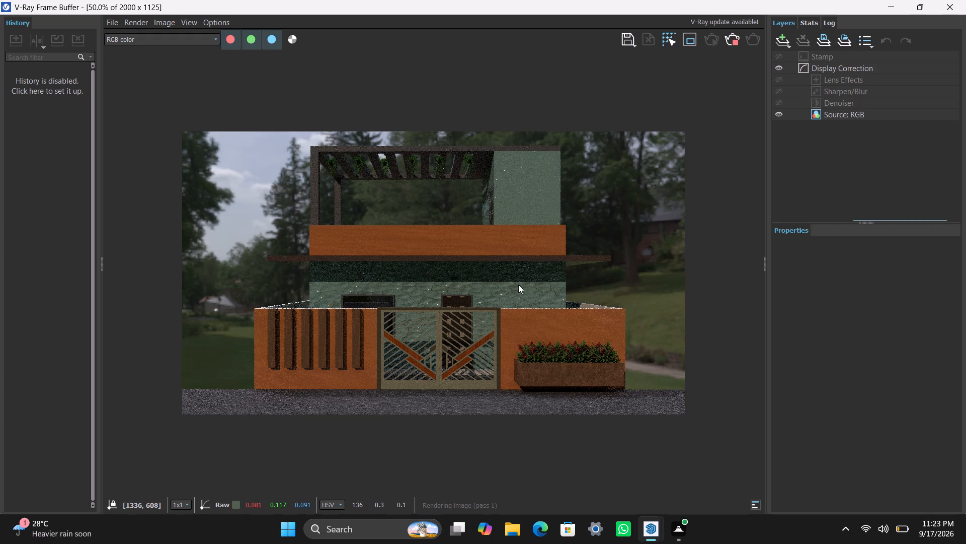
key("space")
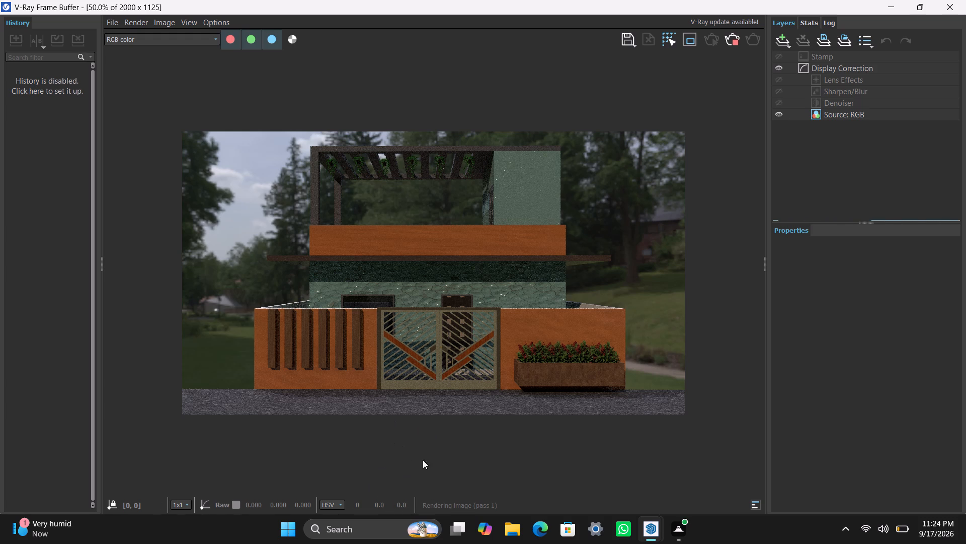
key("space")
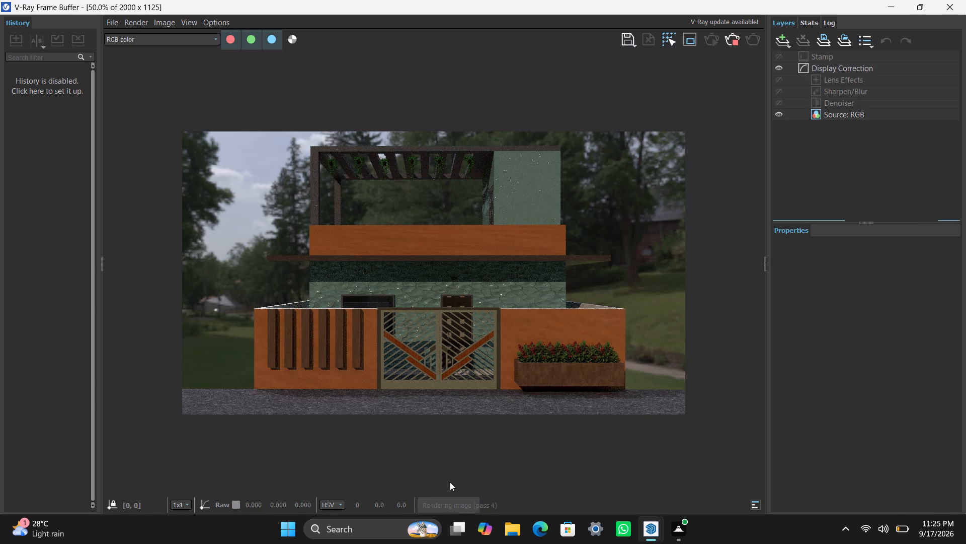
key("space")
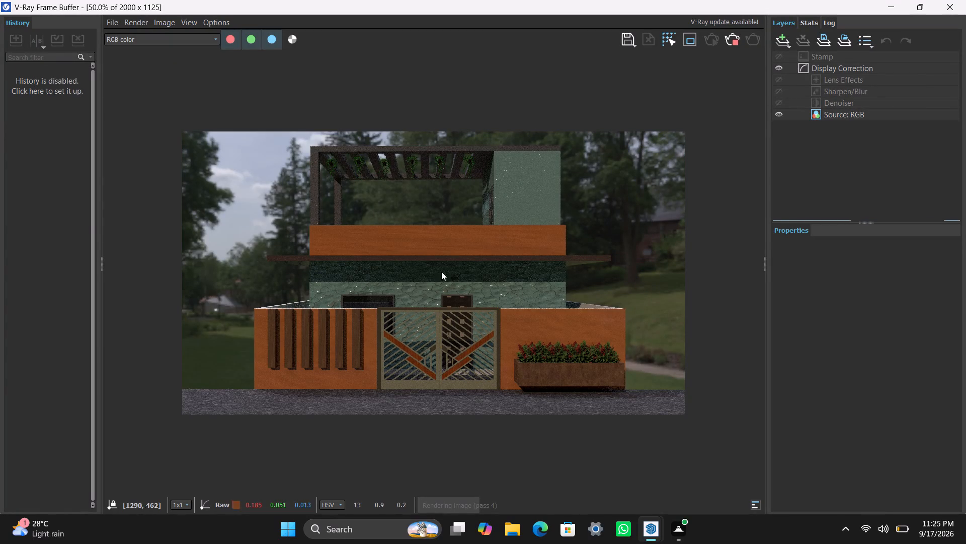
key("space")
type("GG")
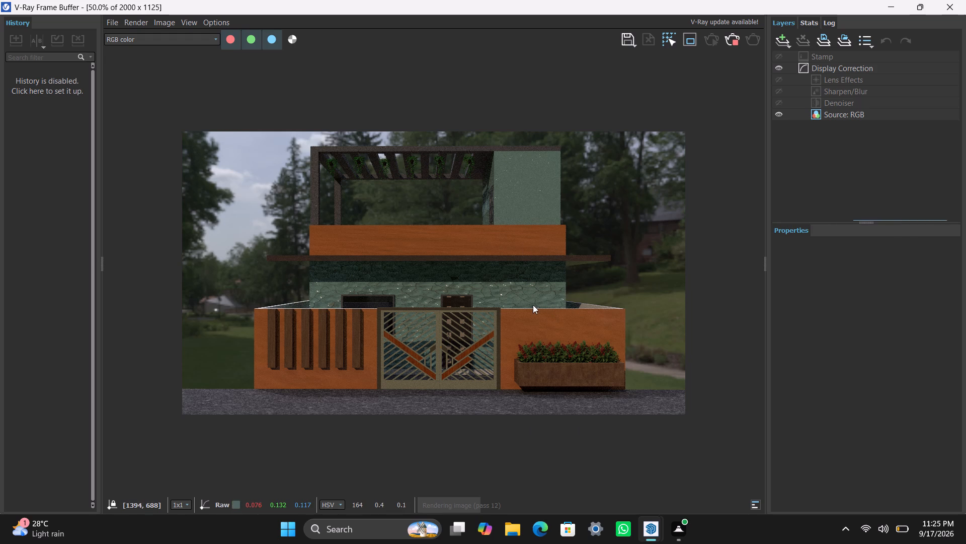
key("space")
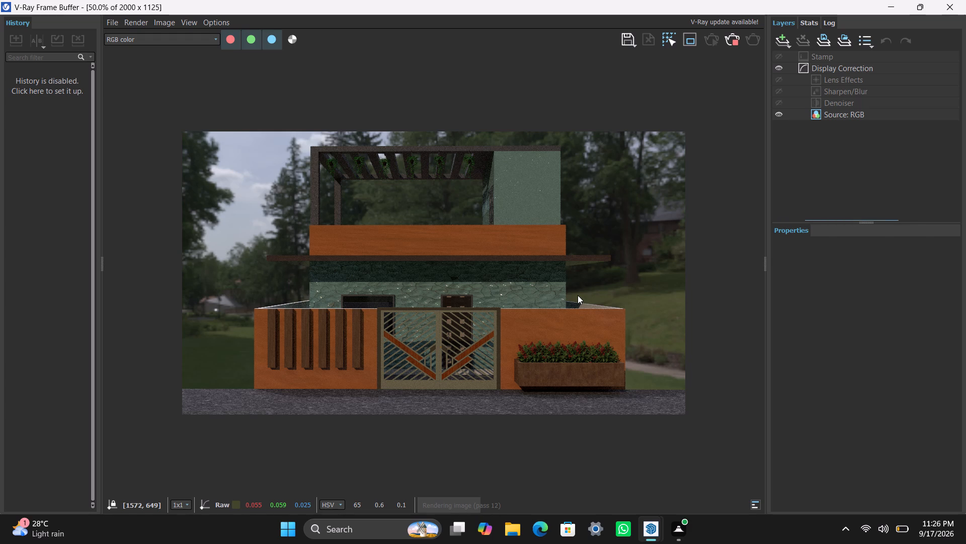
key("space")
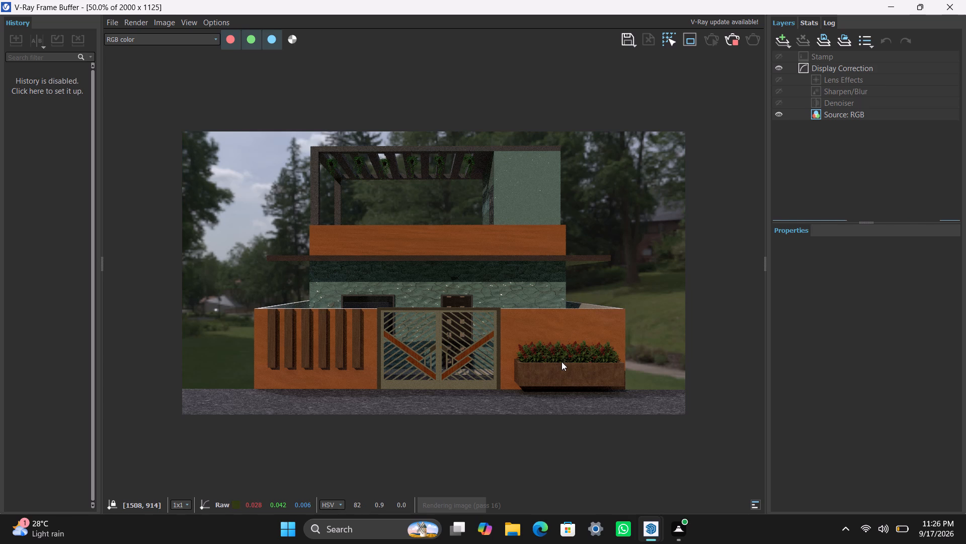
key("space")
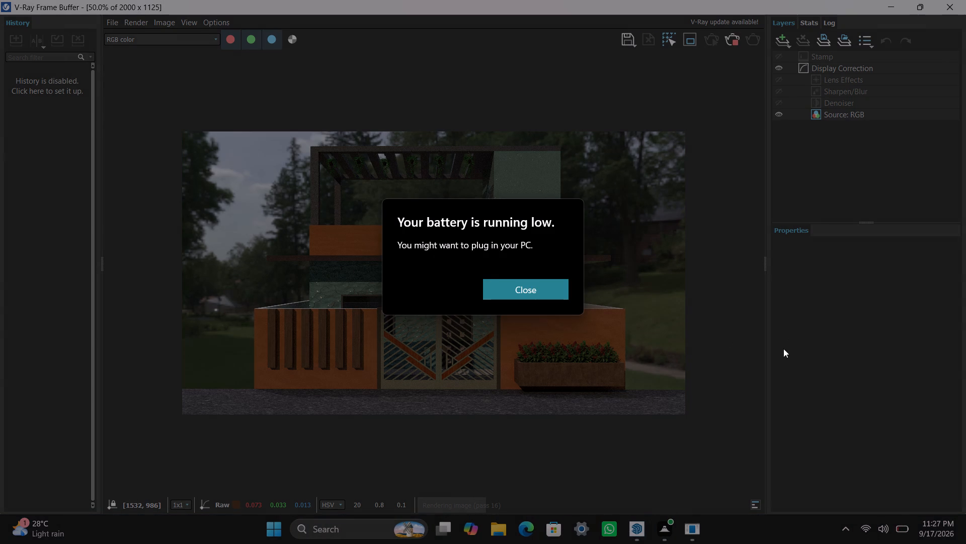
Dismiss the low battery notice.
left_click(521, 289)
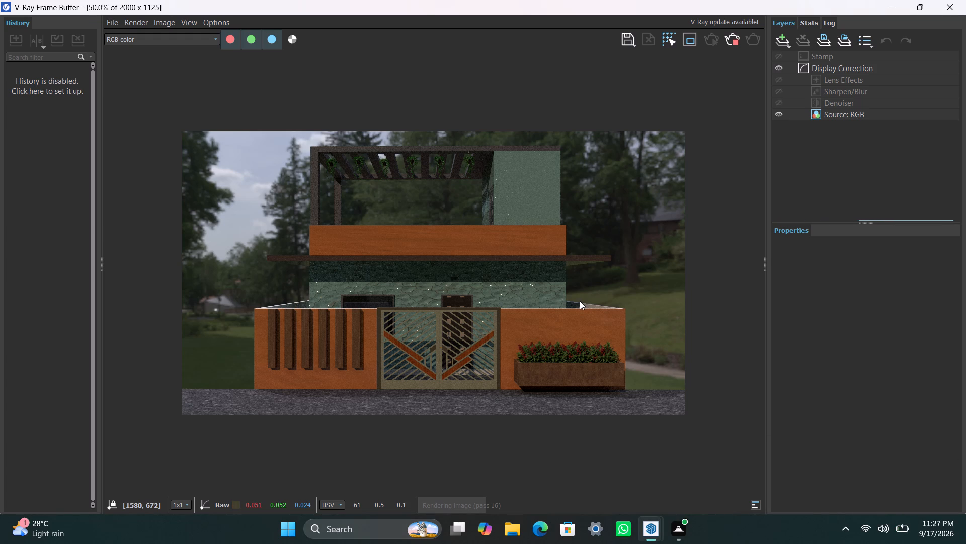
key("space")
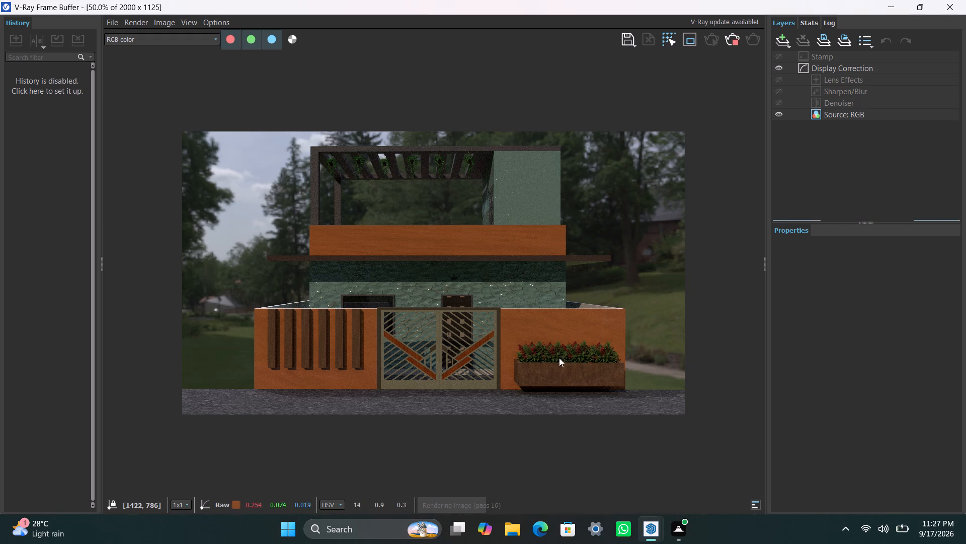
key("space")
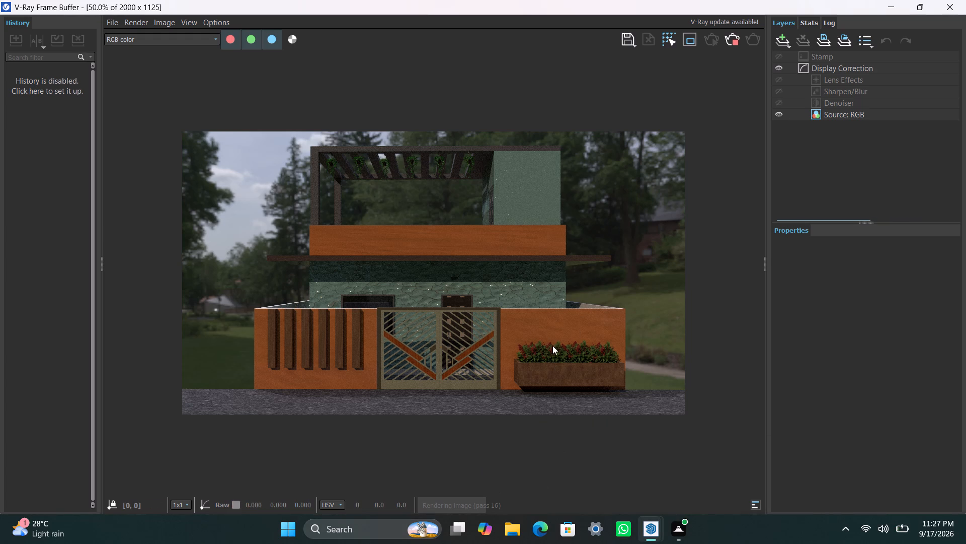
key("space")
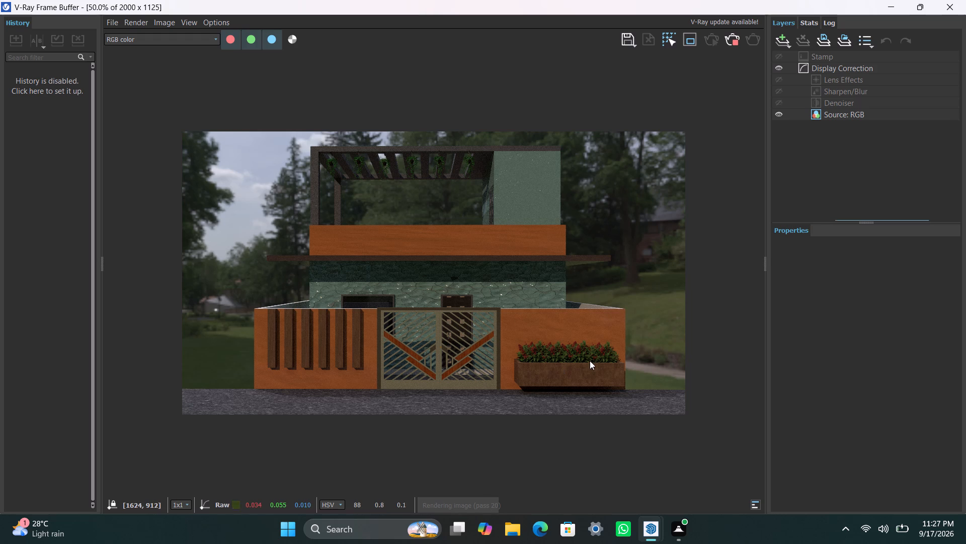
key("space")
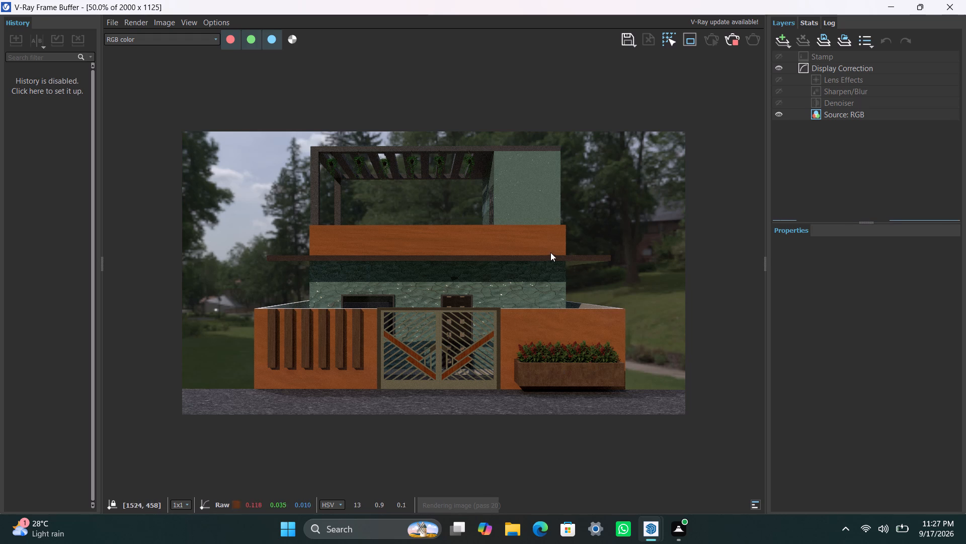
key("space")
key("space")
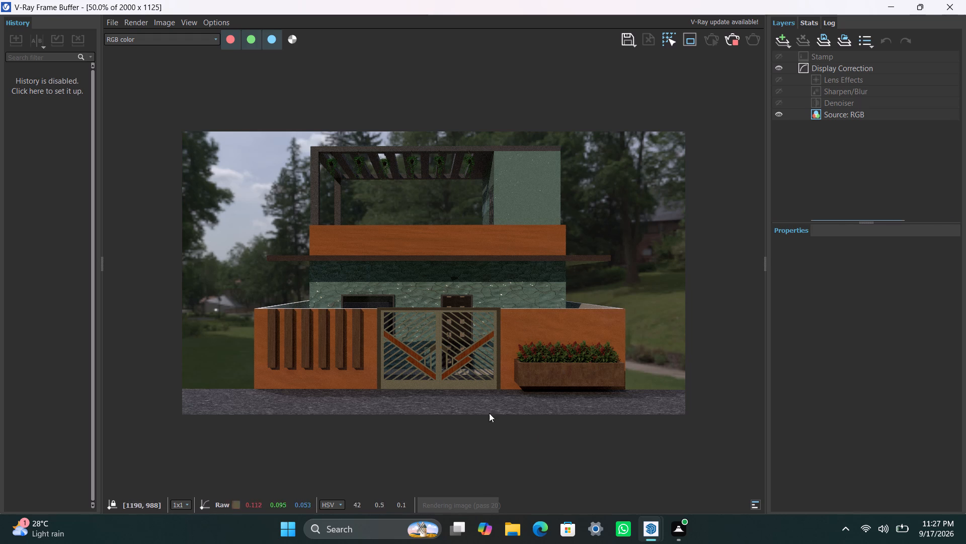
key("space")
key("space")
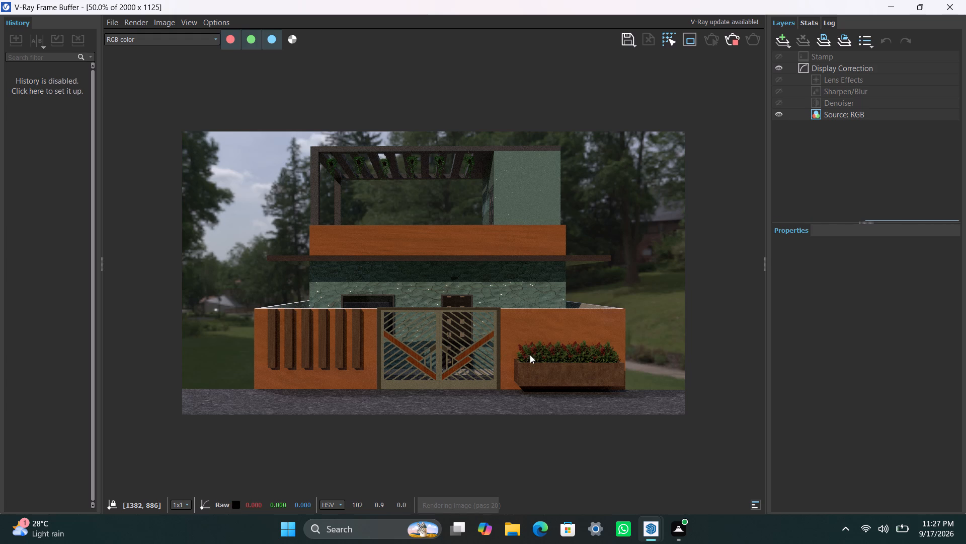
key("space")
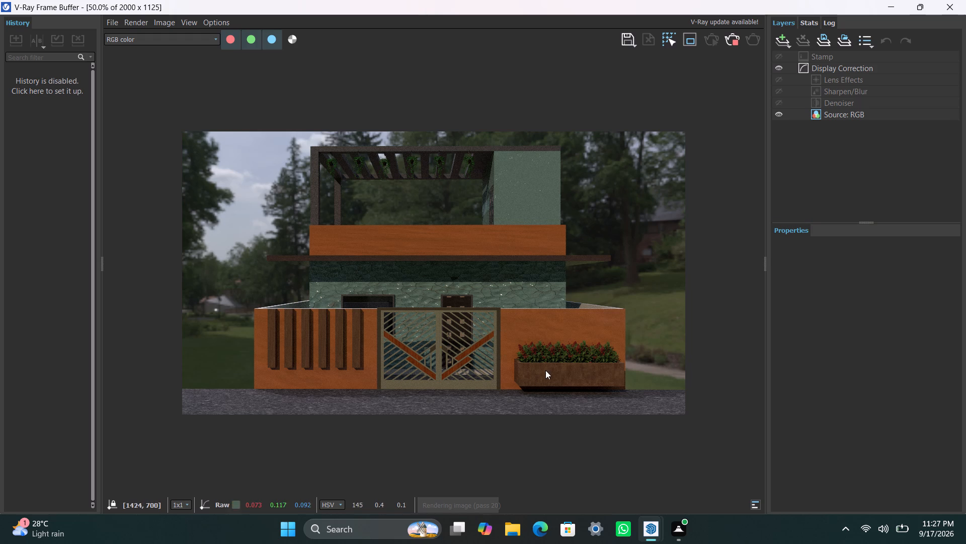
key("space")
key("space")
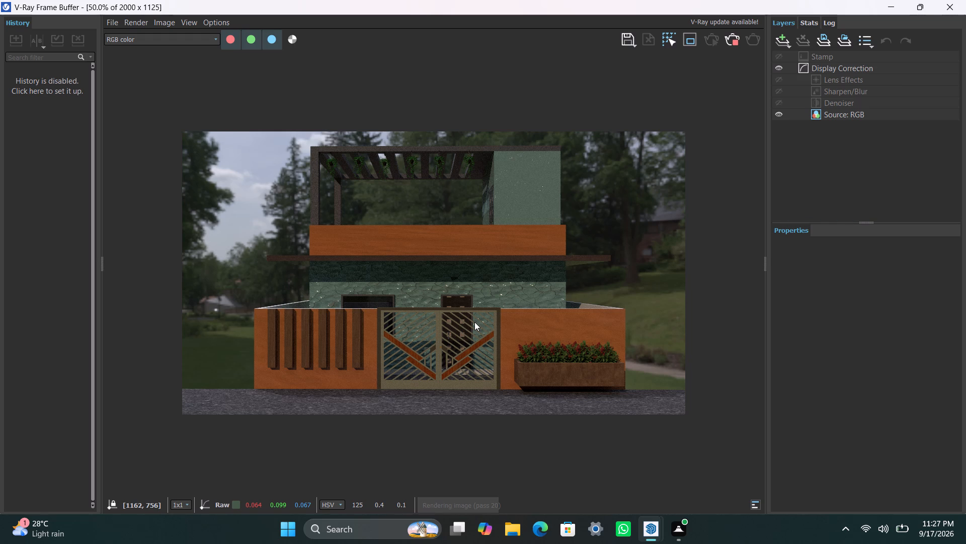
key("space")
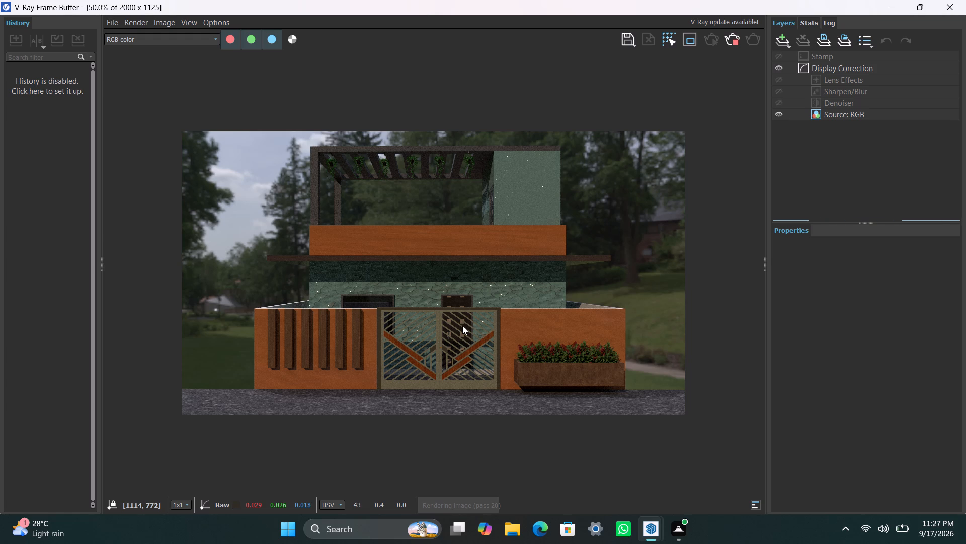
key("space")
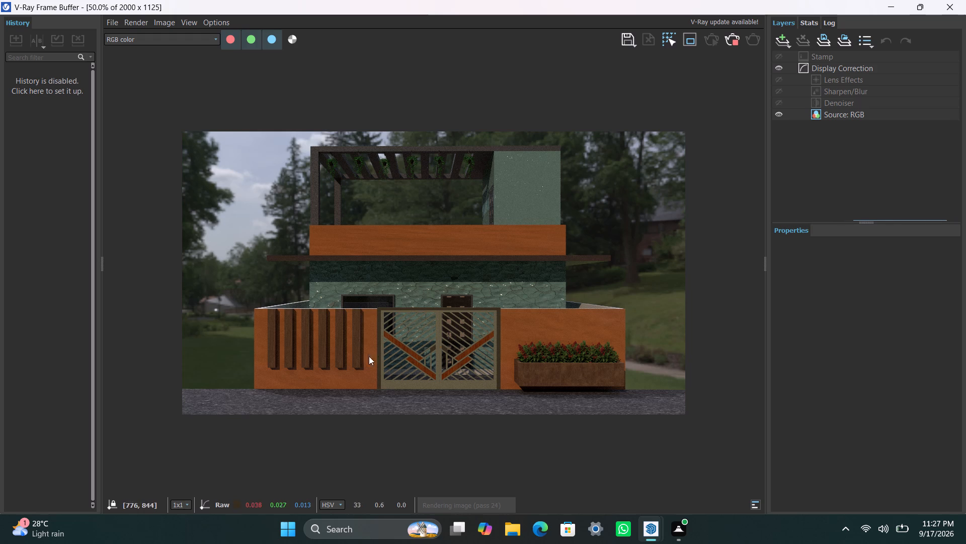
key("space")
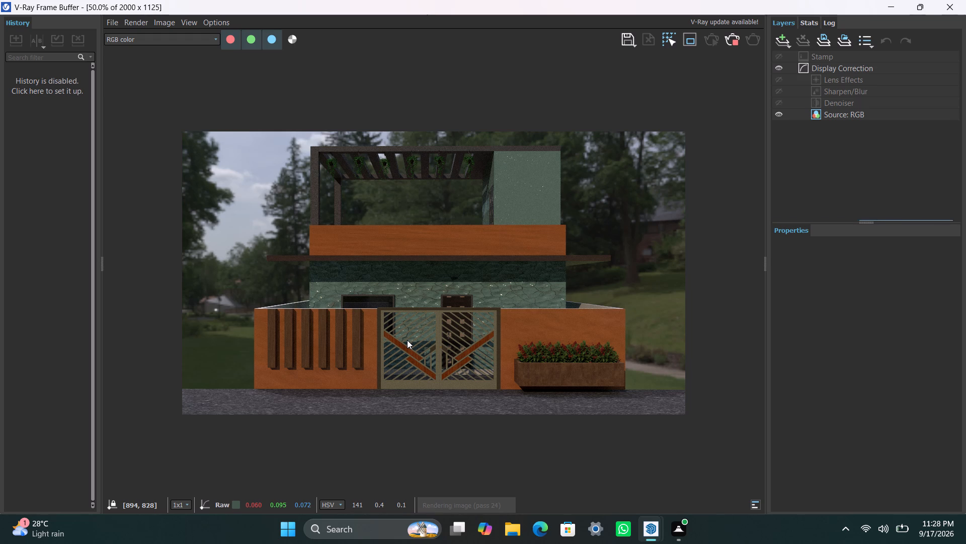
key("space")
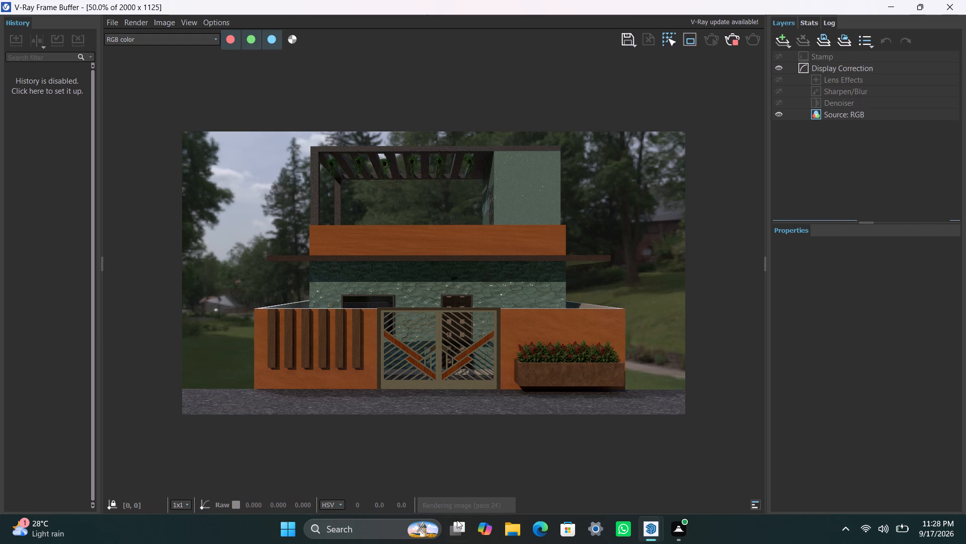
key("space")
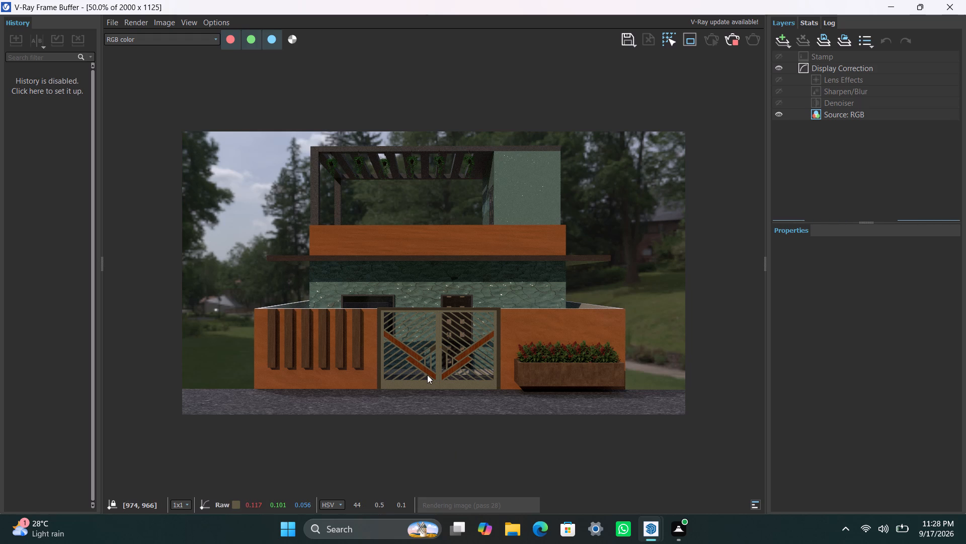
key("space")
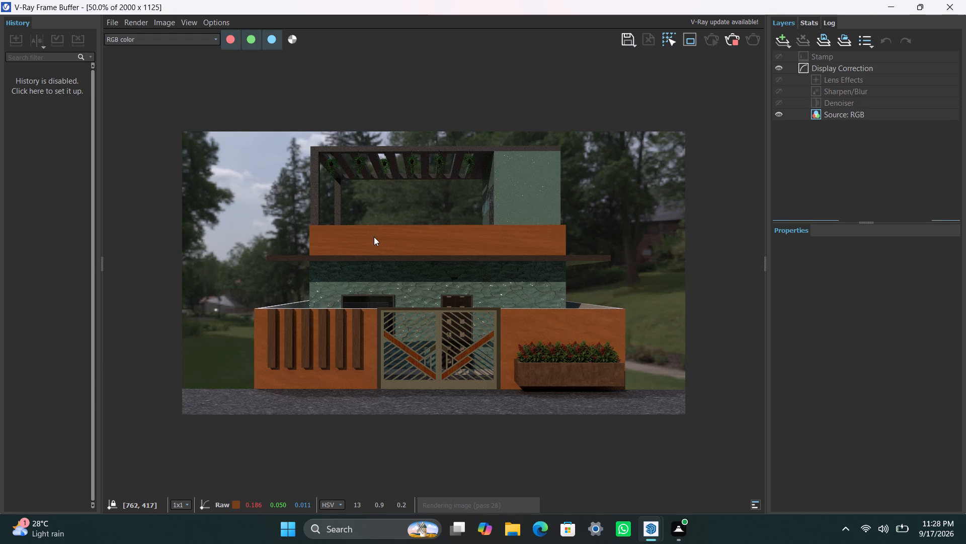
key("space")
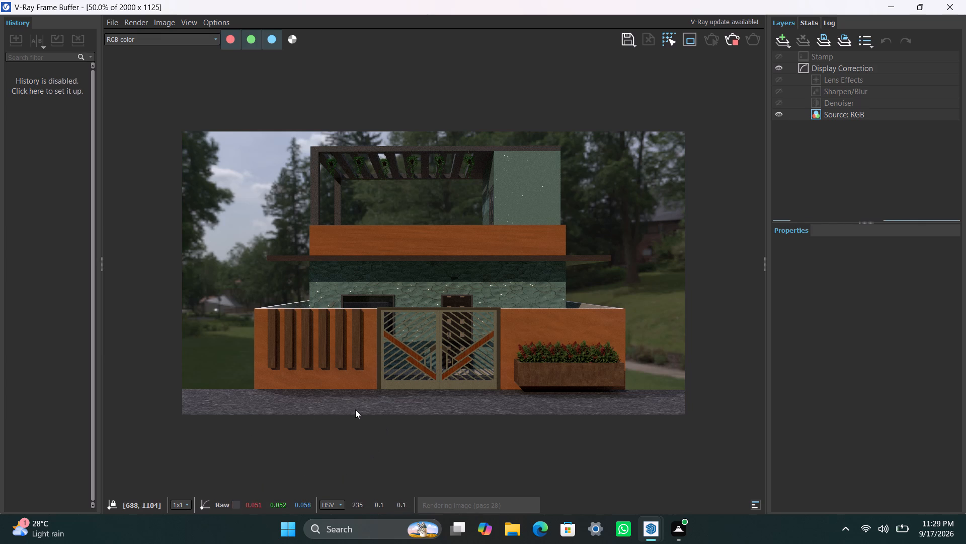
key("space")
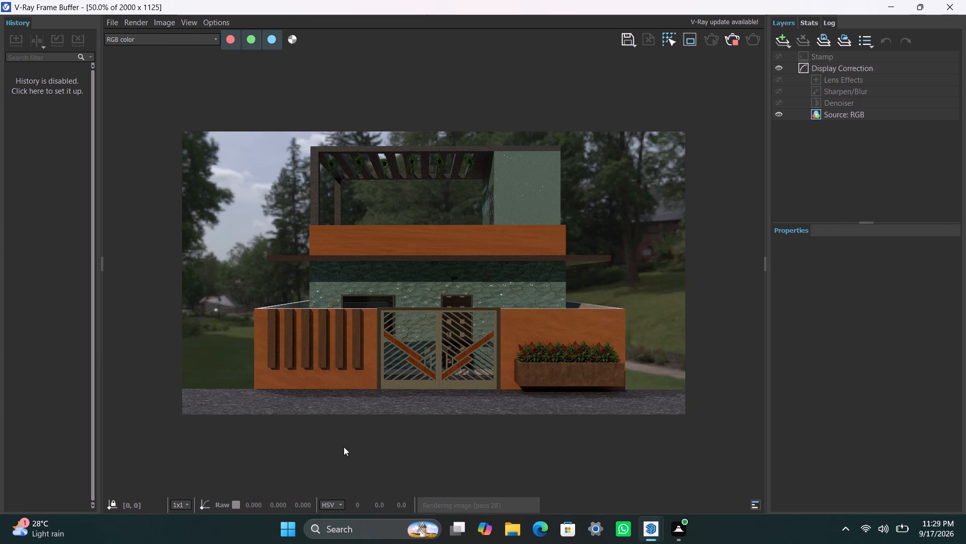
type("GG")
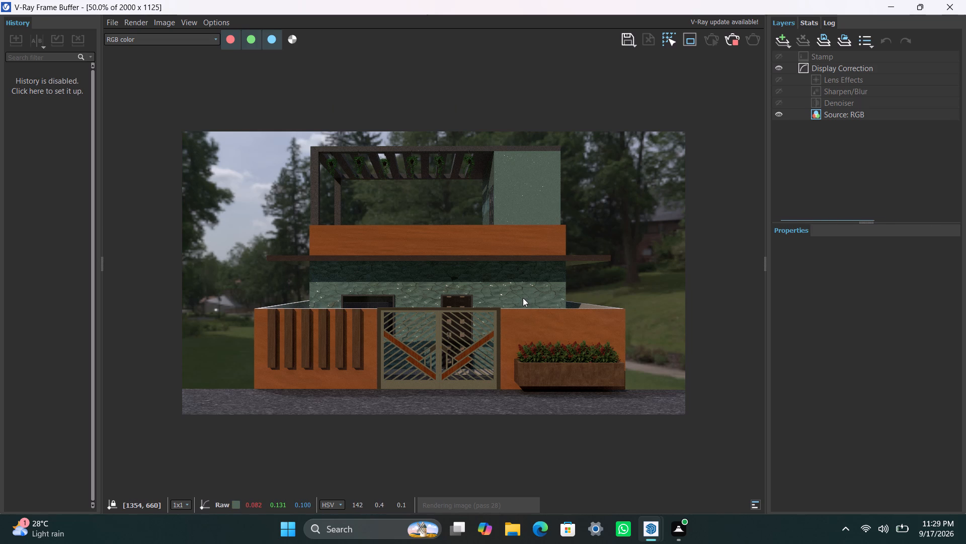
Examine the in-progress render up close around the front gate, the entrance door and the green stone wall.
scroll(473, 322, "down", 1)
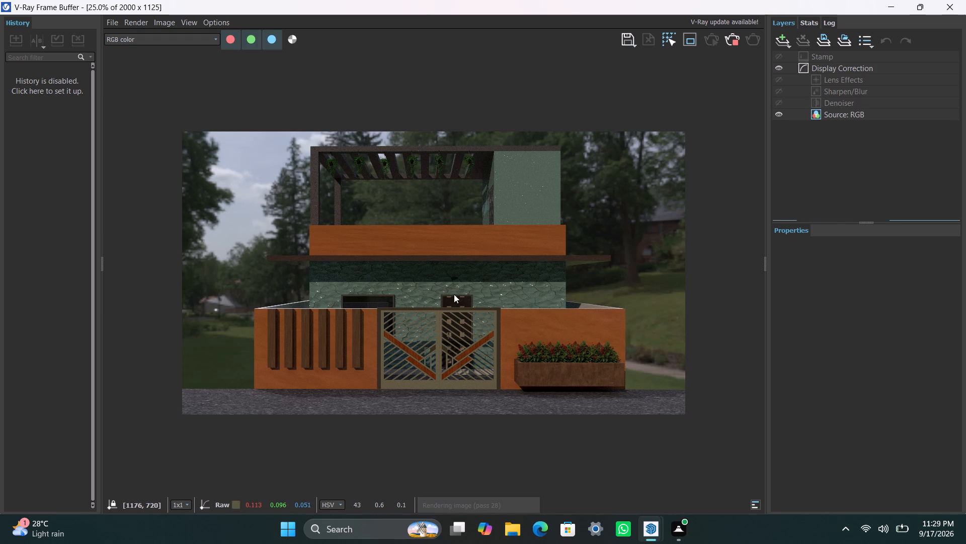
scroll(440, 304, "up", 1)
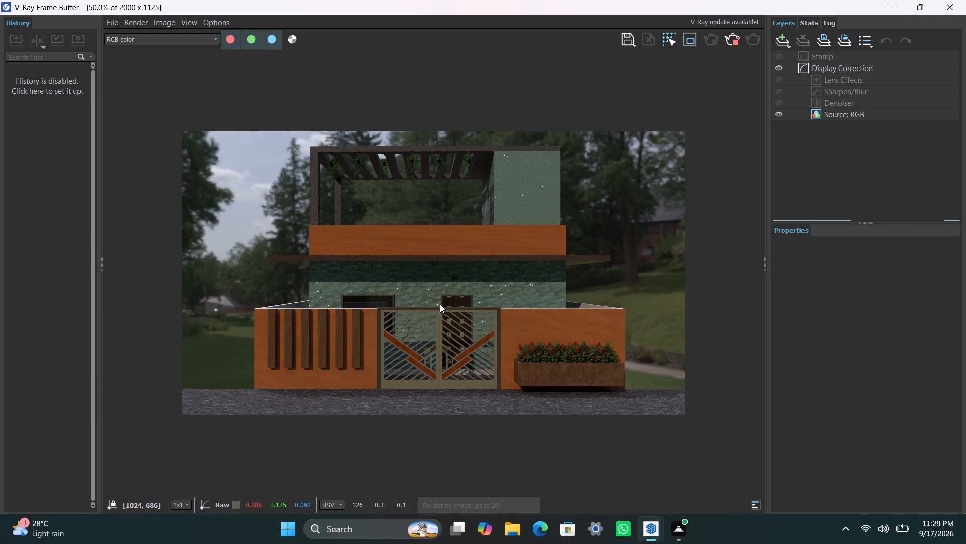
scroll(439, 294, "up", 1)
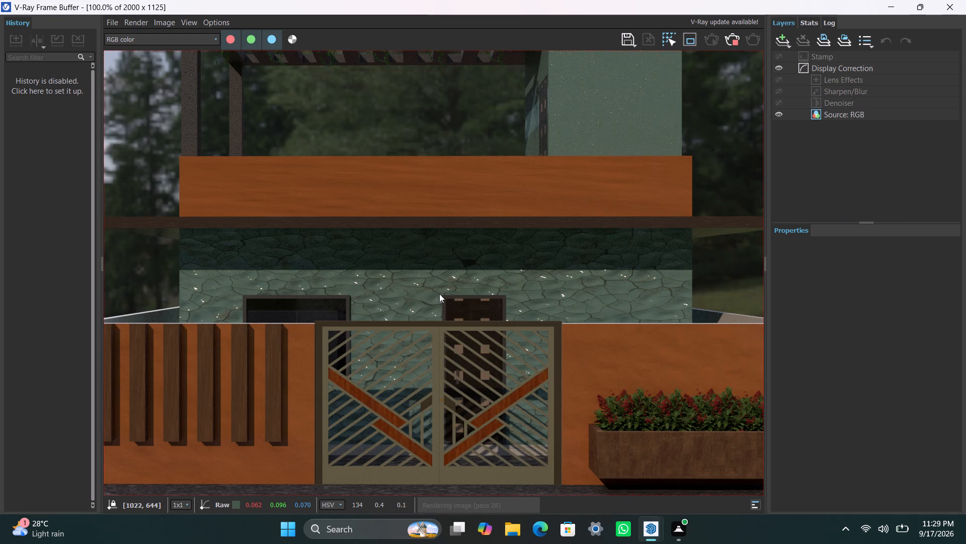
scroll(564, 132, "down", 1)
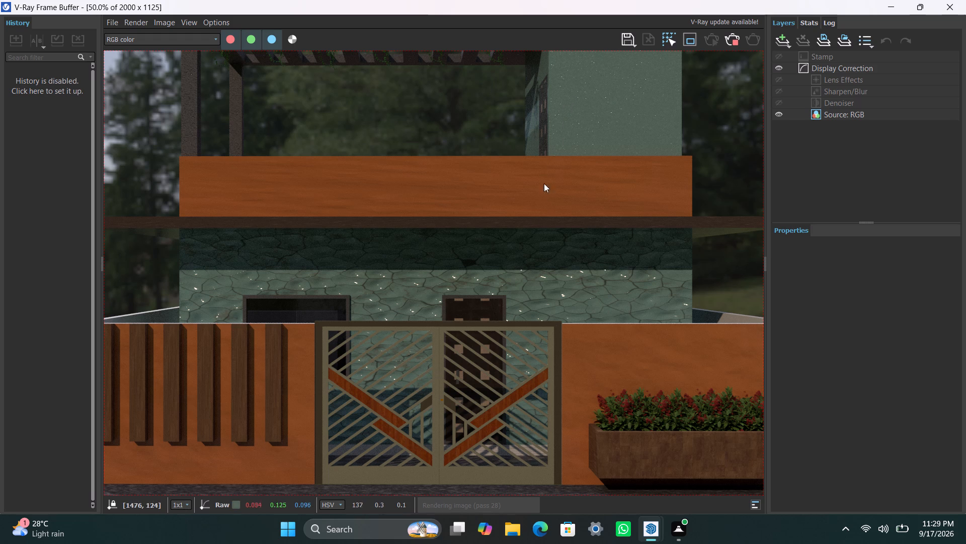
scroll(462, 326, "up", 1)
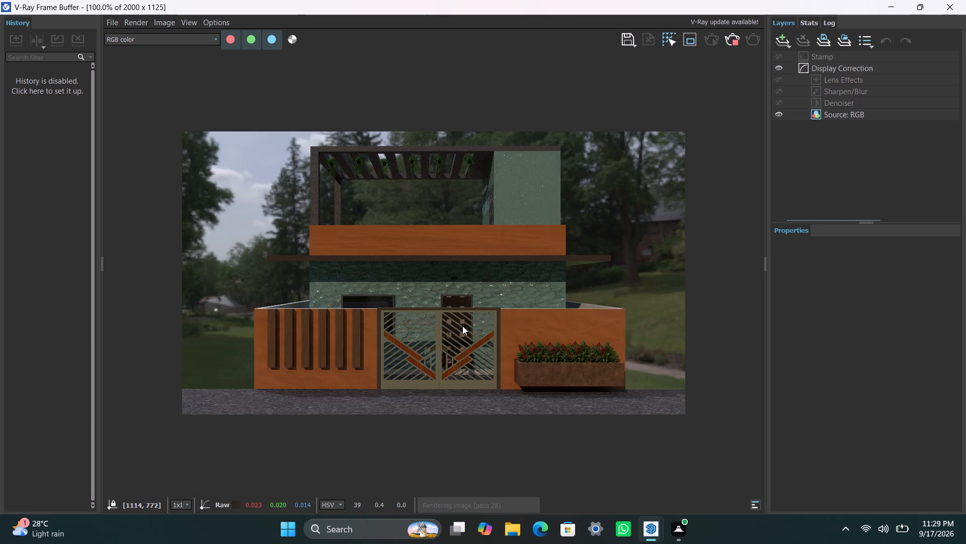
scroll(462, 326, "up", 1)
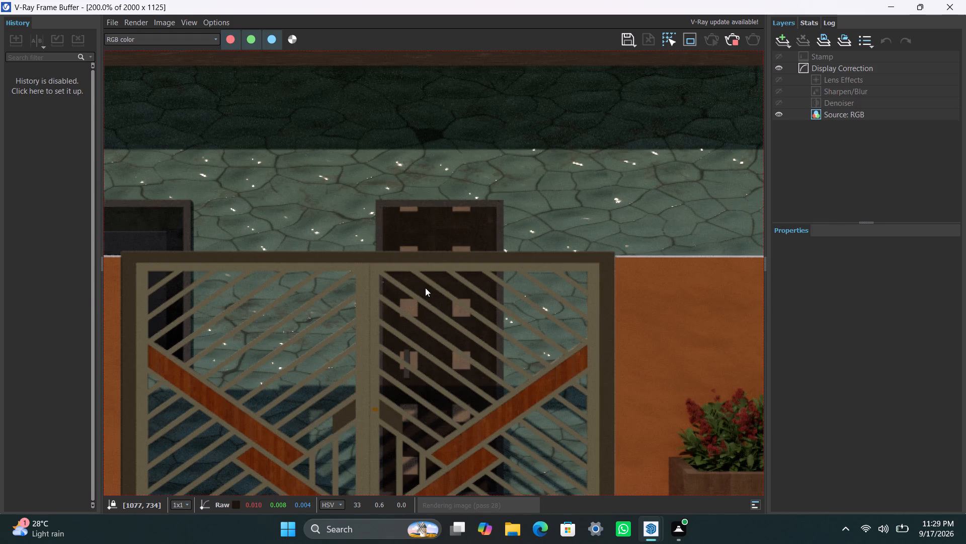
scroll(346, 279, "down", 2)
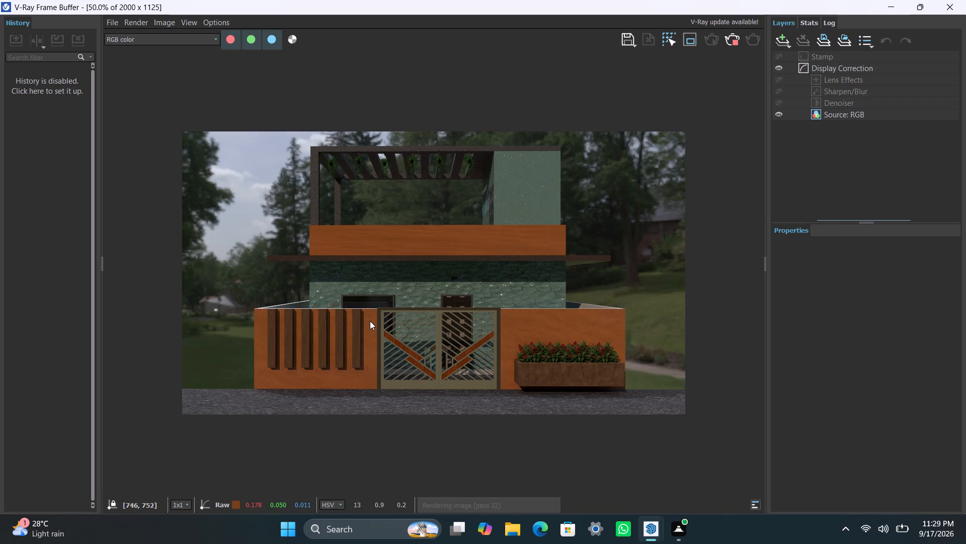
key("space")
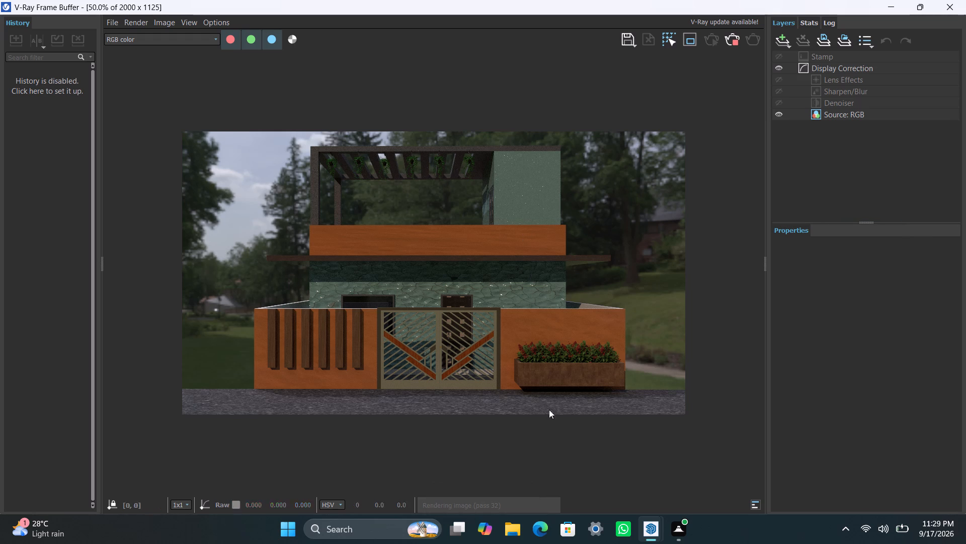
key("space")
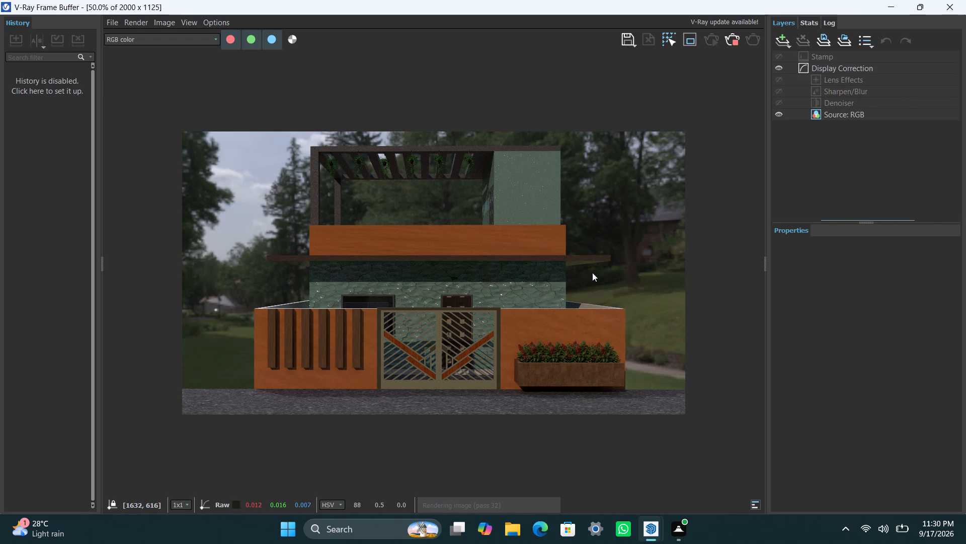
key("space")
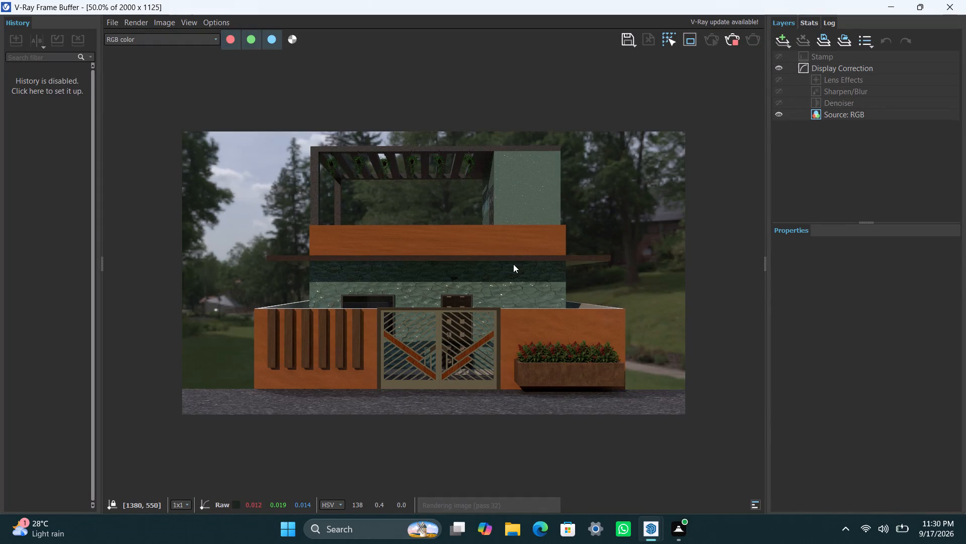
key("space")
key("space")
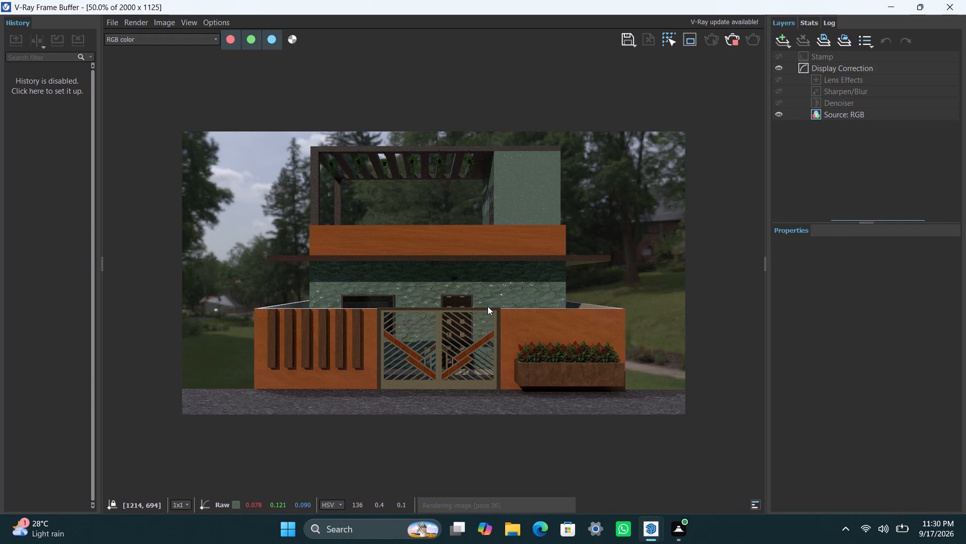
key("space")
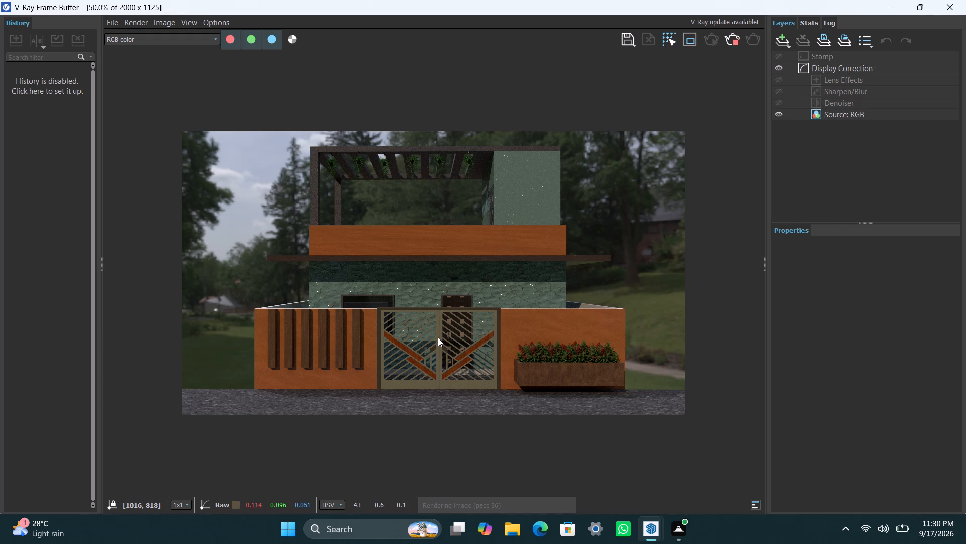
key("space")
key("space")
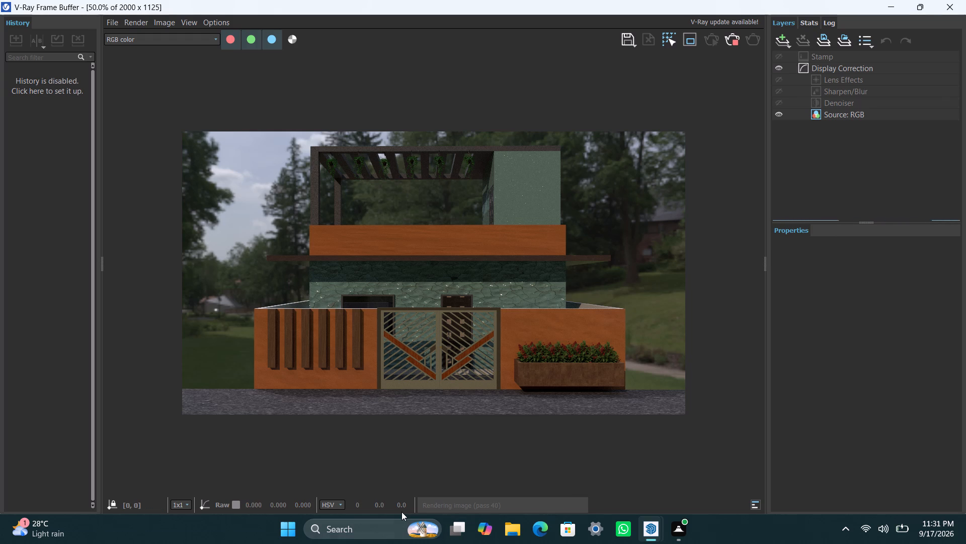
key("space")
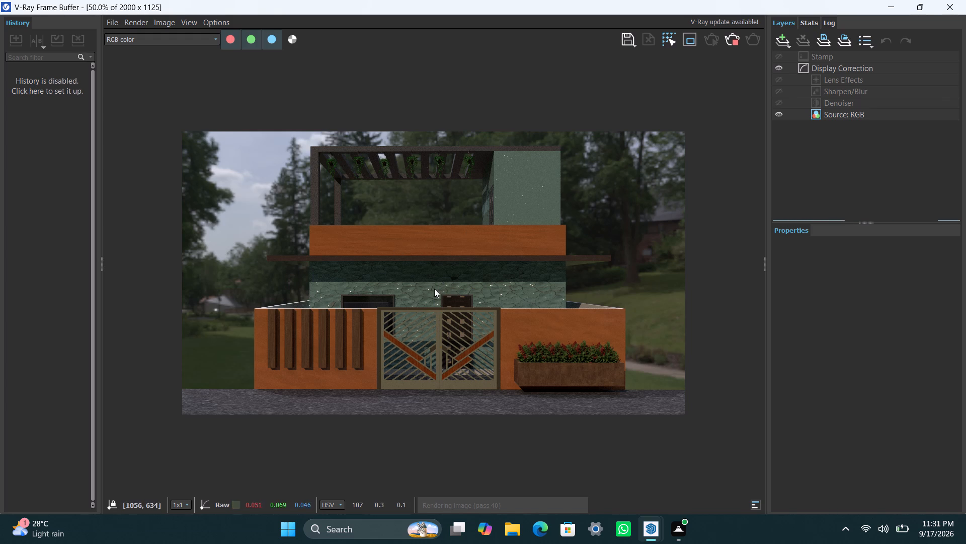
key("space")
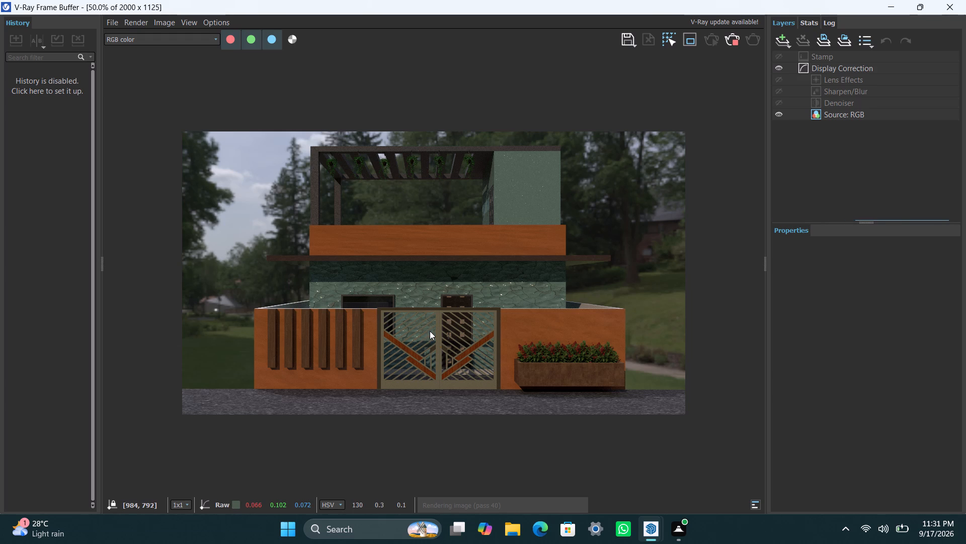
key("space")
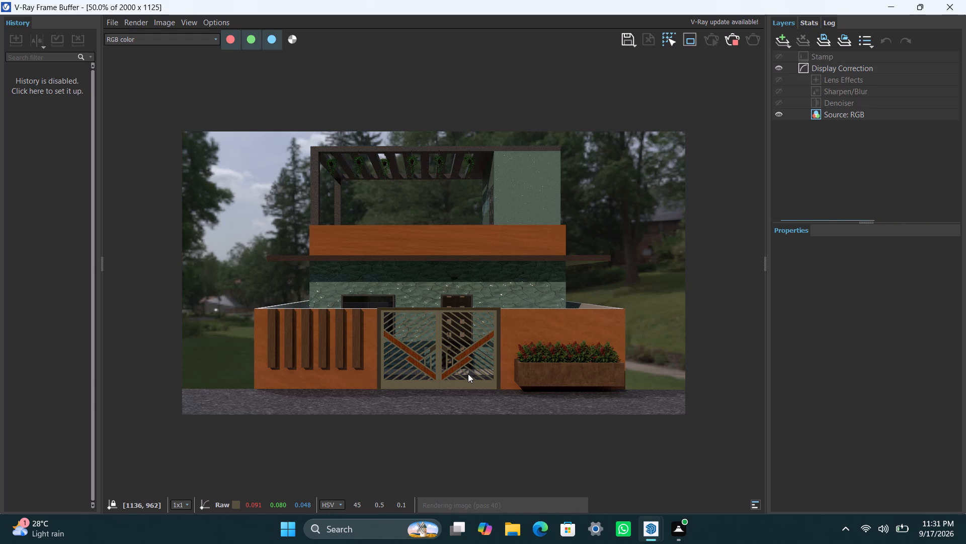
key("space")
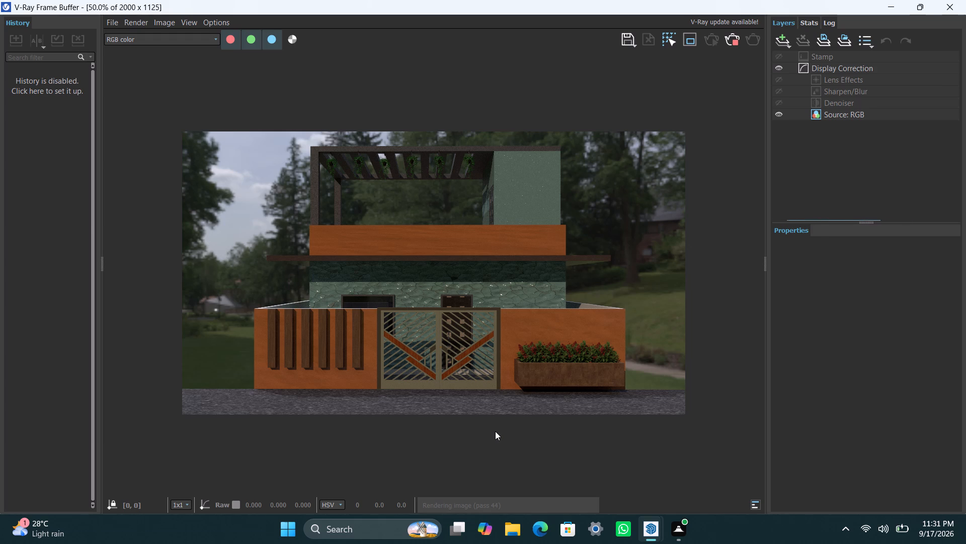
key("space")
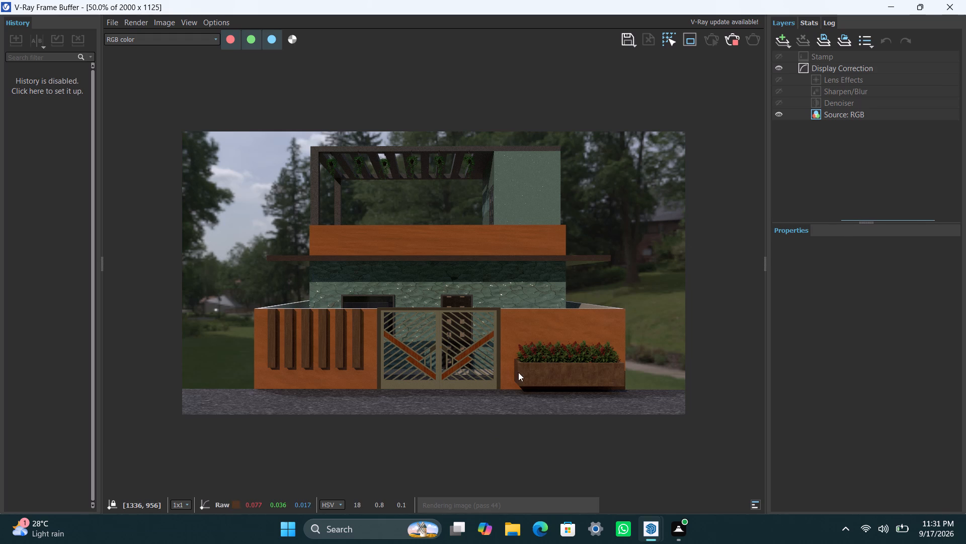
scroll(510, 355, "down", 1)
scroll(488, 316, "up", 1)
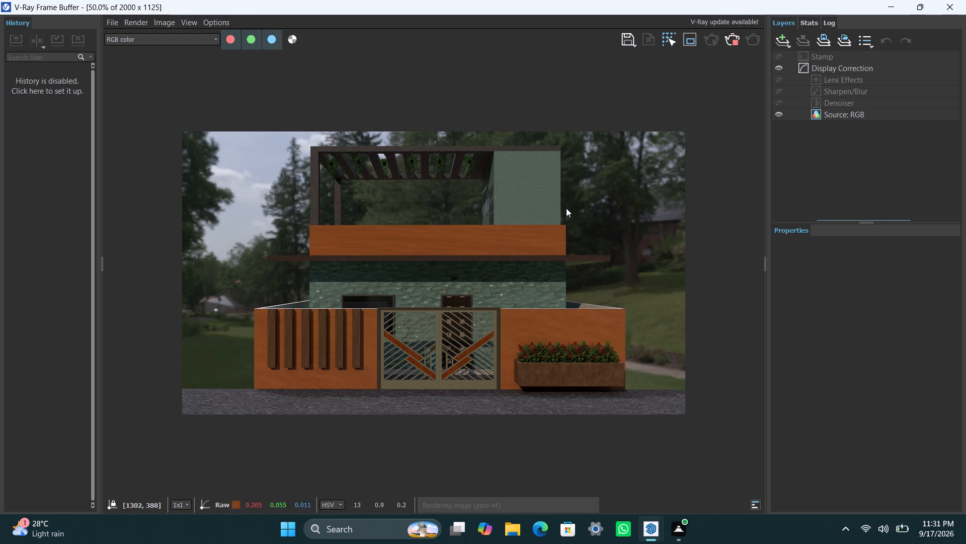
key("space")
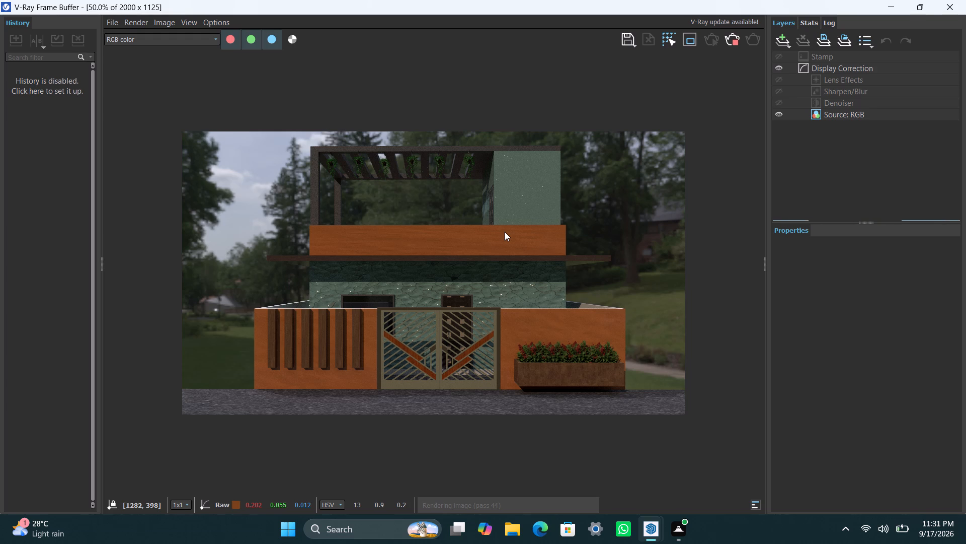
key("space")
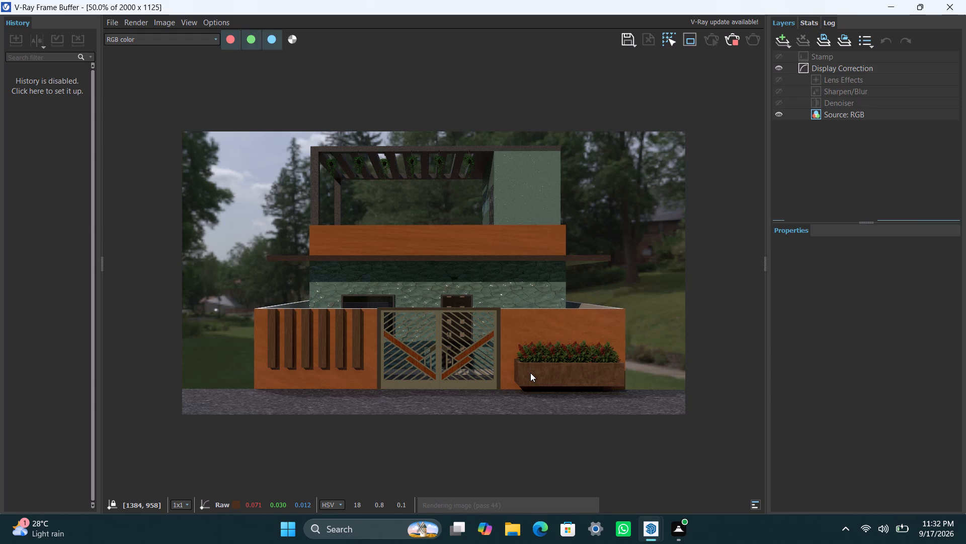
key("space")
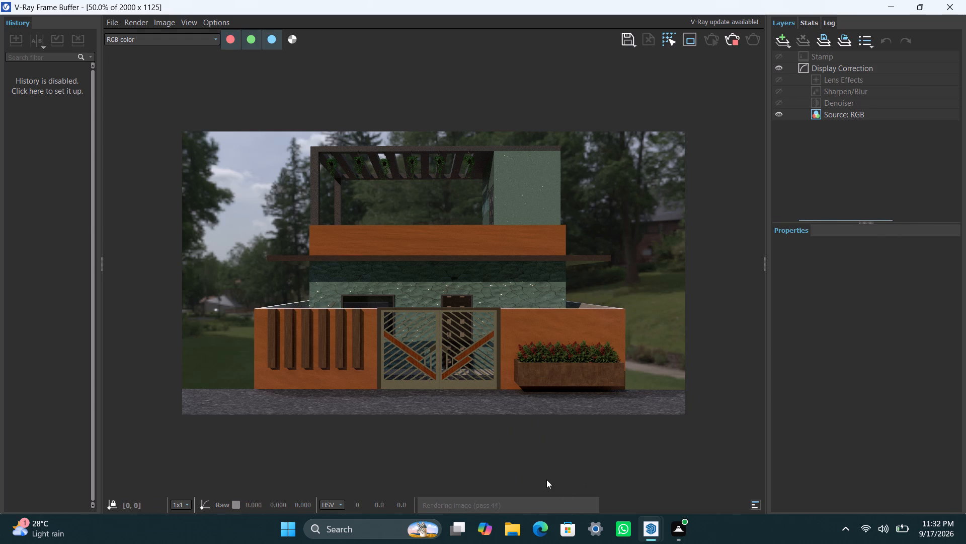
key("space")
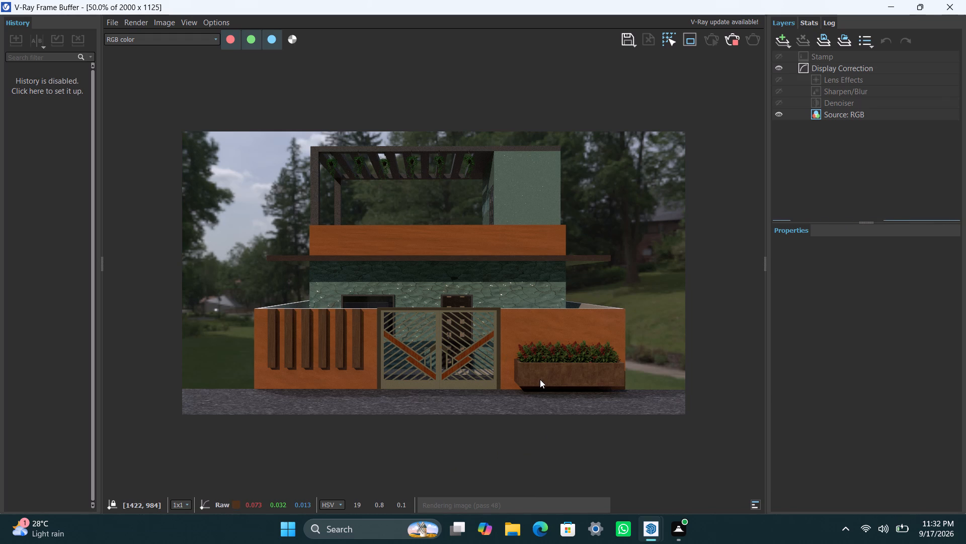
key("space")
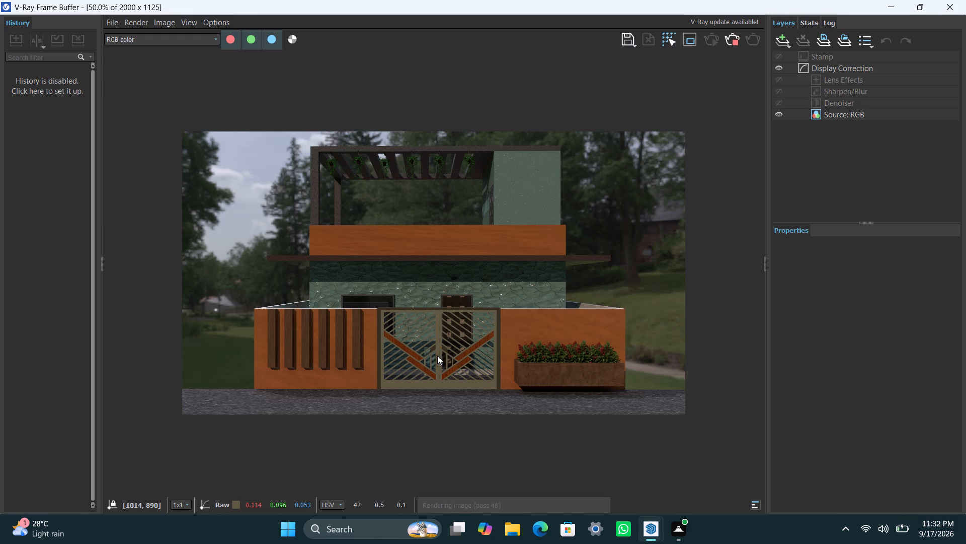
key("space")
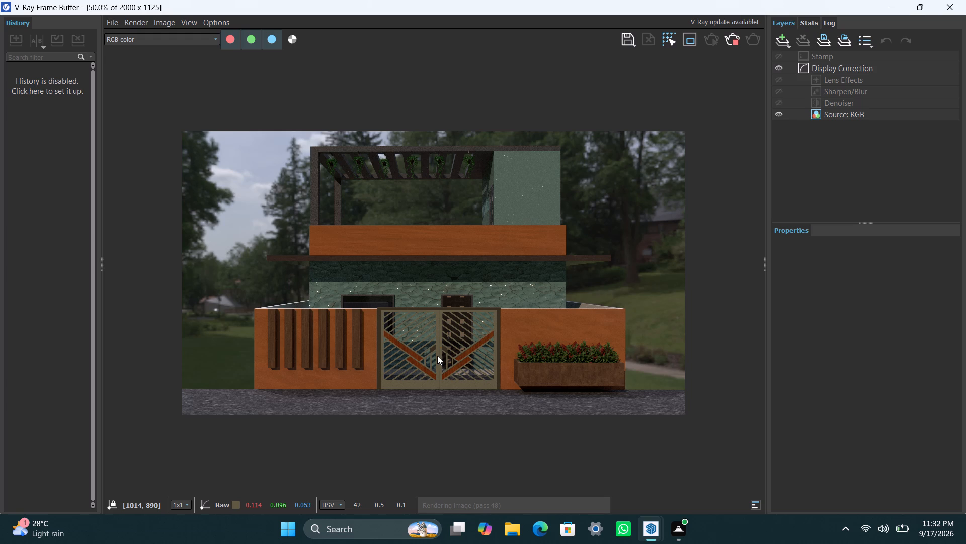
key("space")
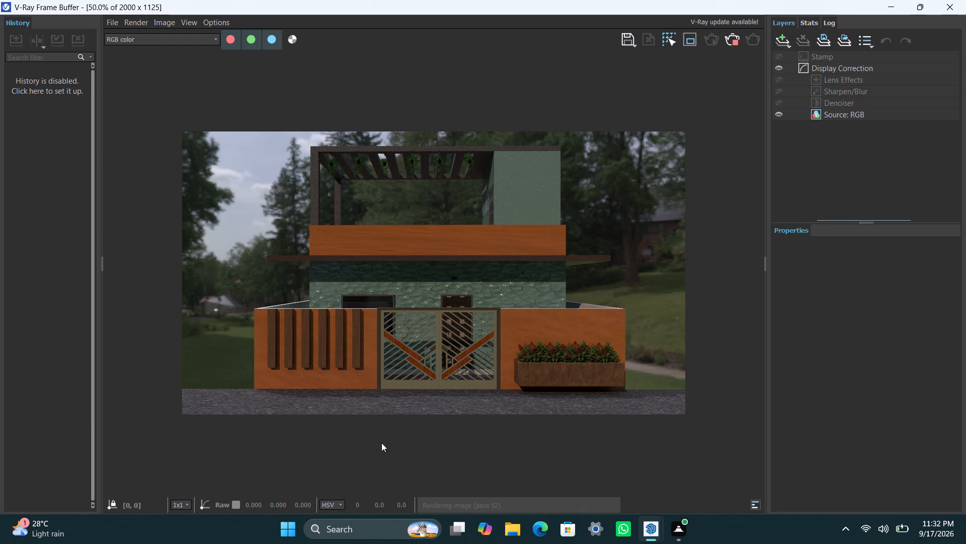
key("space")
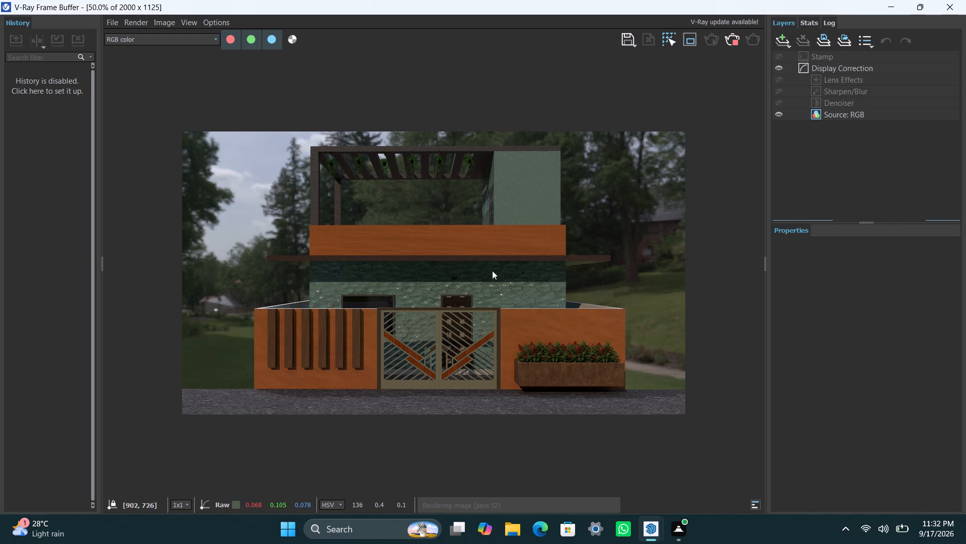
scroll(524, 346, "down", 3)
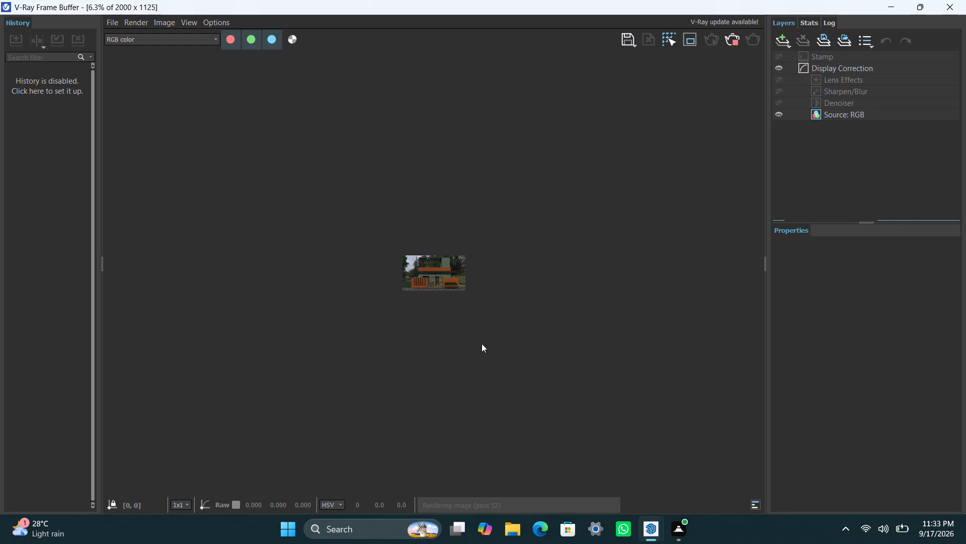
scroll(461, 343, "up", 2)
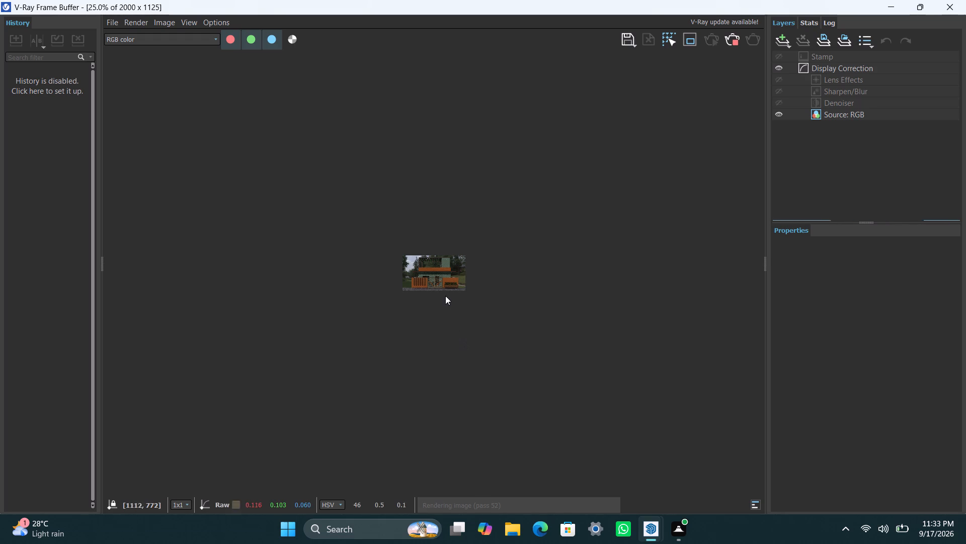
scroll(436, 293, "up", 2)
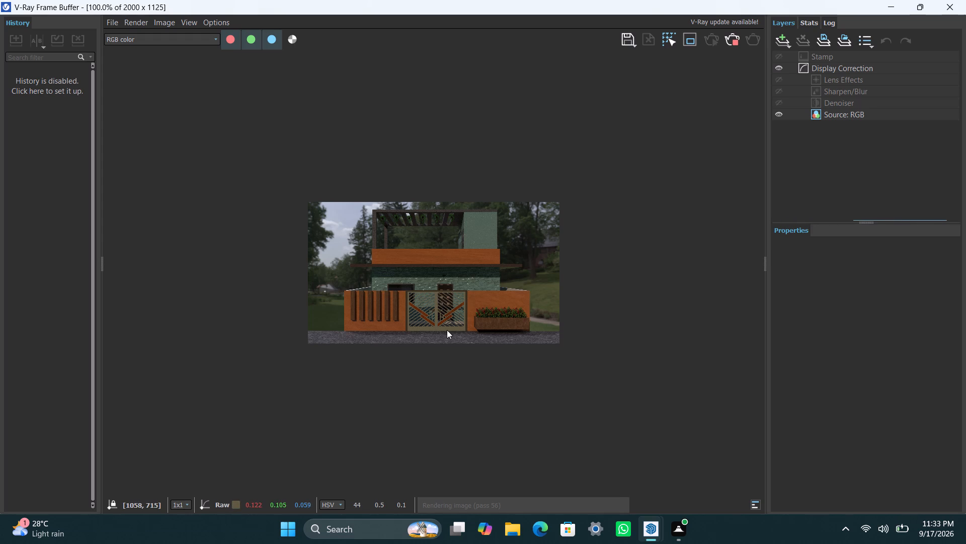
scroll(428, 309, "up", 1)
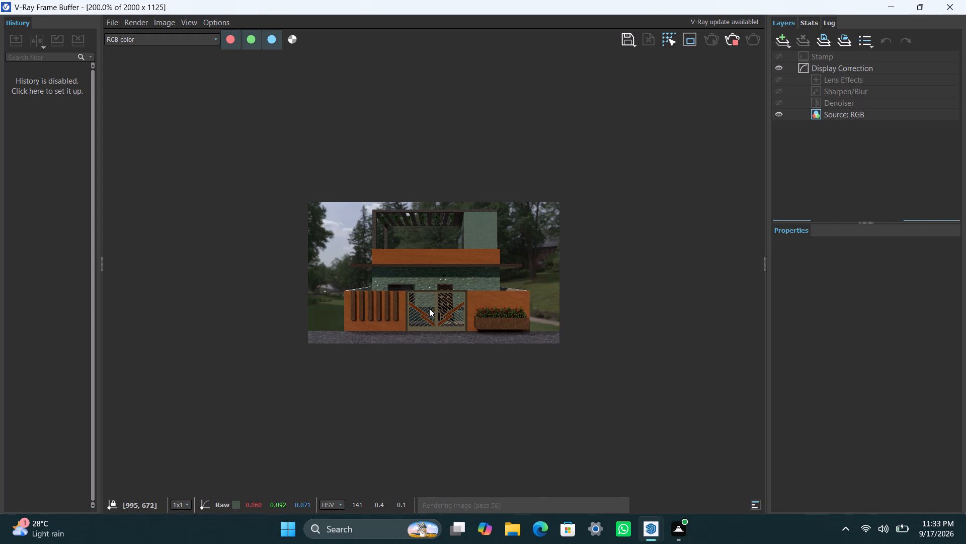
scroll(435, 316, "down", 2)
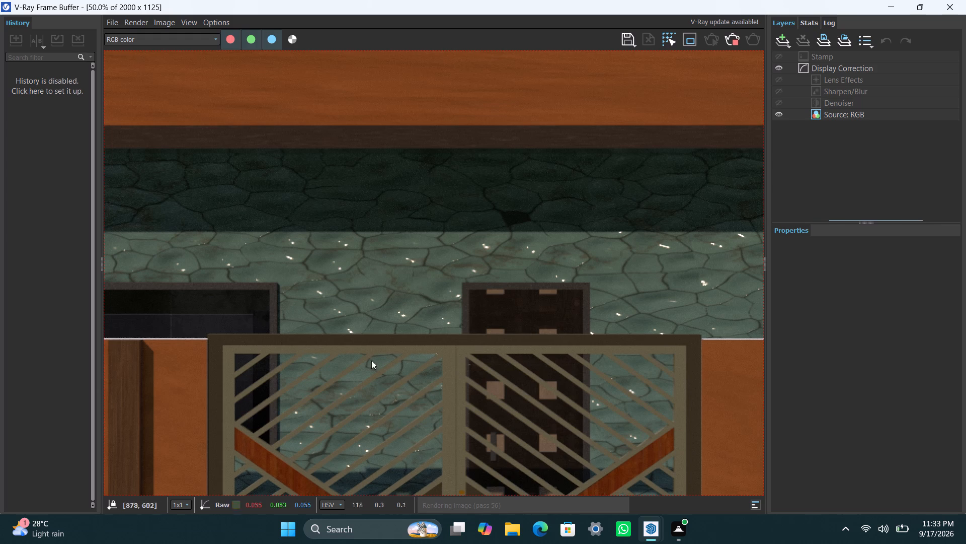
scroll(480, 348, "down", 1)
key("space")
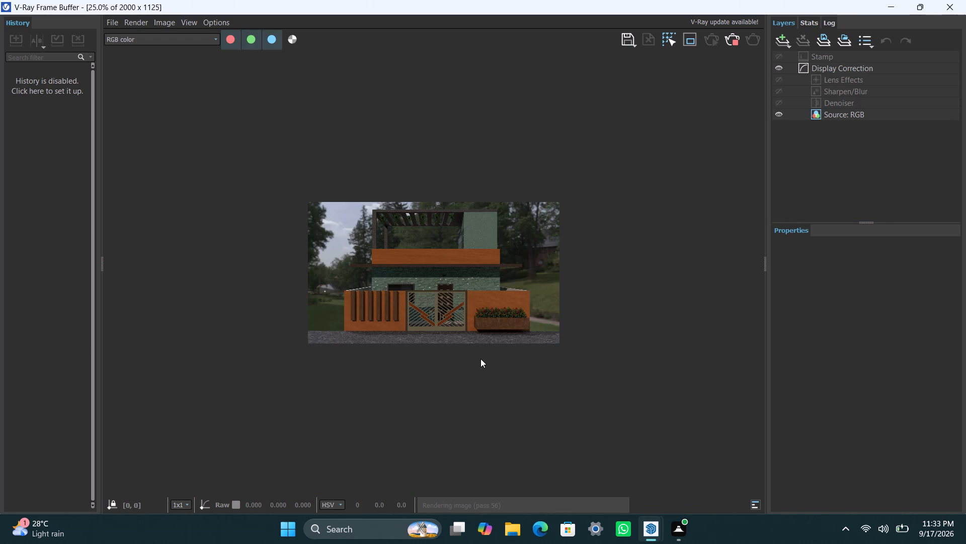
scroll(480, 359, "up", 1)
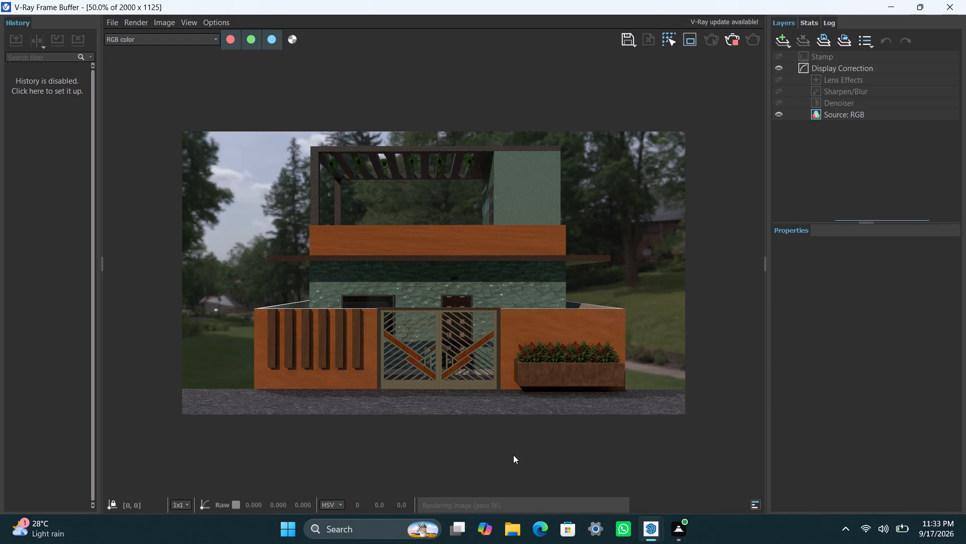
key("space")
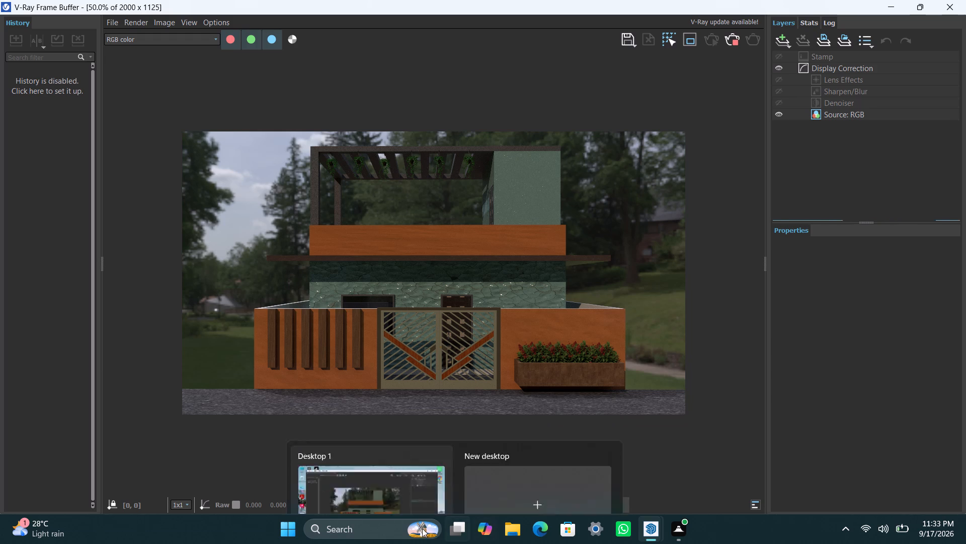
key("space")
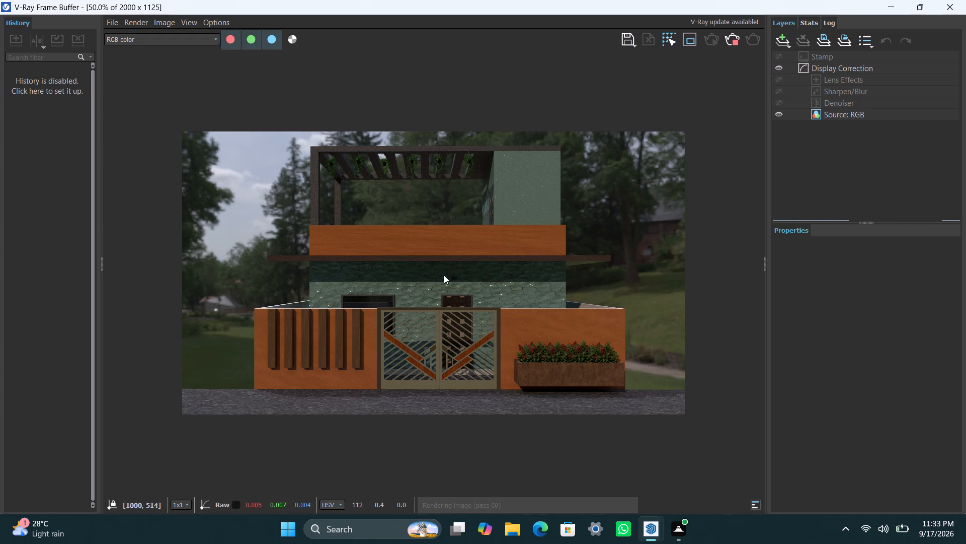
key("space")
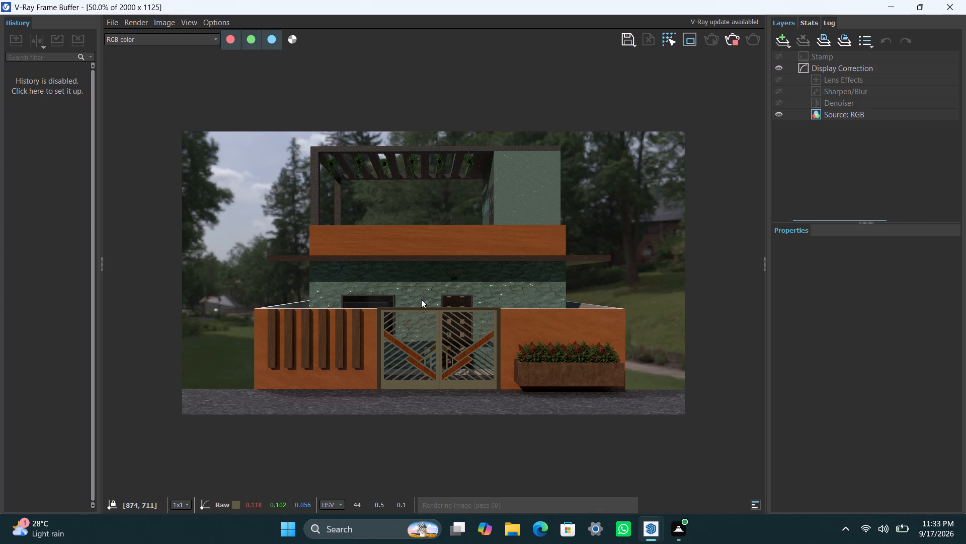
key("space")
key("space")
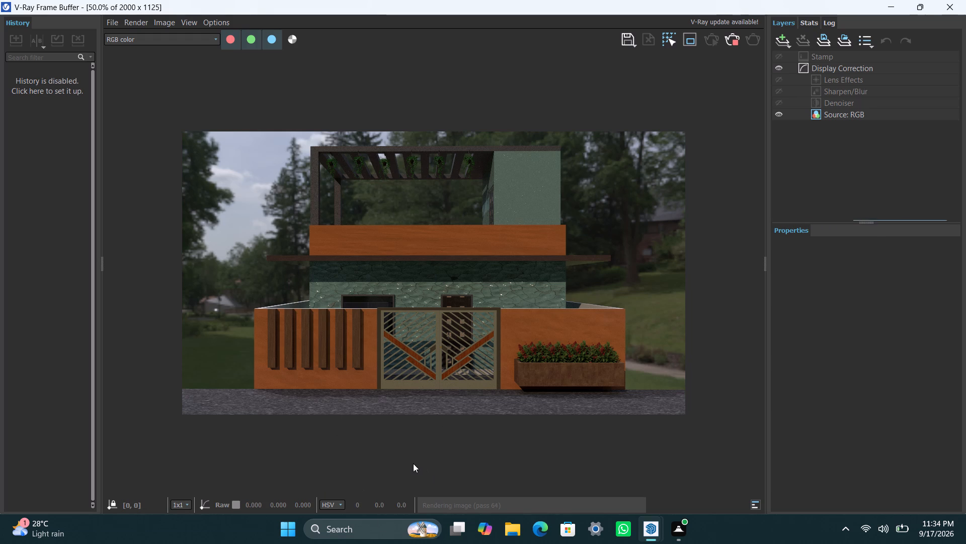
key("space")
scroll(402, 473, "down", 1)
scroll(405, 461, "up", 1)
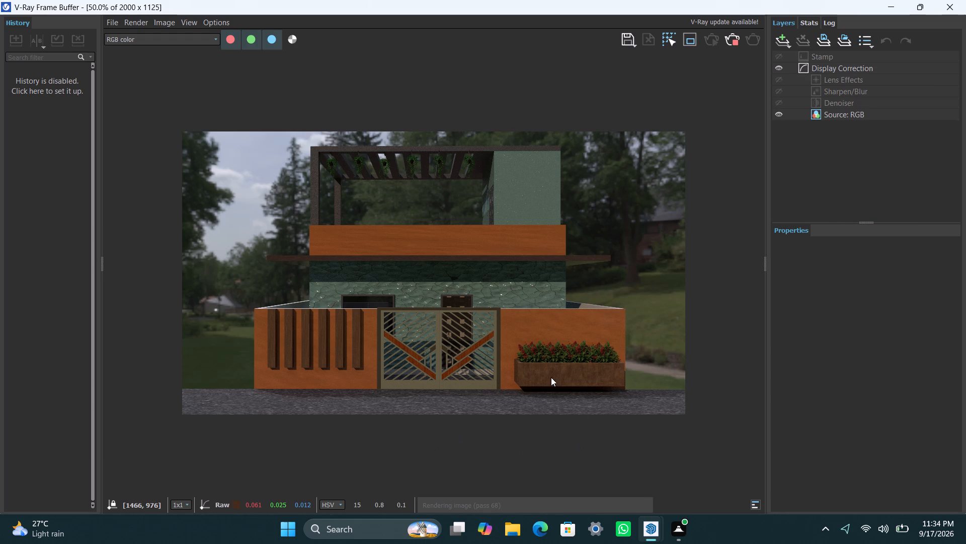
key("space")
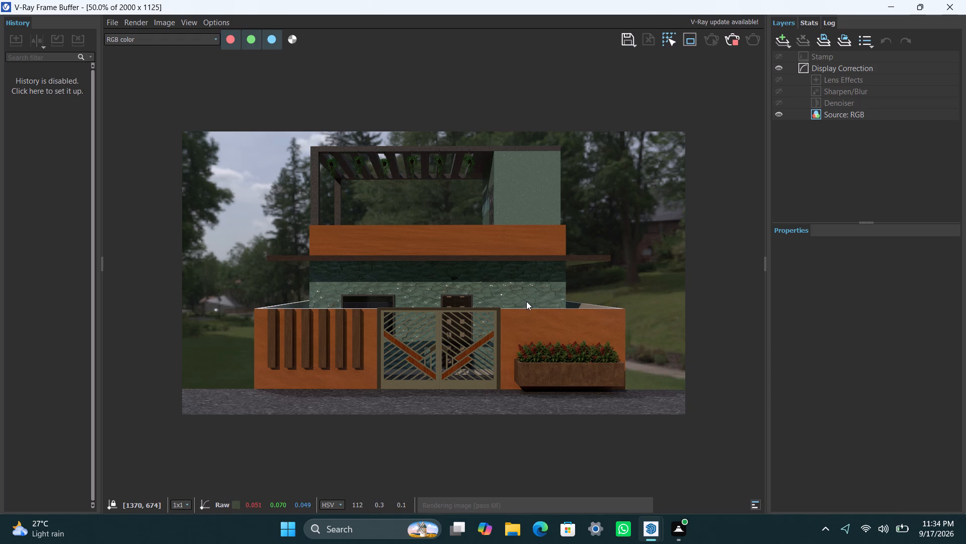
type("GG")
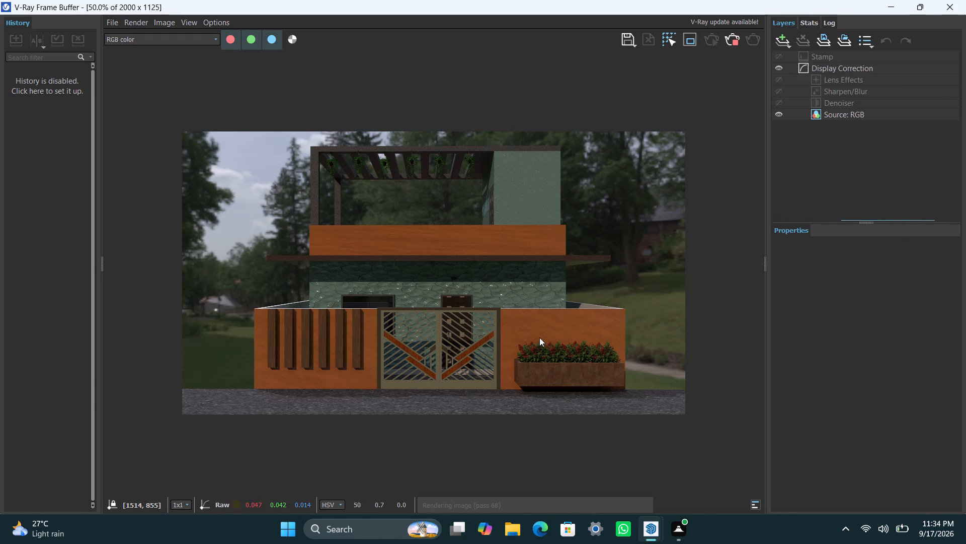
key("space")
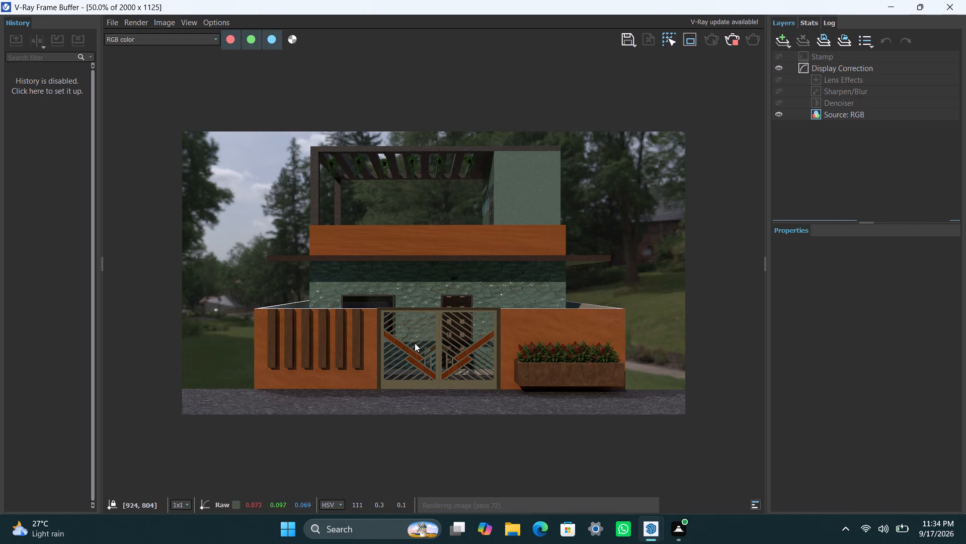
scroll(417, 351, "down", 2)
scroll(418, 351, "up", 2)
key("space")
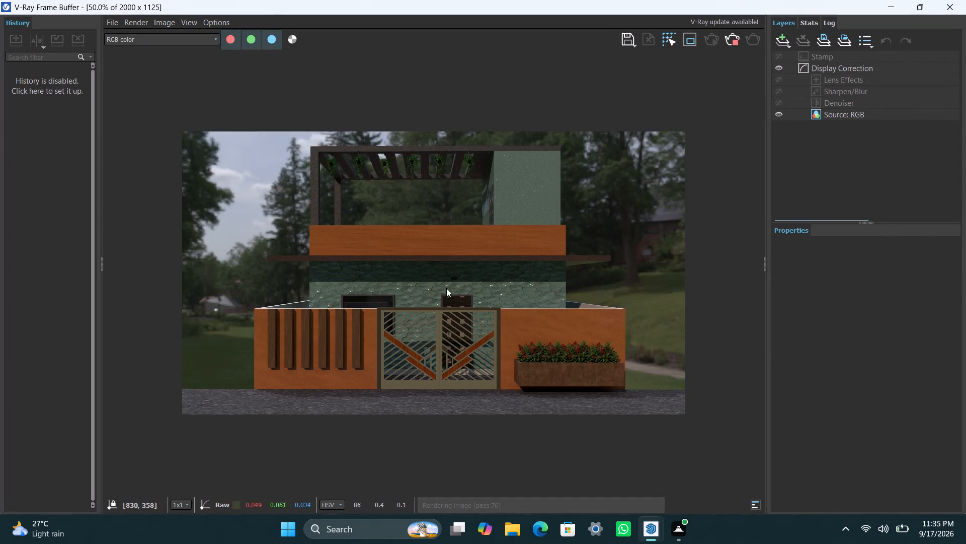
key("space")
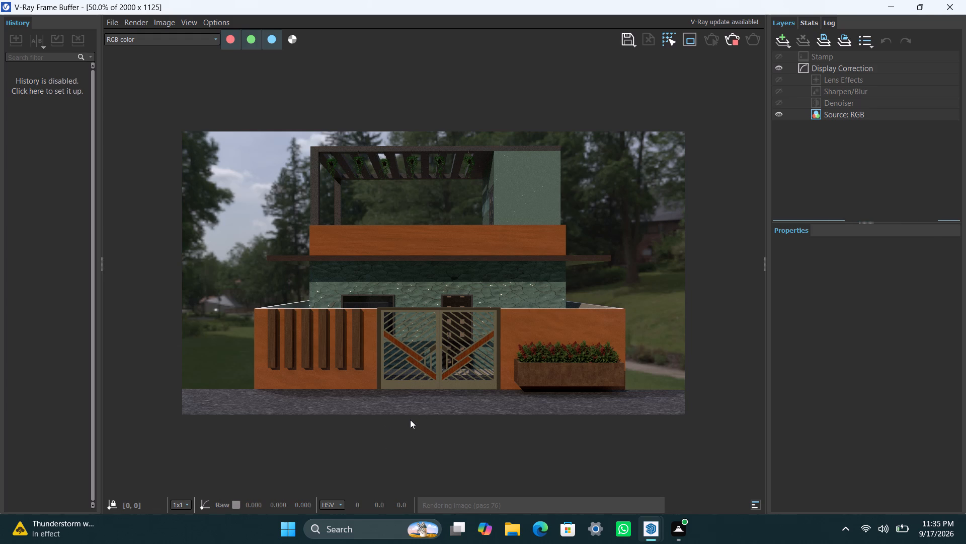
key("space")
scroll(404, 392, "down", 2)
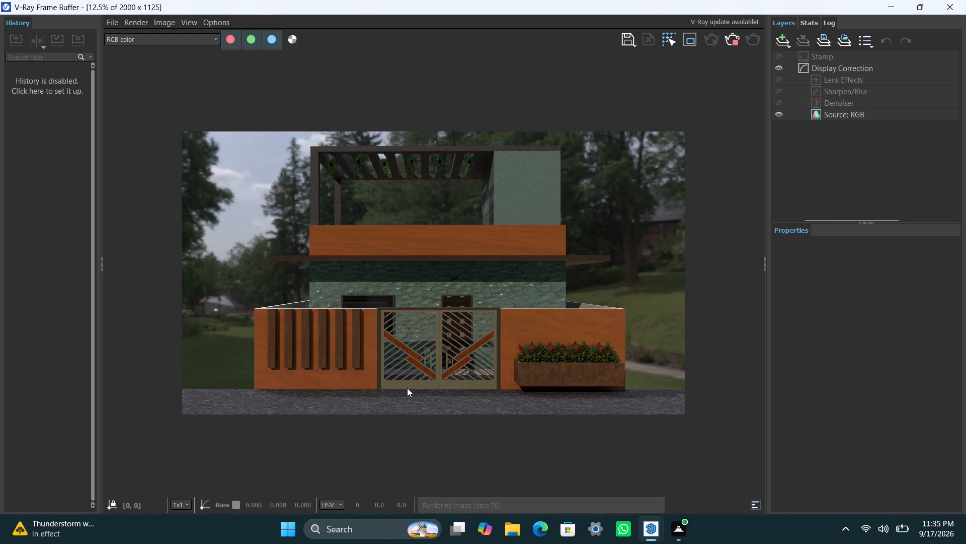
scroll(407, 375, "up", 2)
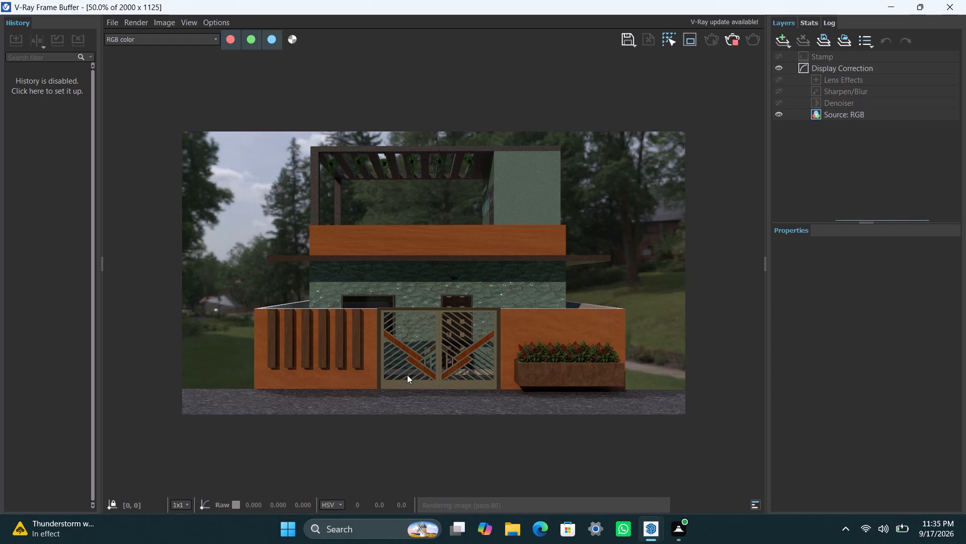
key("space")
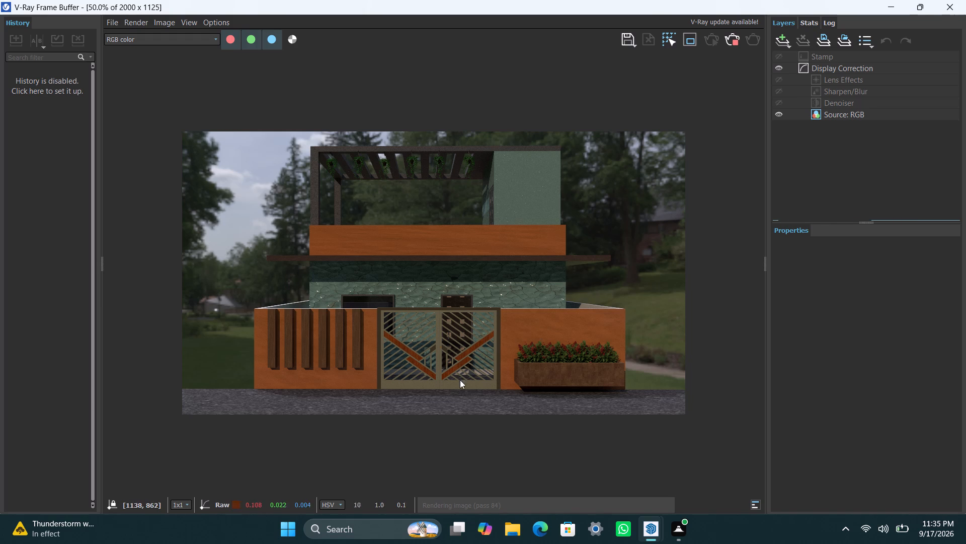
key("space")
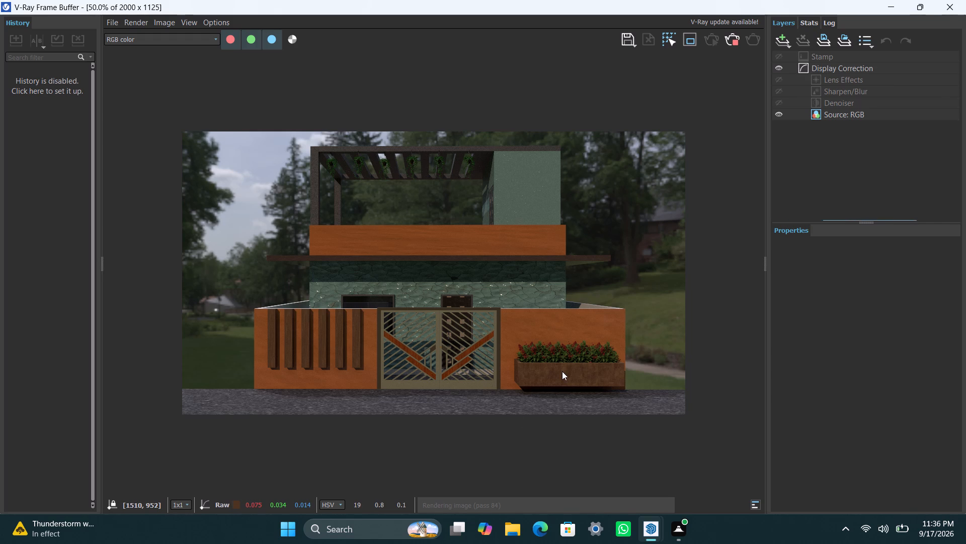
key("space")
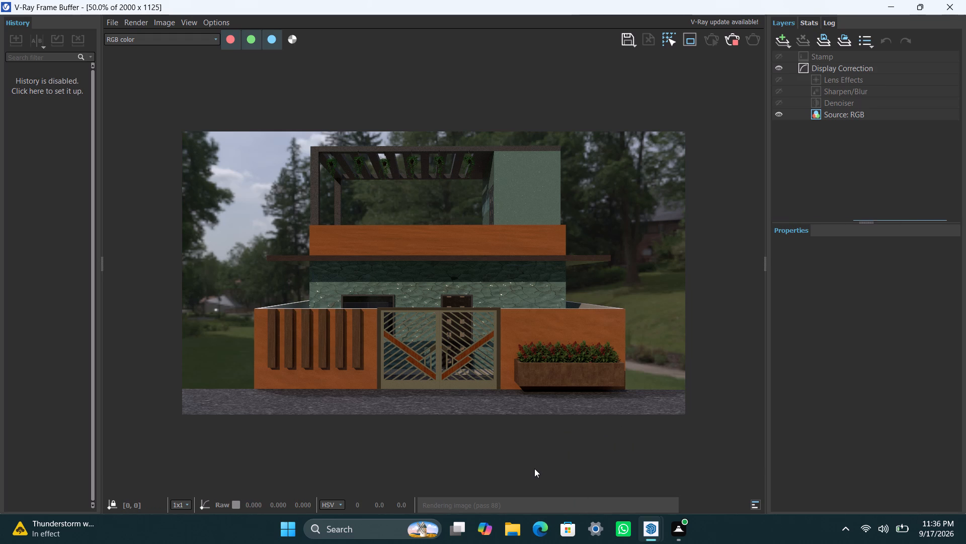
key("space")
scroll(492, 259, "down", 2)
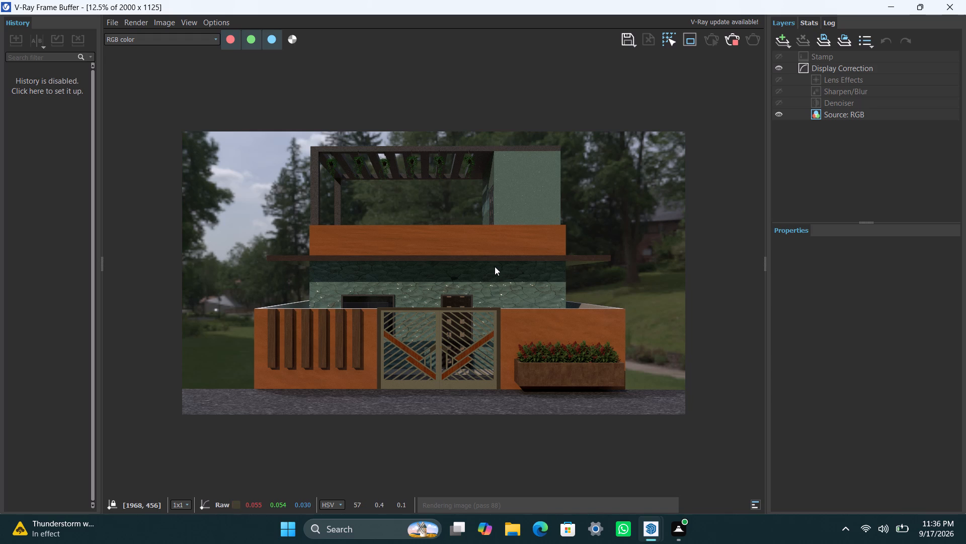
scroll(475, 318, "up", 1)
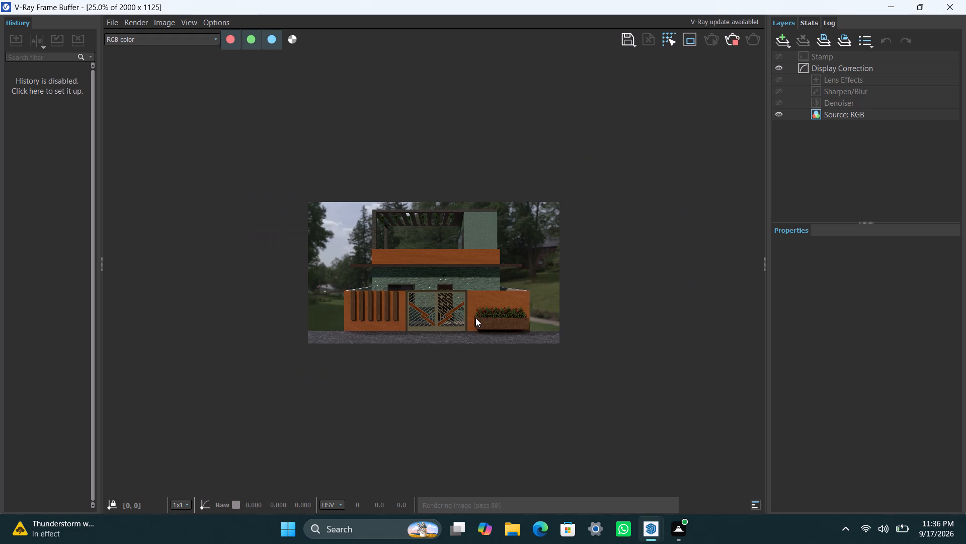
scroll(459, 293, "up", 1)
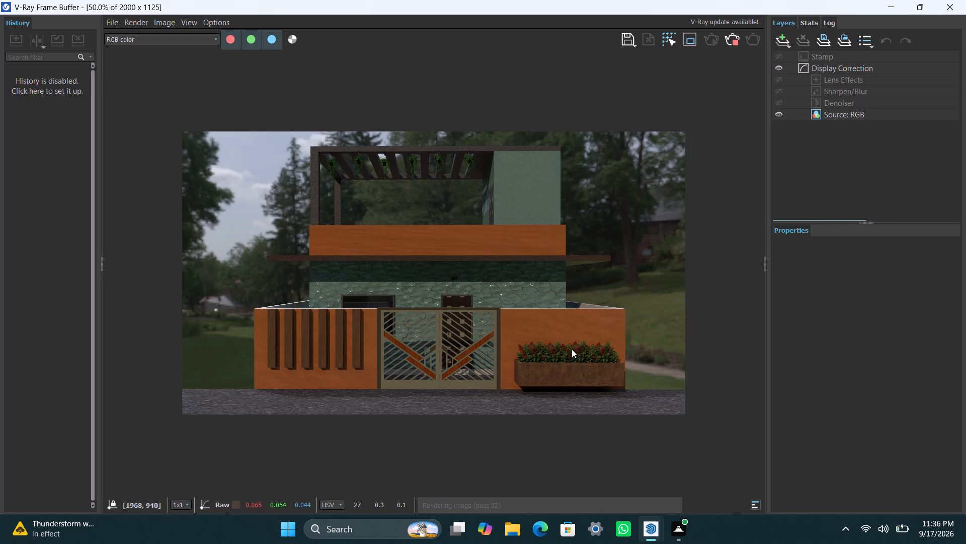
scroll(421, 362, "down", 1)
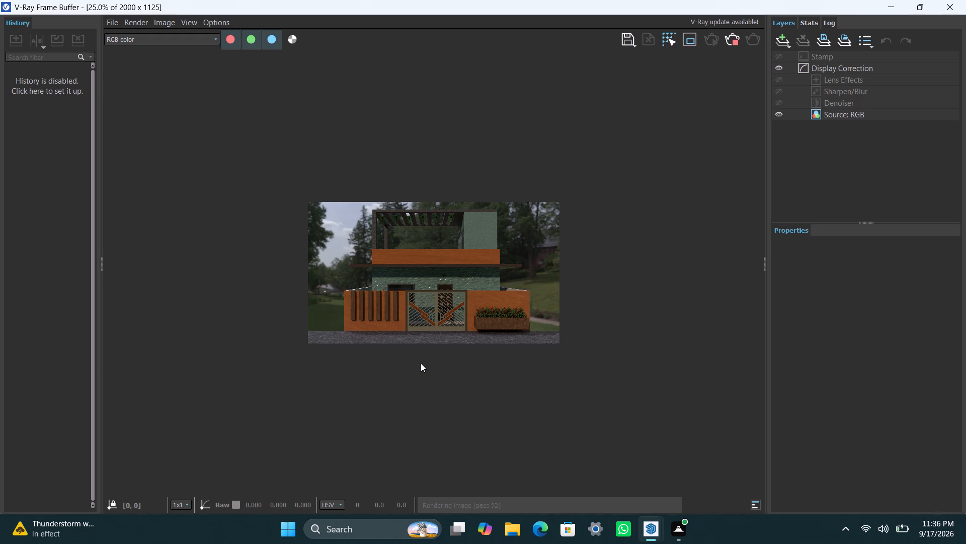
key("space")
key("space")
Examine the in-progress render up close around the stone wall and the orange parapet band, ending on the full image.
scroll(470, 280, "up", 3)
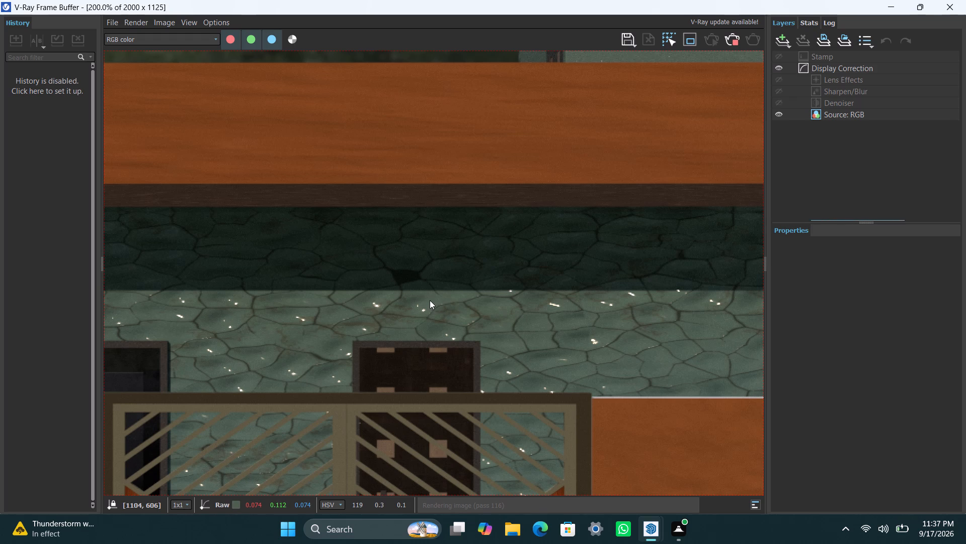
scroll(430, 300, "down", 1)
scroll(387, 311, "down", 4)
scroll(388, 312, "up", 2)
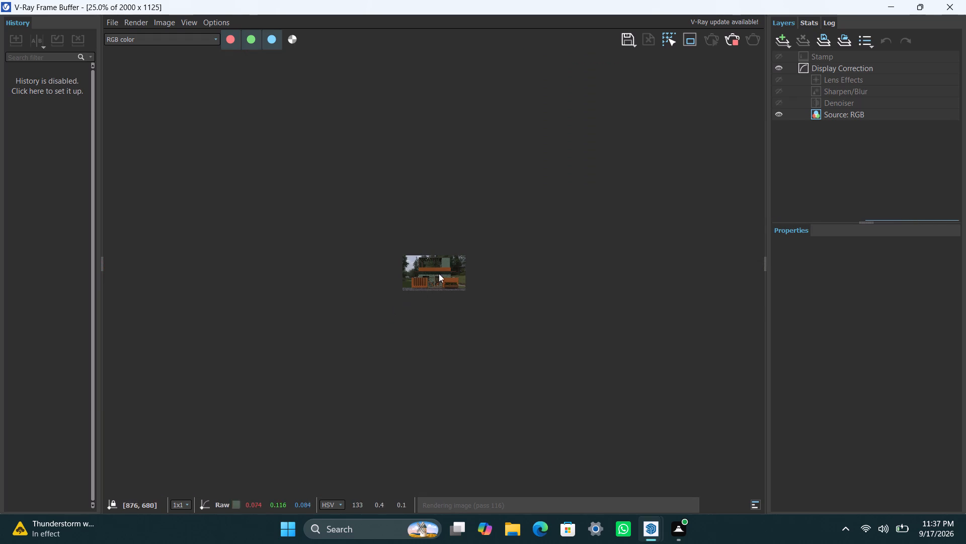
scroll(443, 268, "up", 1)
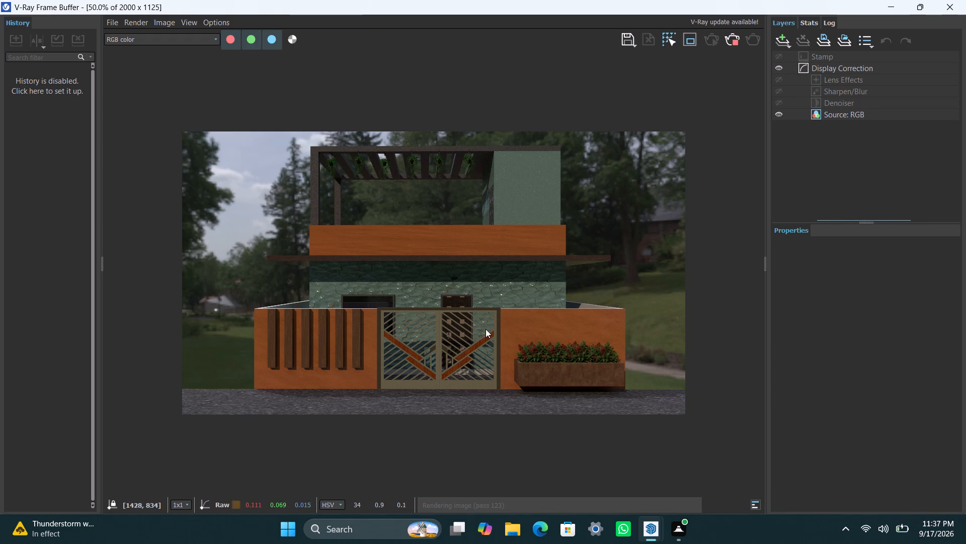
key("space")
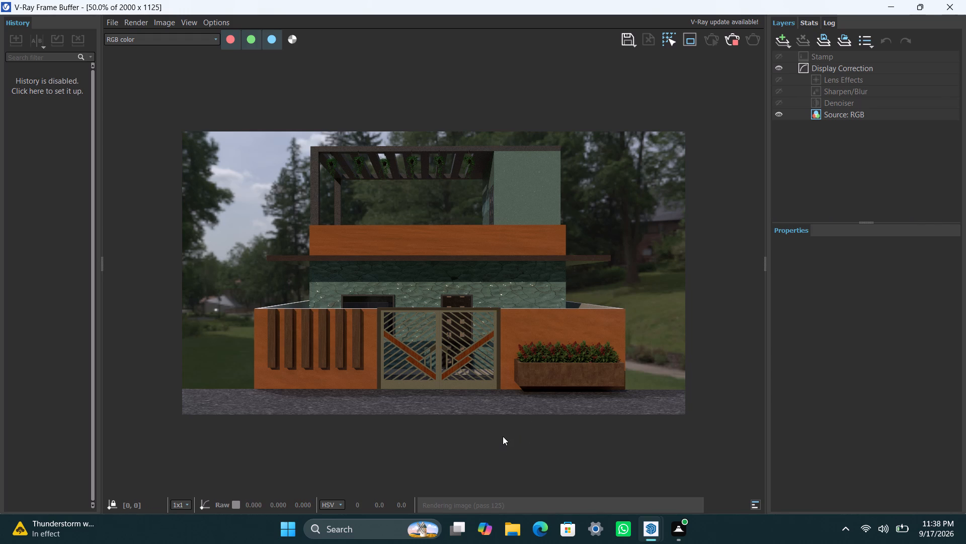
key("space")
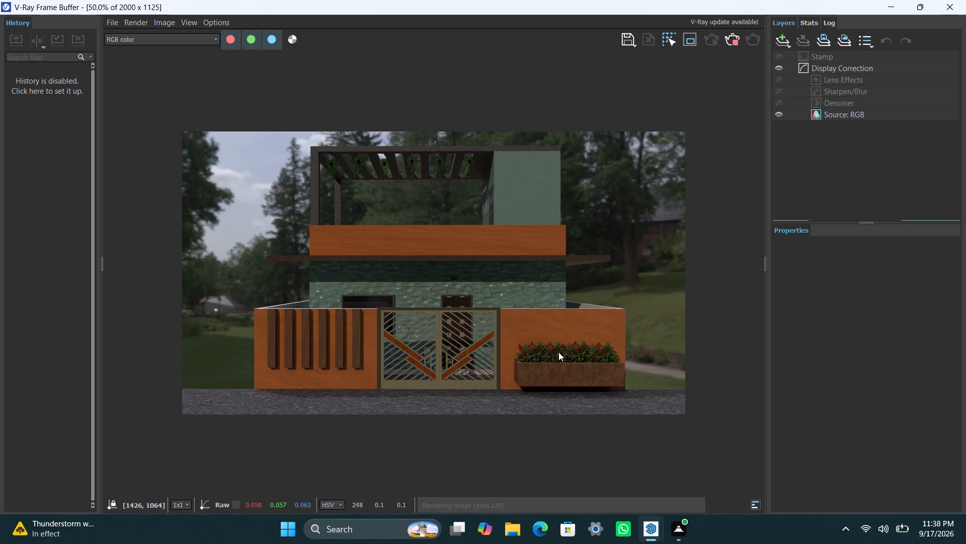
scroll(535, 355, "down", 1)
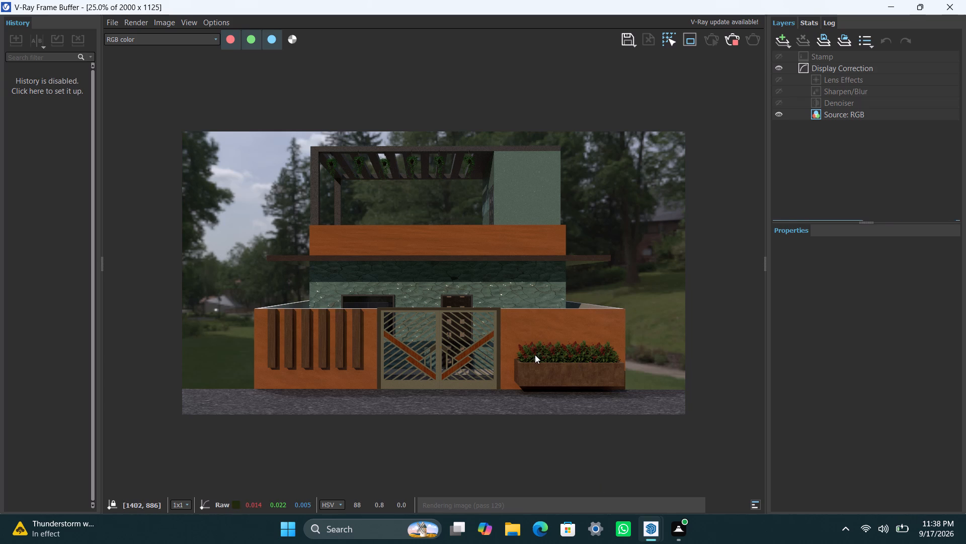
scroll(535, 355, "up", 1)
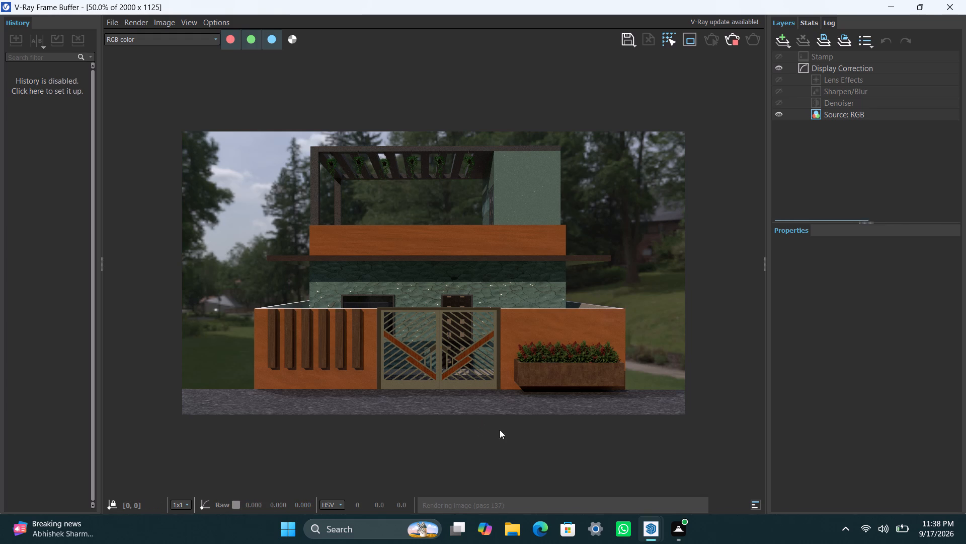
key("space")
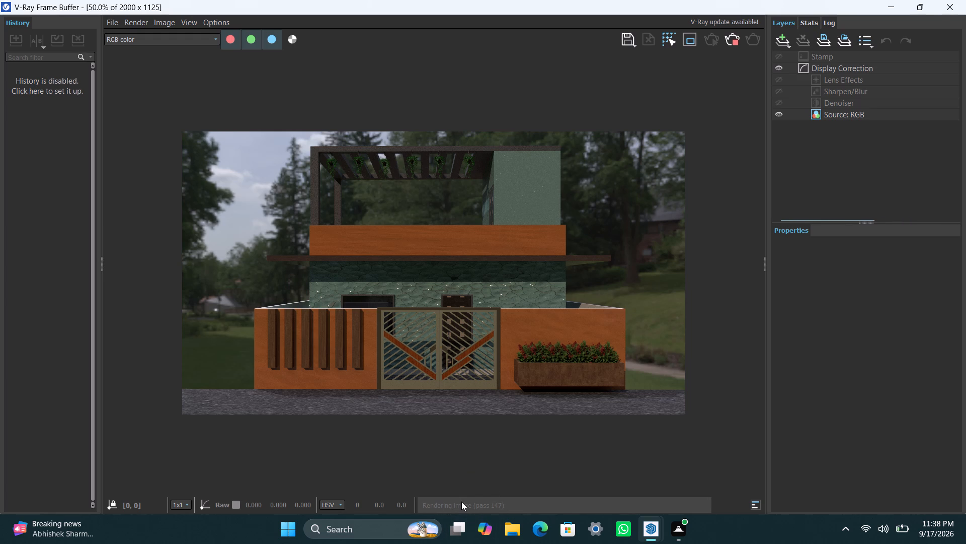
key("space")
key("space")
Check the in-progress render as a whole and up close around the front gate and entrance door.
scroll(463, 433, "down", 2)
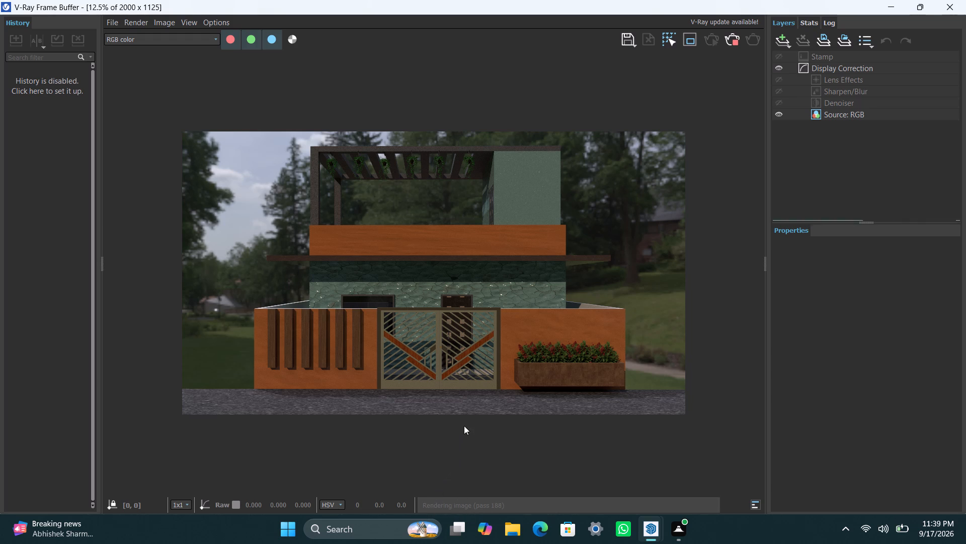
scroll(448, 411, "up", 2)
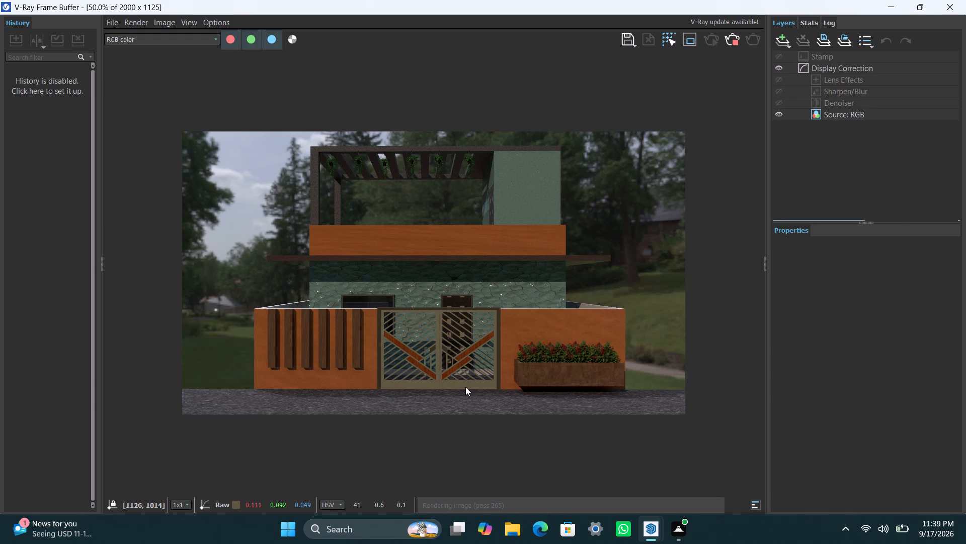
scroll(442, 352, "down", 3)
scroll(444, 354, "up", 2)
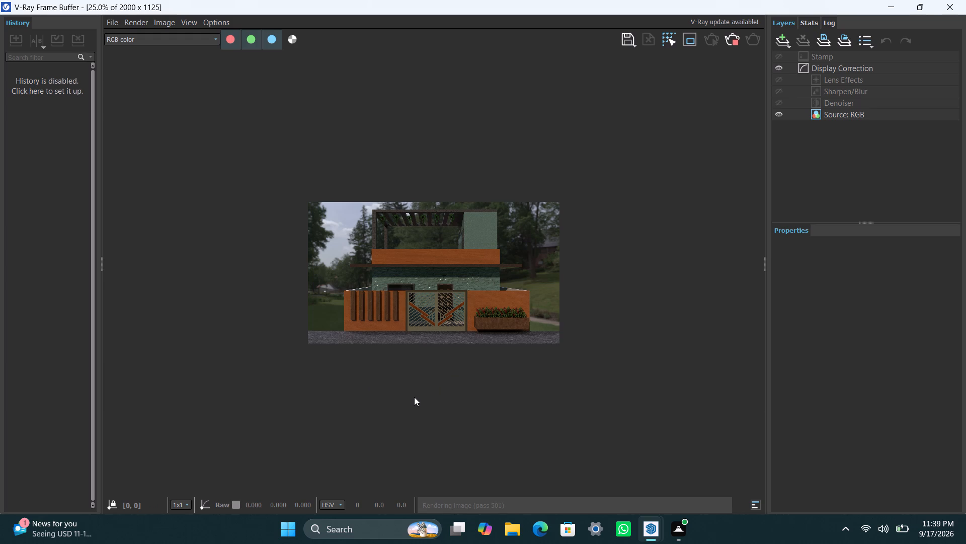
scroll(409, 341, "up", 1)
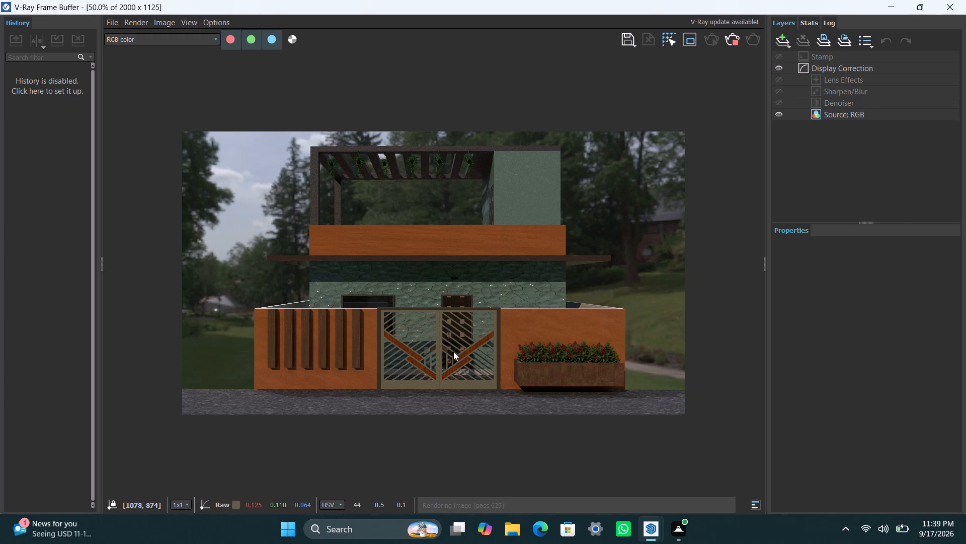
scroll(460, 334, "down", 1)
scroll(460, 335, "up", 2)
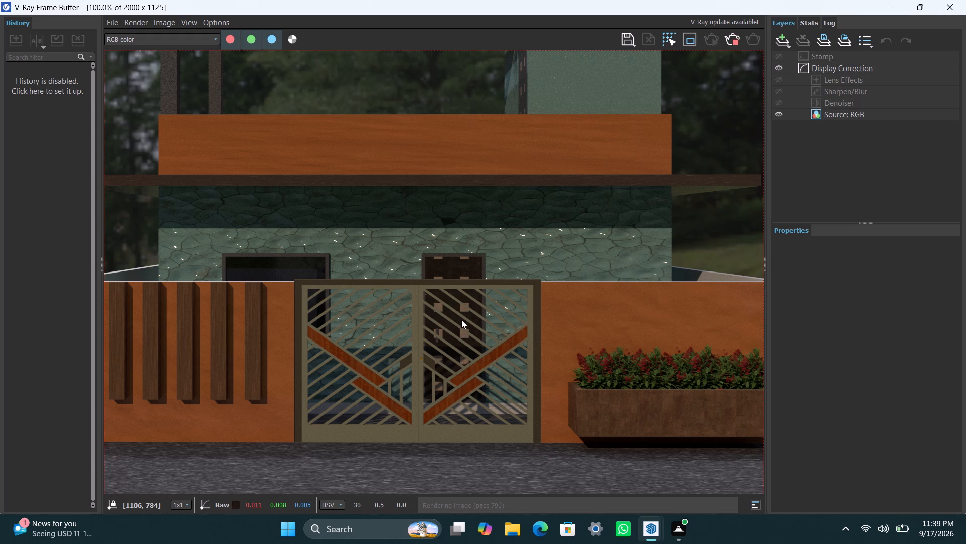
scroll(461, 320, "down", 2)
scroll(462, 319, "up", 1)
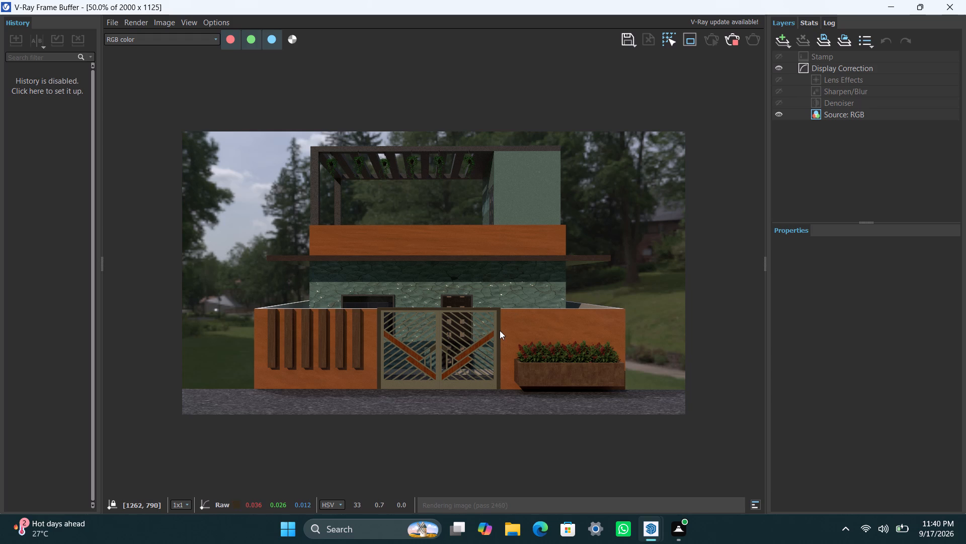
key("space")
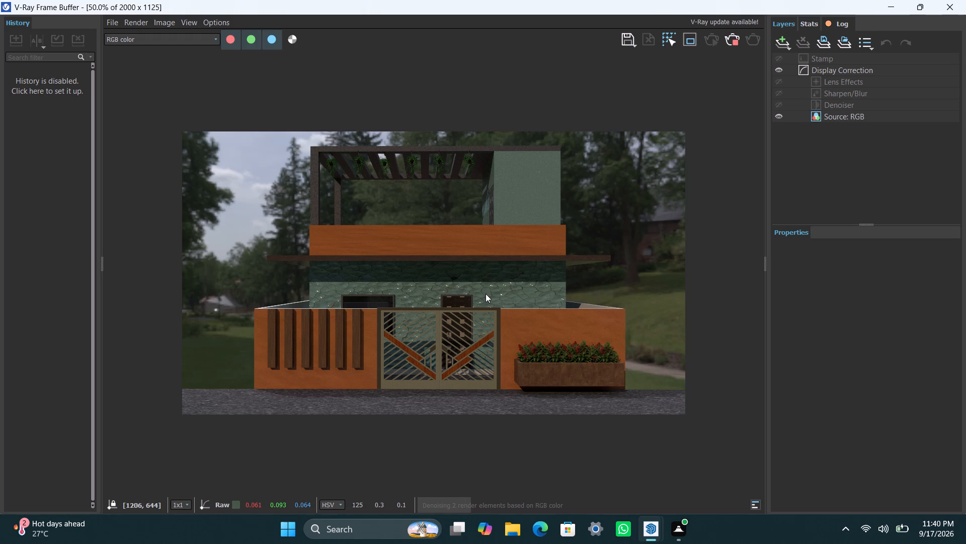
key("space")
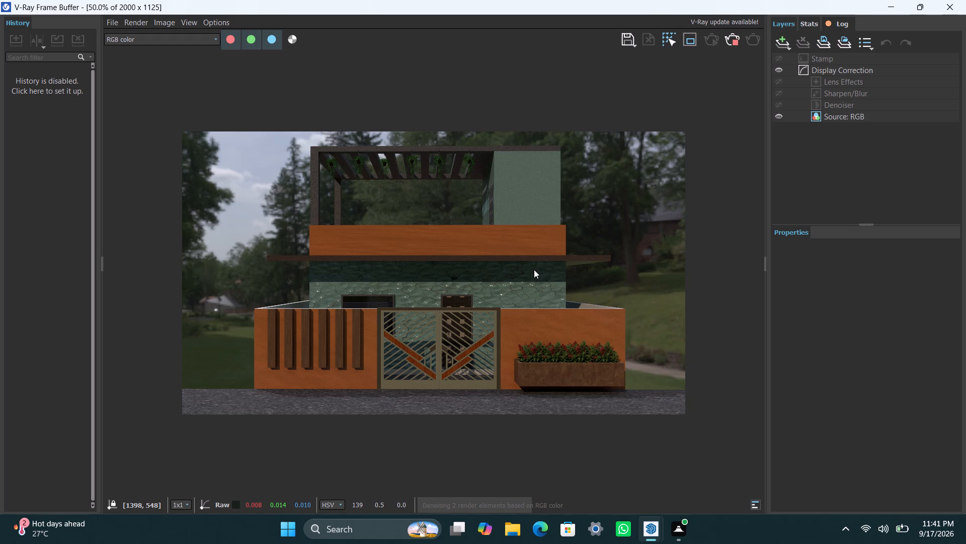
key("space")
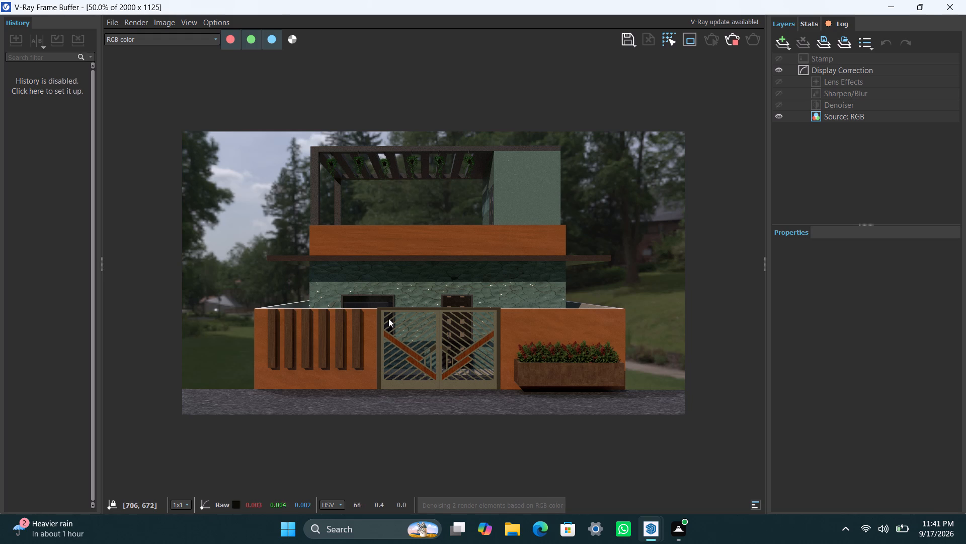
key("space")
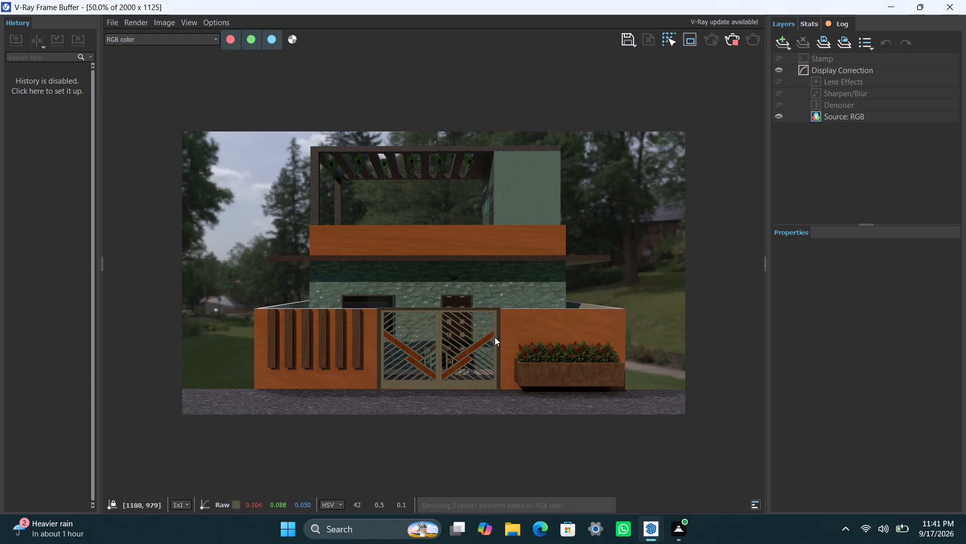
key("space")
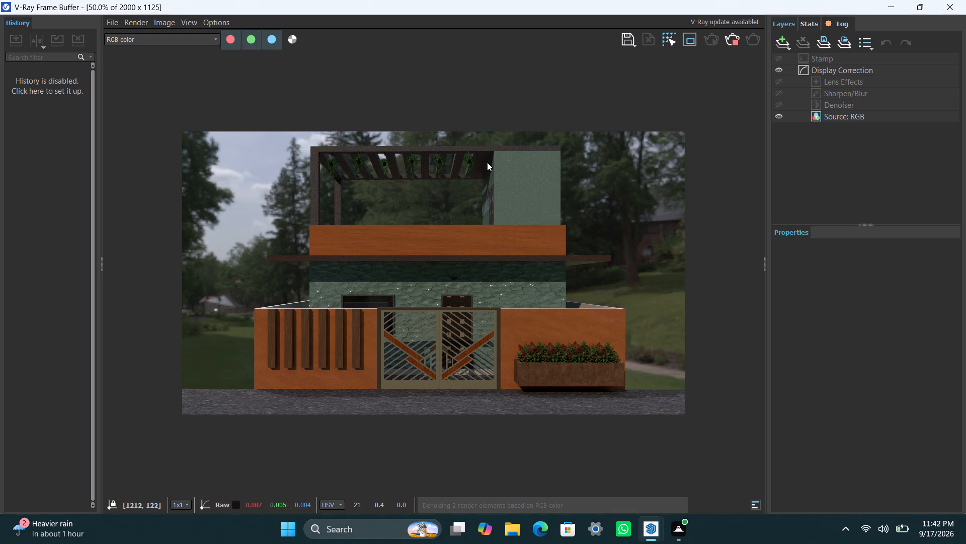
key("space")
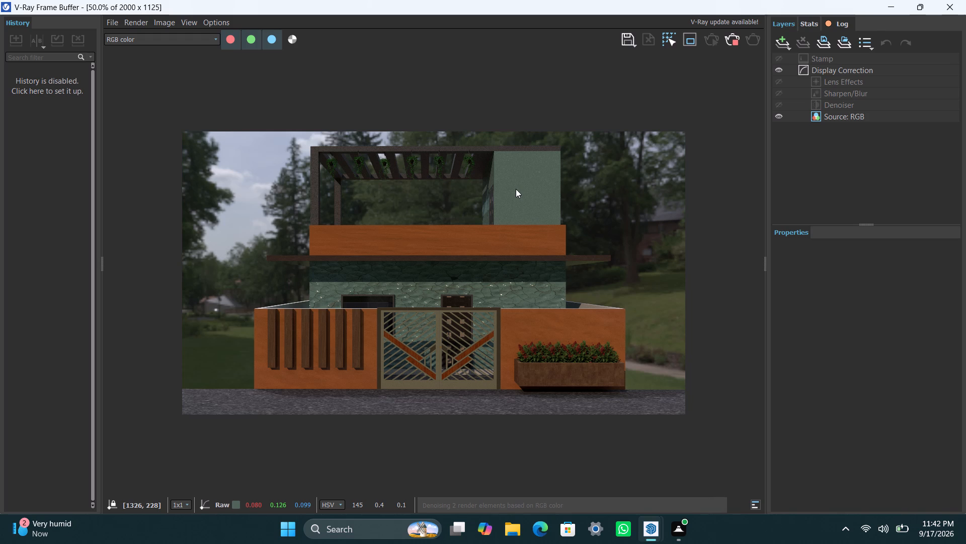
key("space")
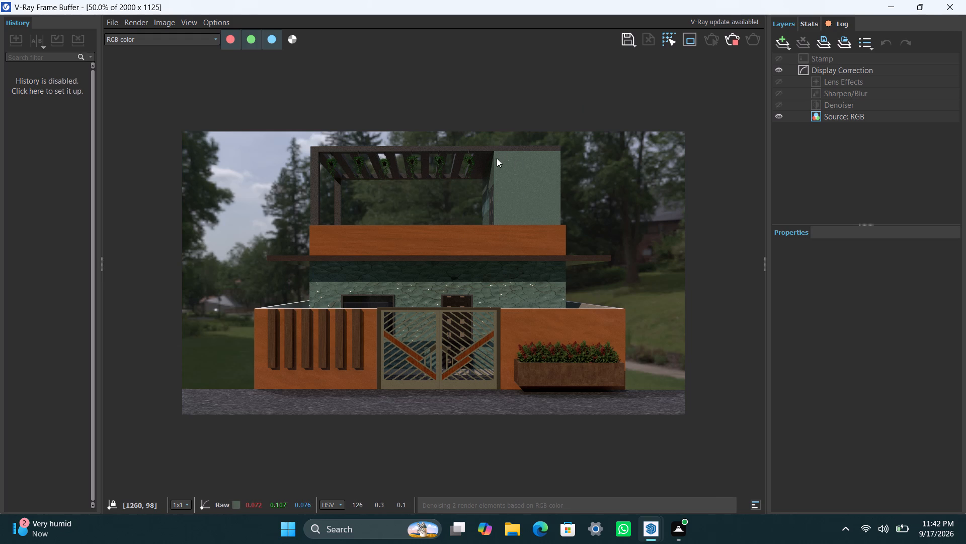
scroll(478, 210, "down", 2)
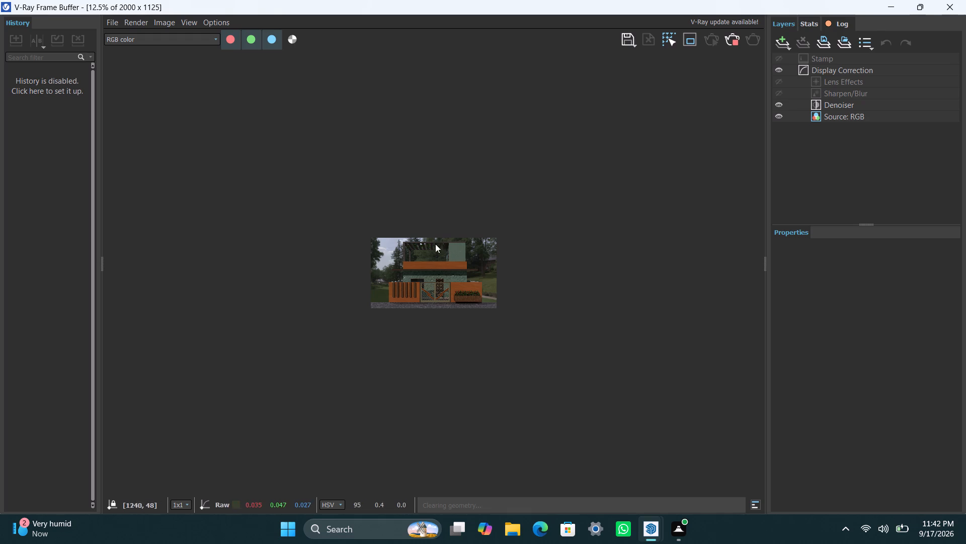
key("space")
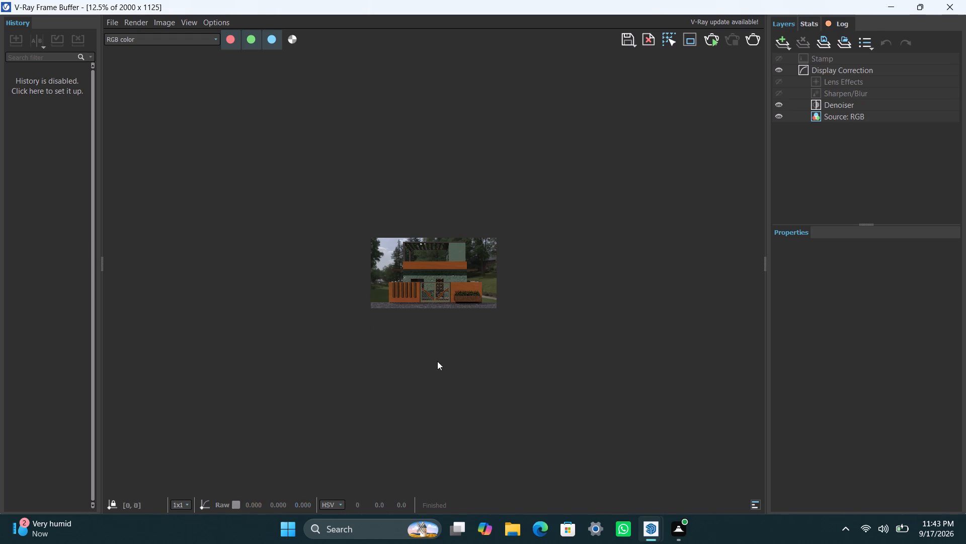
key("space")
Inspect the finished, denoised render of the house front up close and as a full image.
scroll(487, 272, "up", 3)
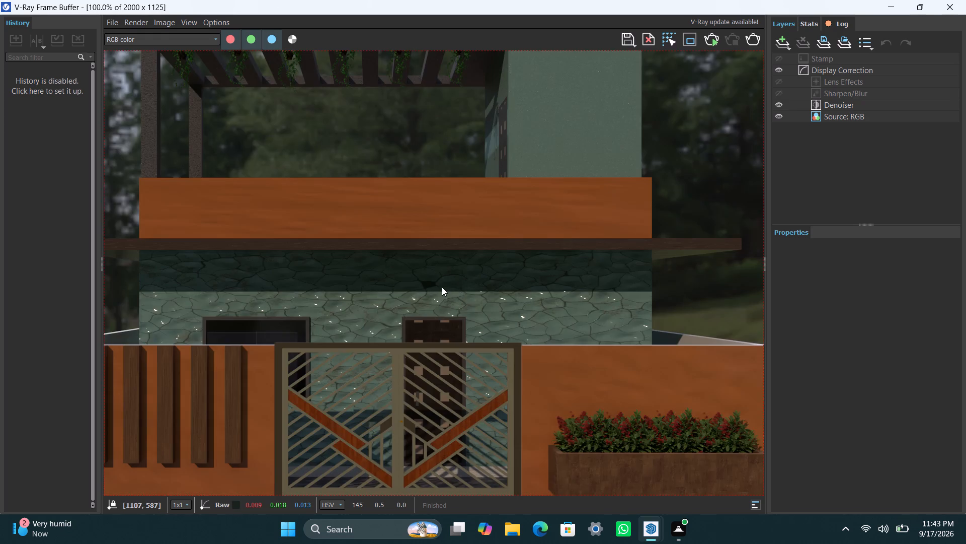
scroll(442, 287, "down", 2)
scroll(442, 289, "up", 2)
scroll(444, 289, "down", 1)
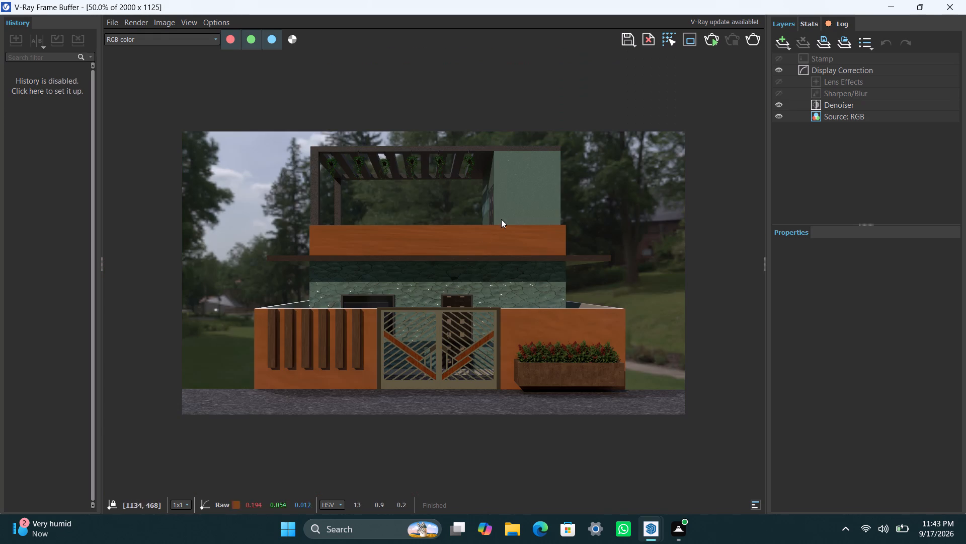
scroll(535, 184, "up", 1)
scroll(538, 153, "down", 1)
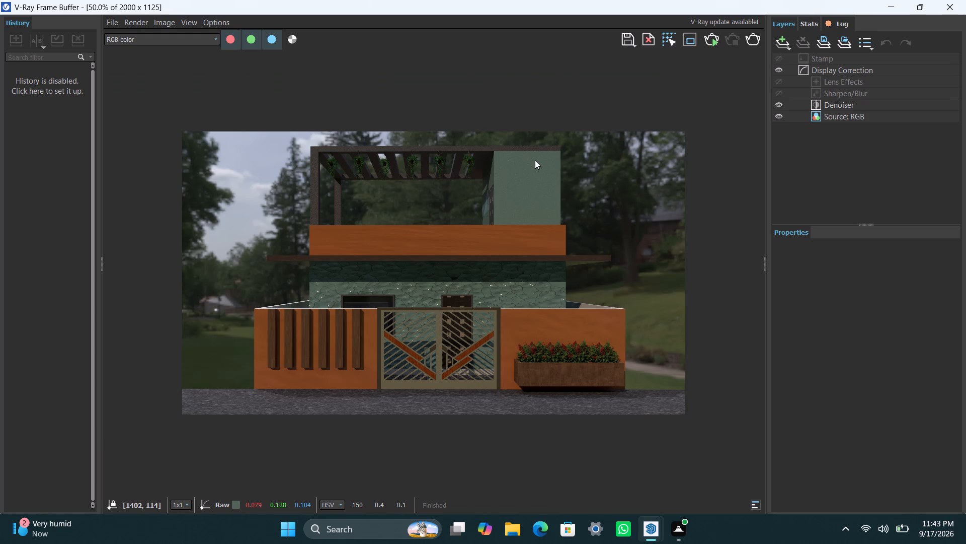
scroll(490, 222, "up", 1)
scroll(488, 227, "down", 1)
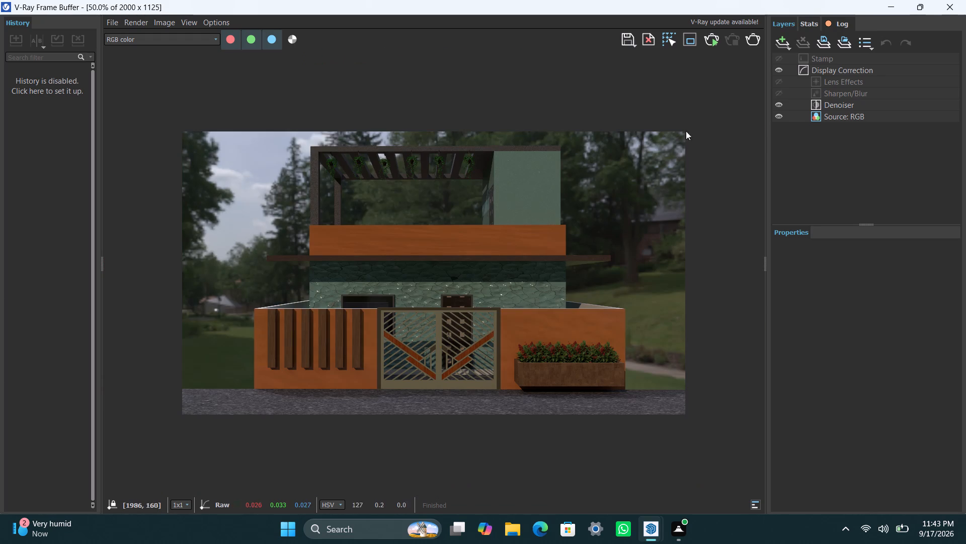
scroll(574, 263, "up", 1)
scroll(574, 263, "down", 1)
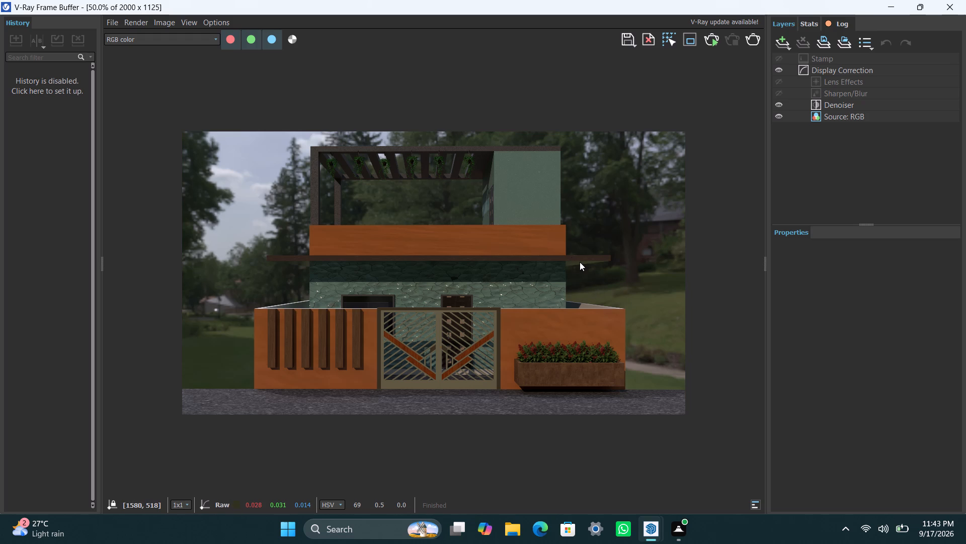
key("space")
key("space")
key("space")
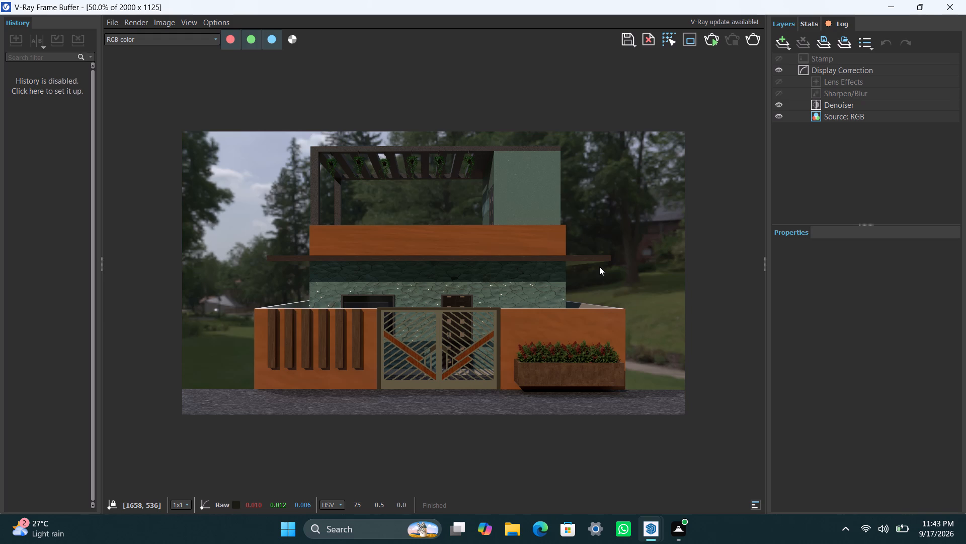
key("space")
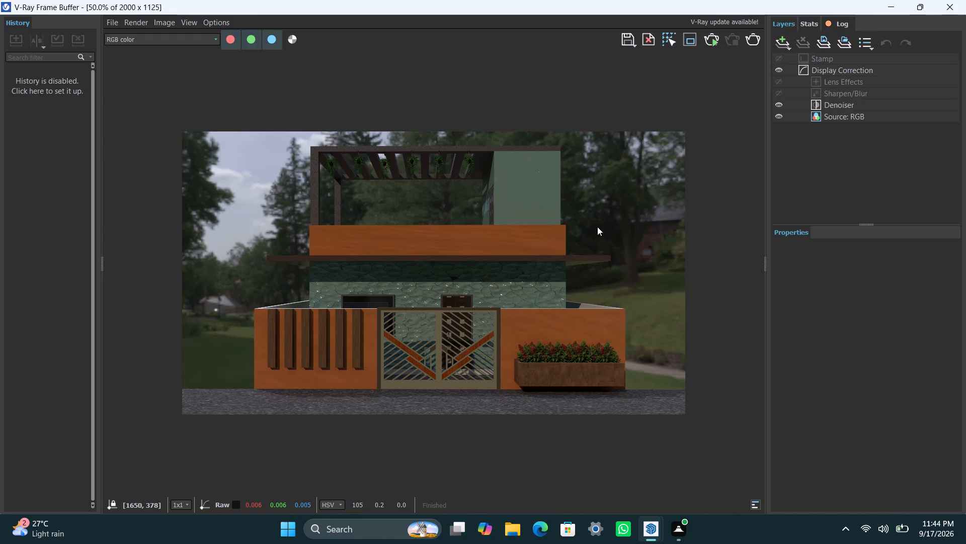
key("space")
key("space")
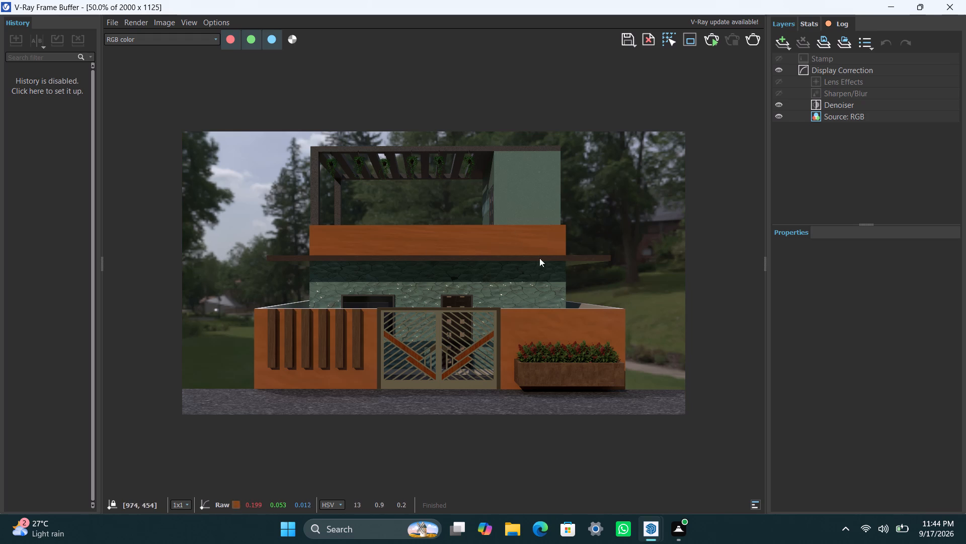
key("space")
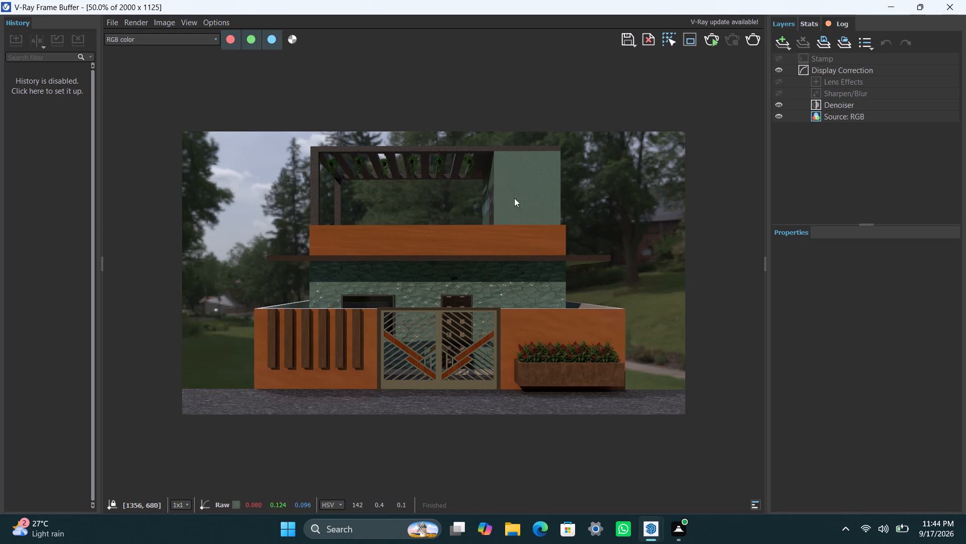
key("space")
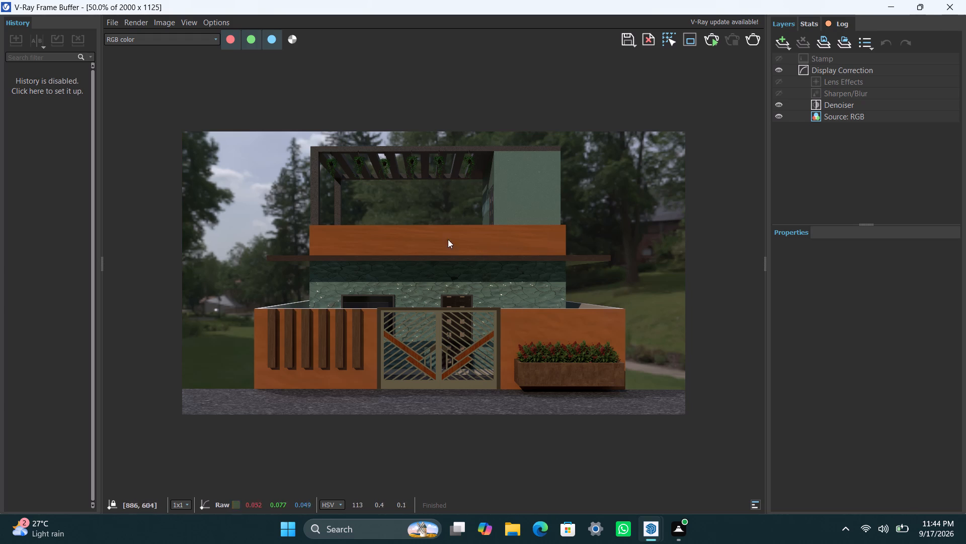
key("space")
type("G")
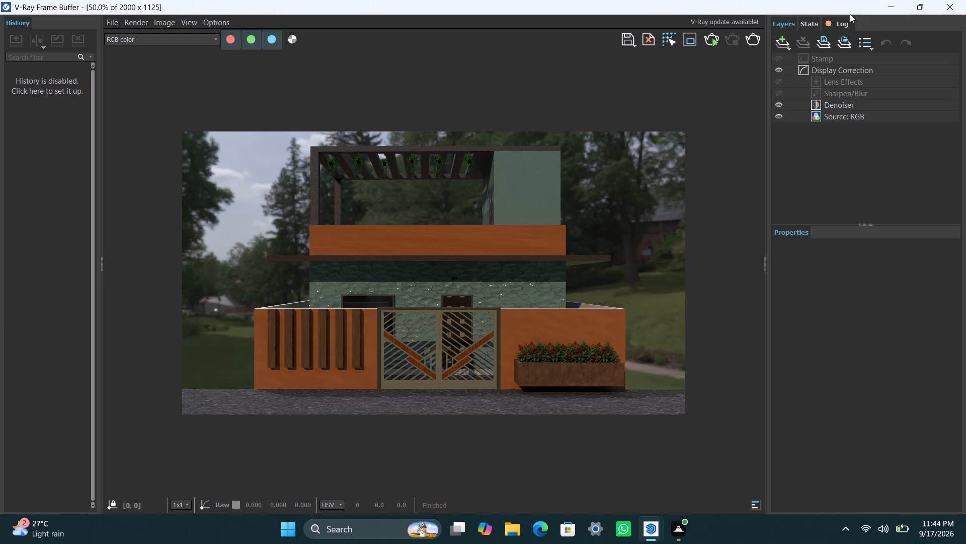
Minimize the finished render's frame buffer and close the floating V-Ray toolbars over the model.
left_click(890, 8)
scroll(547, 259, "down", 2)
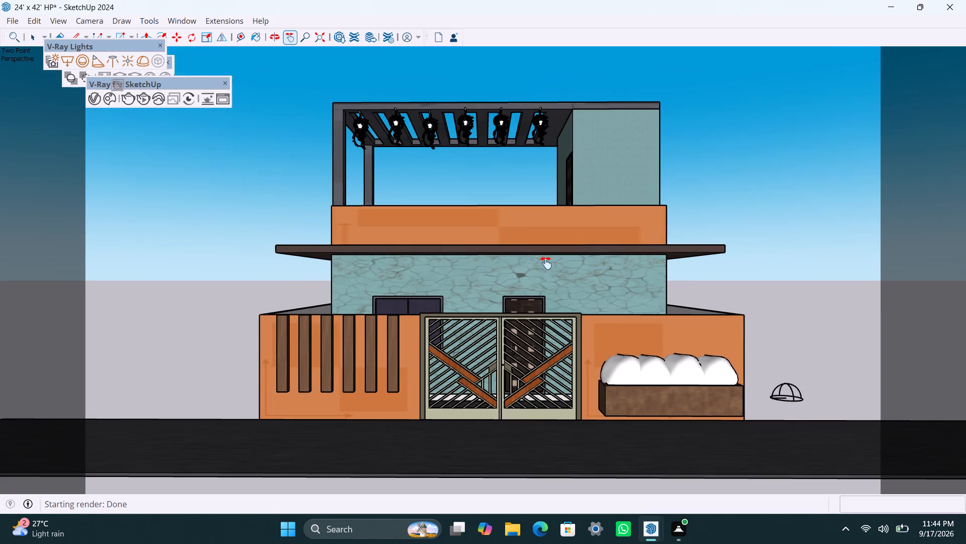
scroll(546, 263, "up", 3)
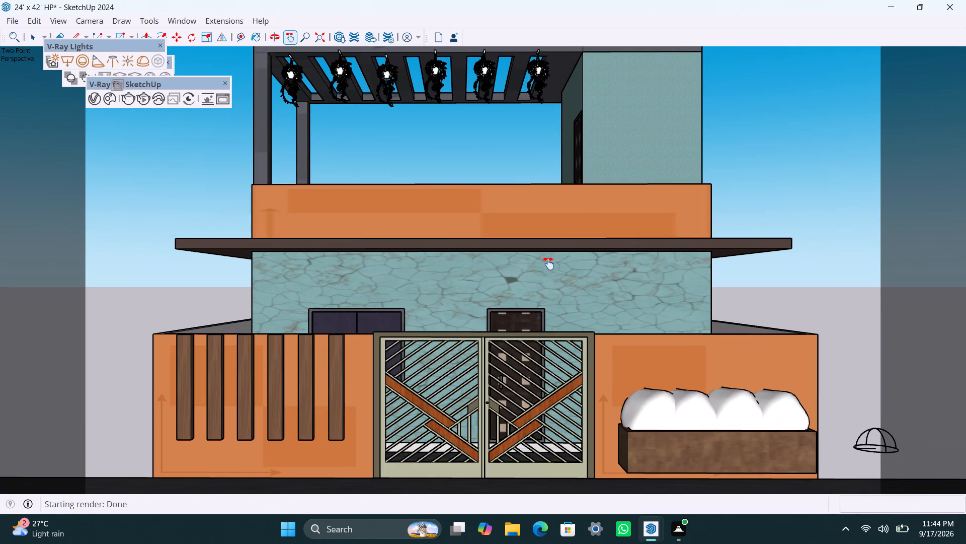
left_click(226, 83)
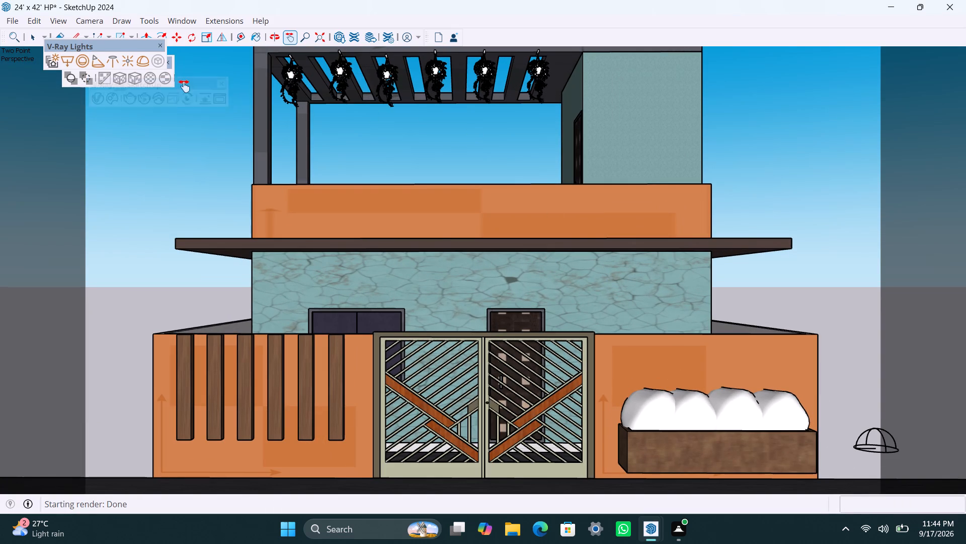
left_click(157, 45)
left_click(166, 63)
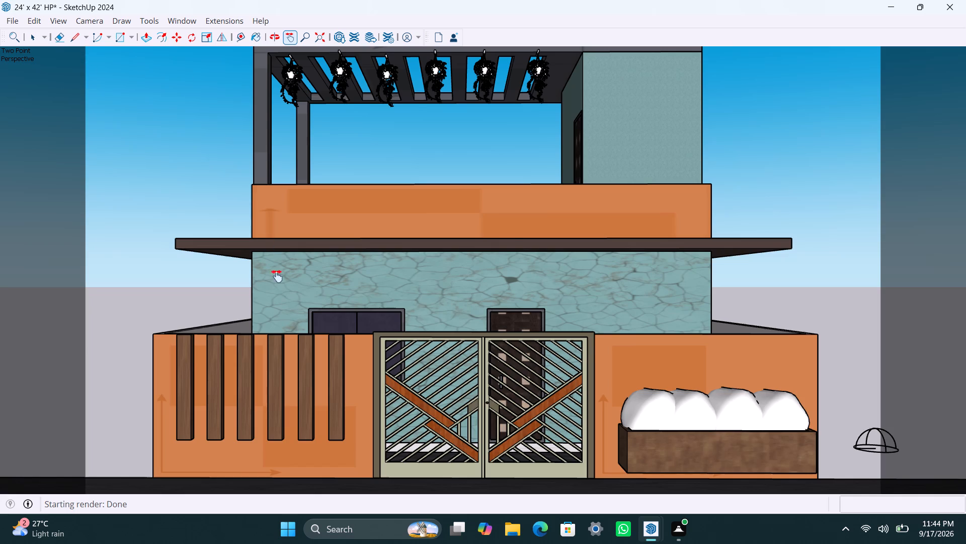
Delete the V-Ray dome light object standing beside the flower planter at the front boundary wall.
scroll(344, 376, "down", 2)
scroll(395, 425, "up", 1)
scroll(418, 438, "down", 1)
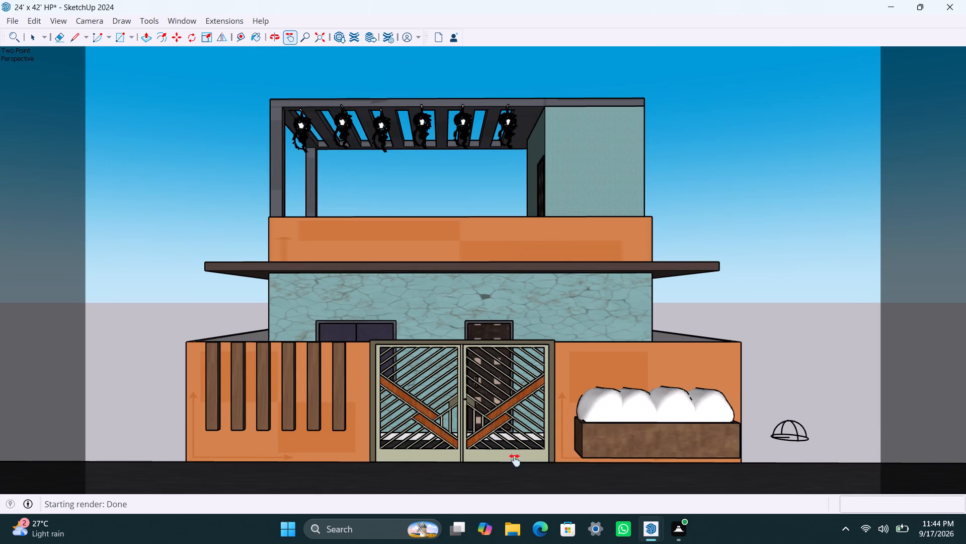
left_click(800, 438)
key("space")
left_click(791, 429)
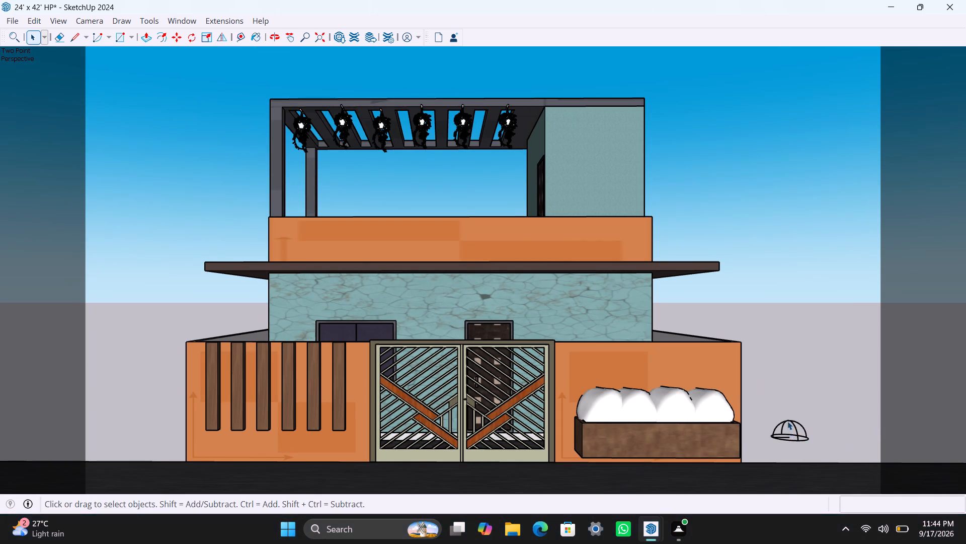
left_click(787, 420)
key("Delete")
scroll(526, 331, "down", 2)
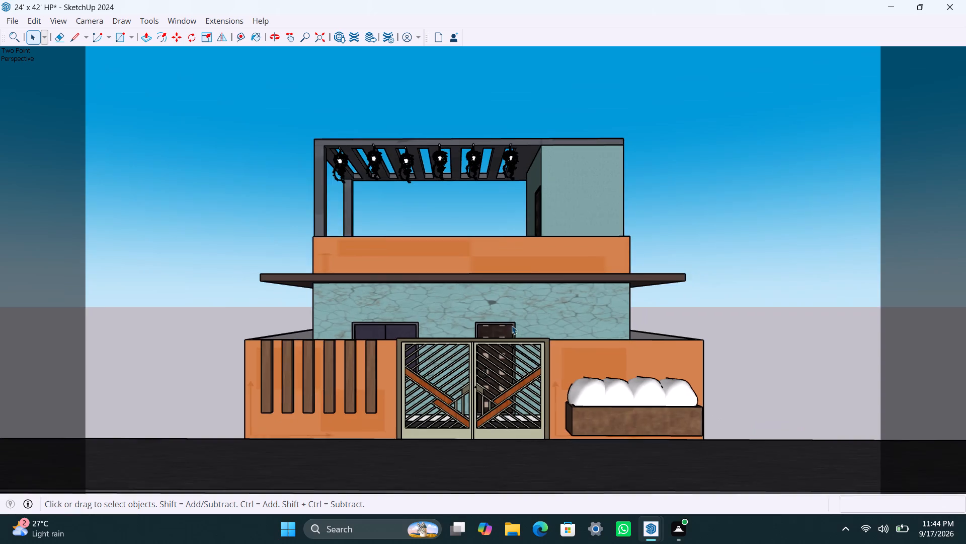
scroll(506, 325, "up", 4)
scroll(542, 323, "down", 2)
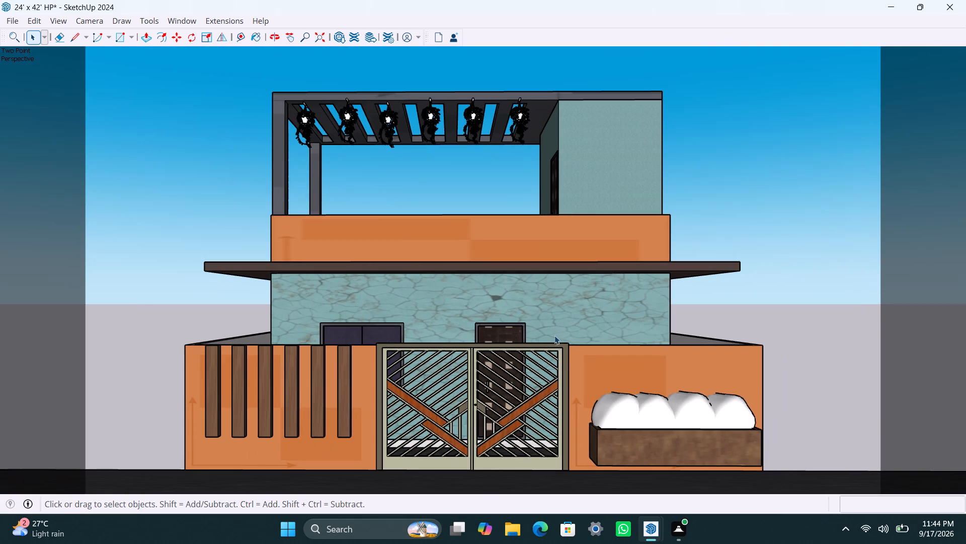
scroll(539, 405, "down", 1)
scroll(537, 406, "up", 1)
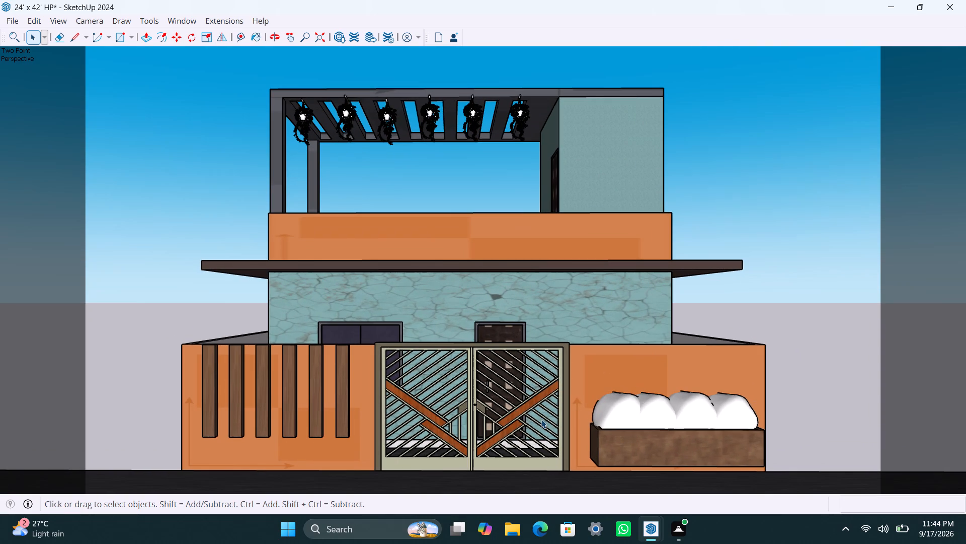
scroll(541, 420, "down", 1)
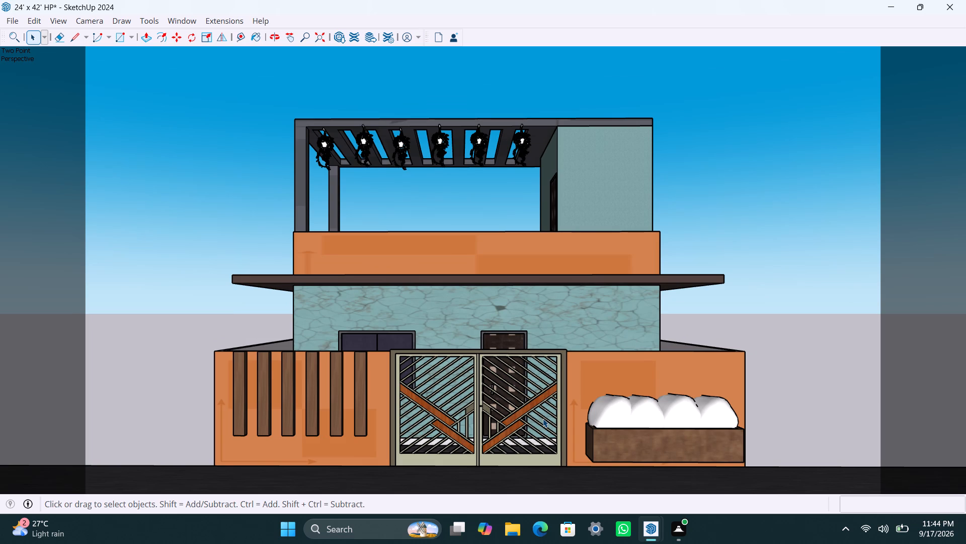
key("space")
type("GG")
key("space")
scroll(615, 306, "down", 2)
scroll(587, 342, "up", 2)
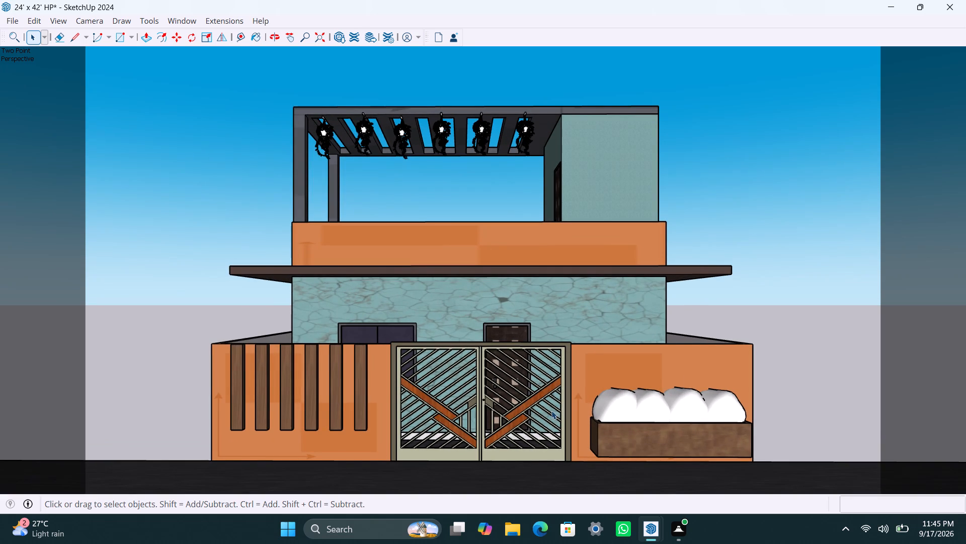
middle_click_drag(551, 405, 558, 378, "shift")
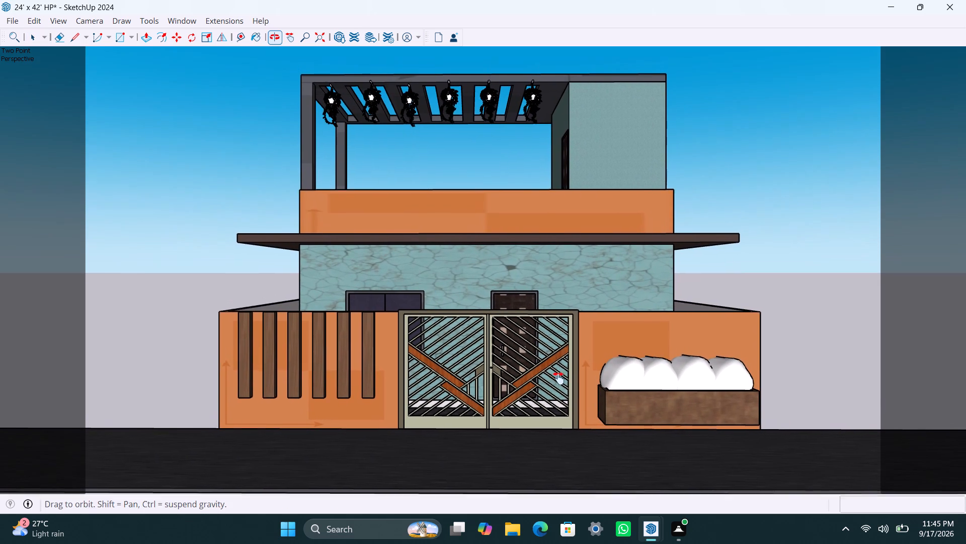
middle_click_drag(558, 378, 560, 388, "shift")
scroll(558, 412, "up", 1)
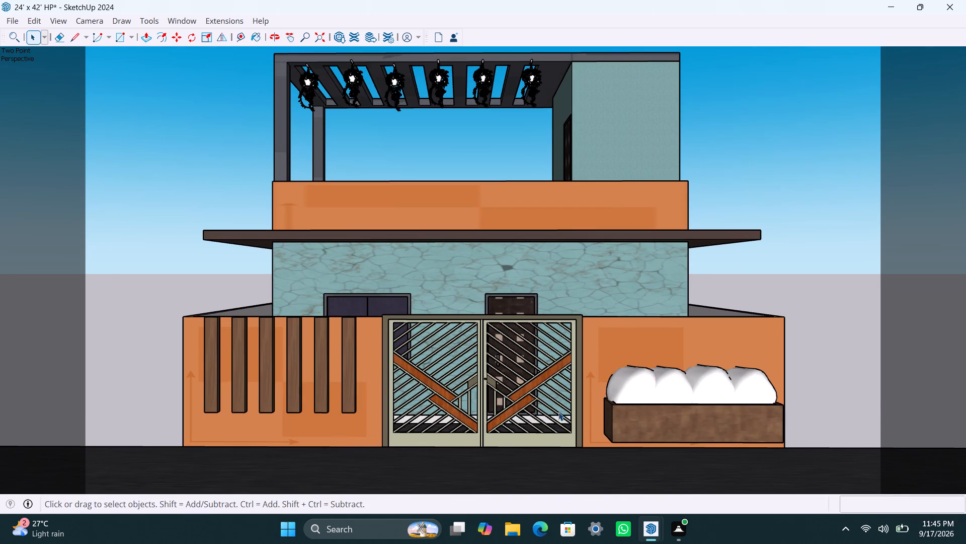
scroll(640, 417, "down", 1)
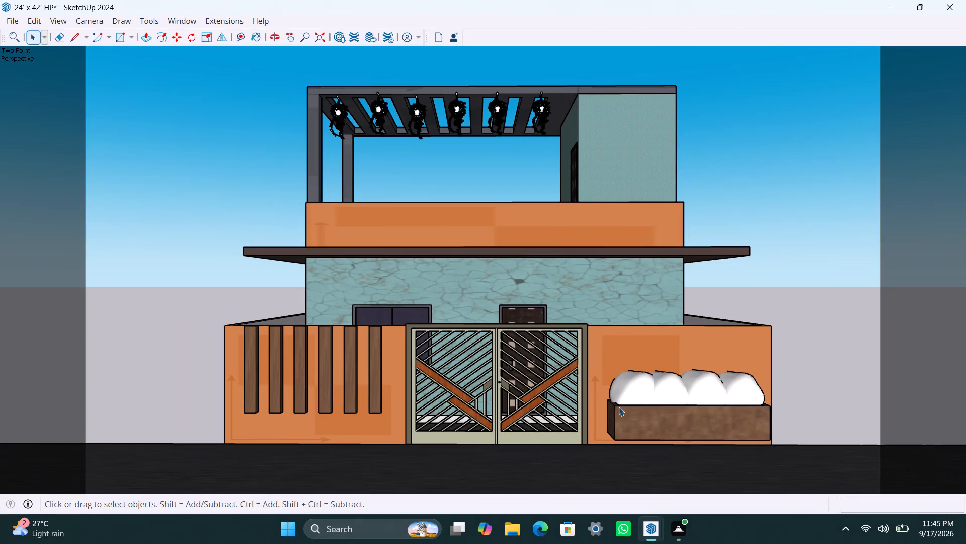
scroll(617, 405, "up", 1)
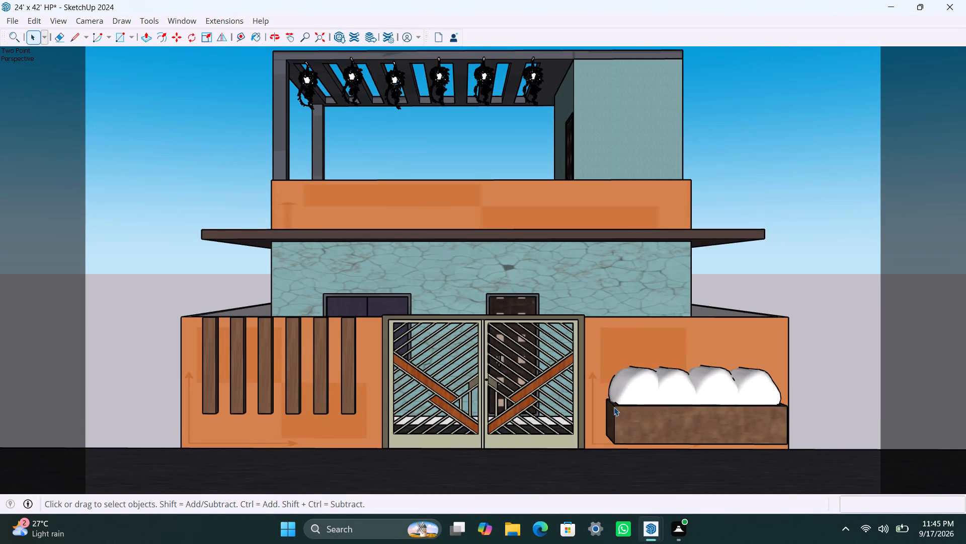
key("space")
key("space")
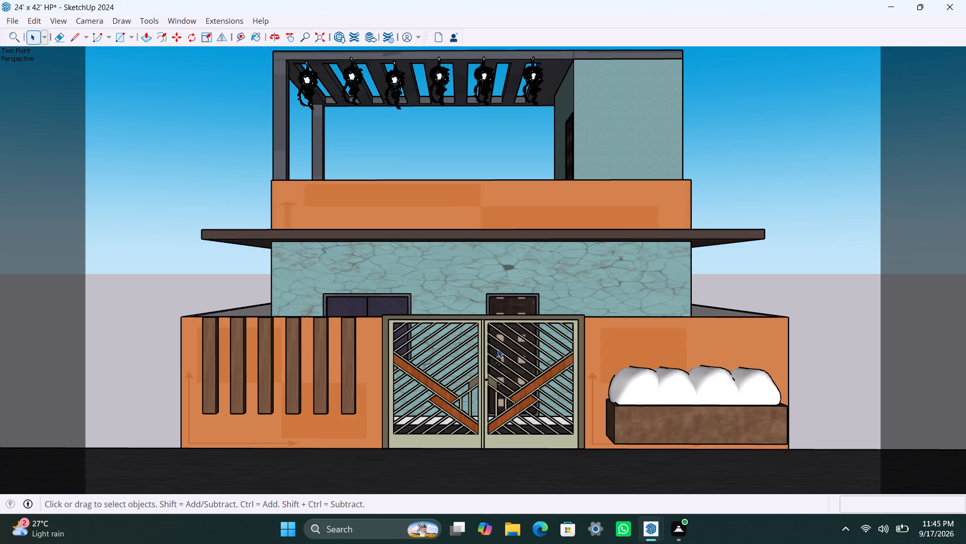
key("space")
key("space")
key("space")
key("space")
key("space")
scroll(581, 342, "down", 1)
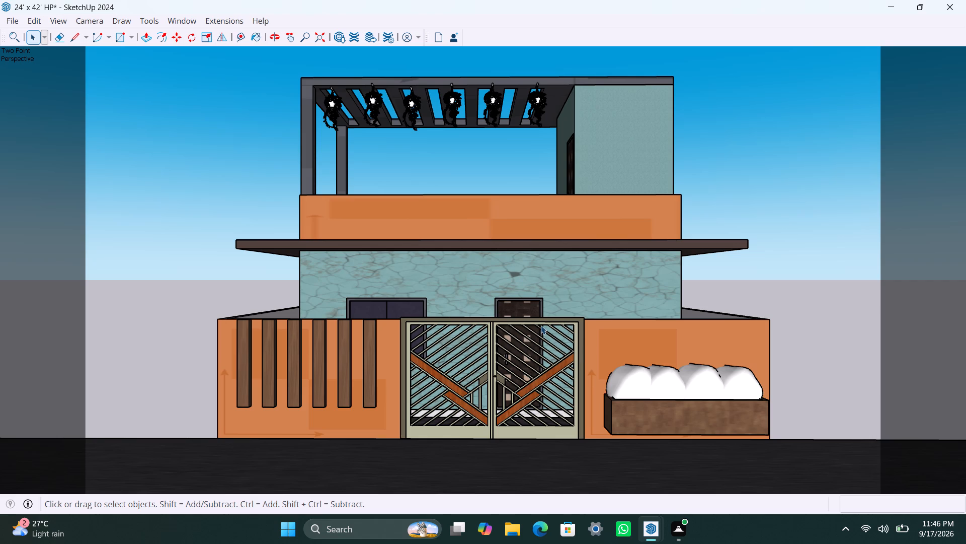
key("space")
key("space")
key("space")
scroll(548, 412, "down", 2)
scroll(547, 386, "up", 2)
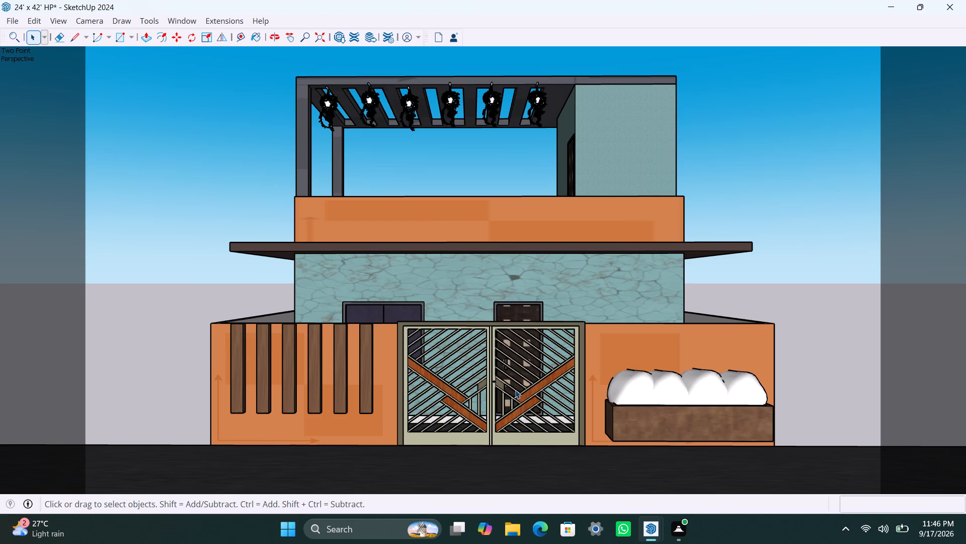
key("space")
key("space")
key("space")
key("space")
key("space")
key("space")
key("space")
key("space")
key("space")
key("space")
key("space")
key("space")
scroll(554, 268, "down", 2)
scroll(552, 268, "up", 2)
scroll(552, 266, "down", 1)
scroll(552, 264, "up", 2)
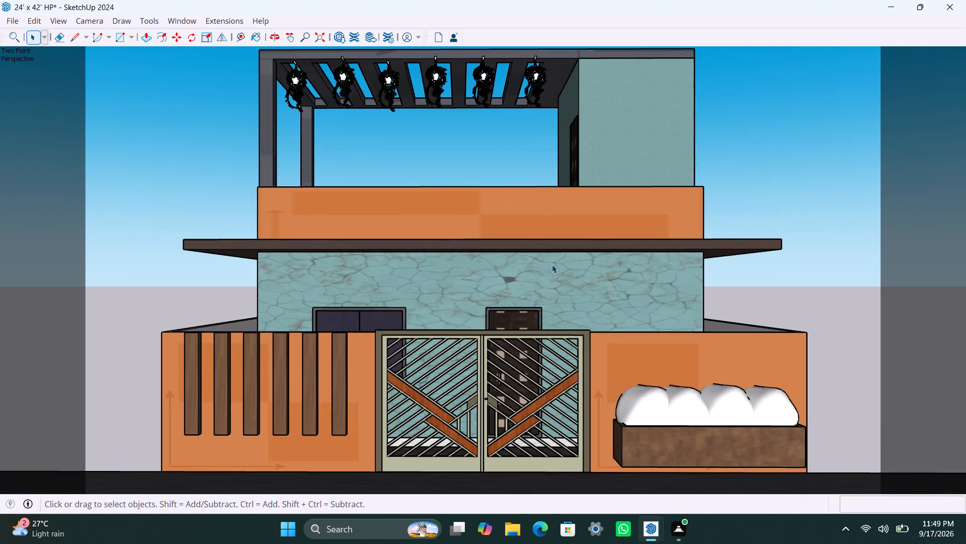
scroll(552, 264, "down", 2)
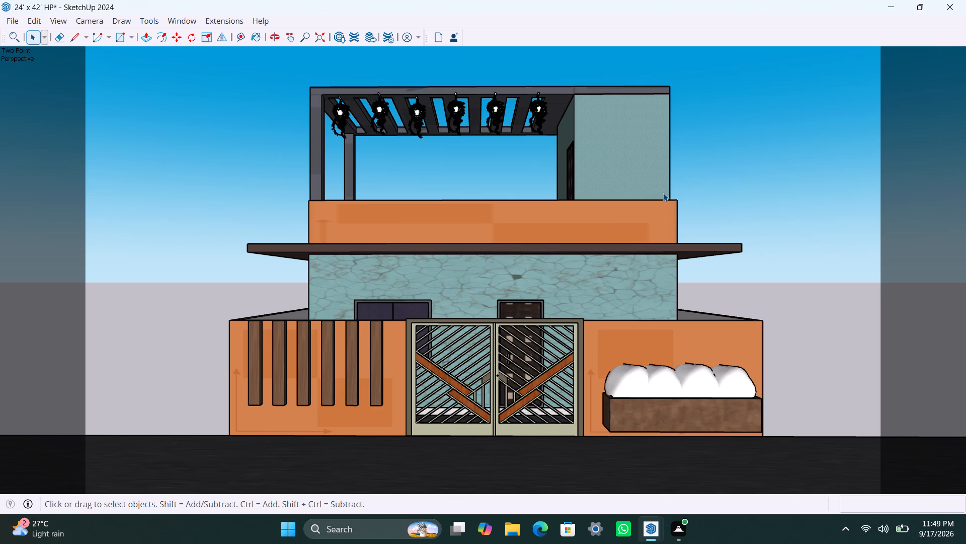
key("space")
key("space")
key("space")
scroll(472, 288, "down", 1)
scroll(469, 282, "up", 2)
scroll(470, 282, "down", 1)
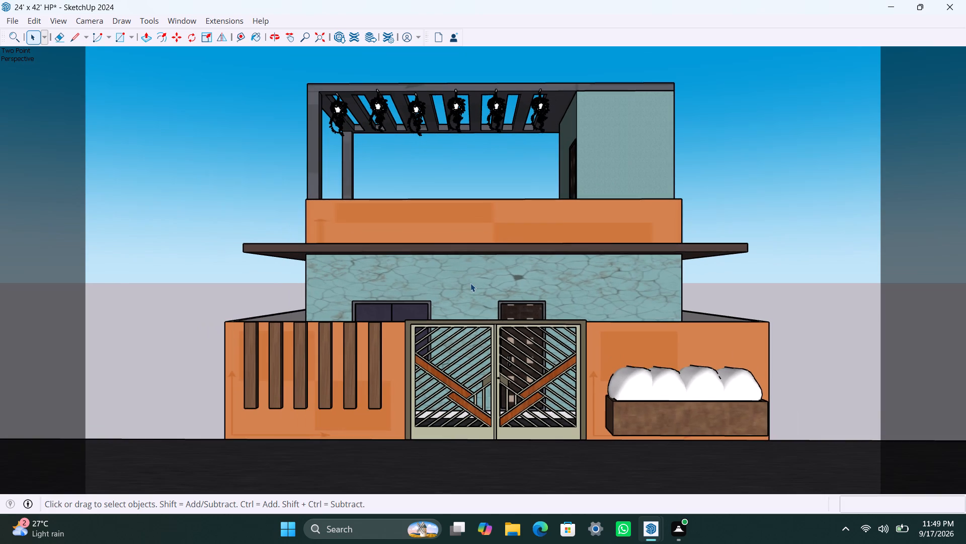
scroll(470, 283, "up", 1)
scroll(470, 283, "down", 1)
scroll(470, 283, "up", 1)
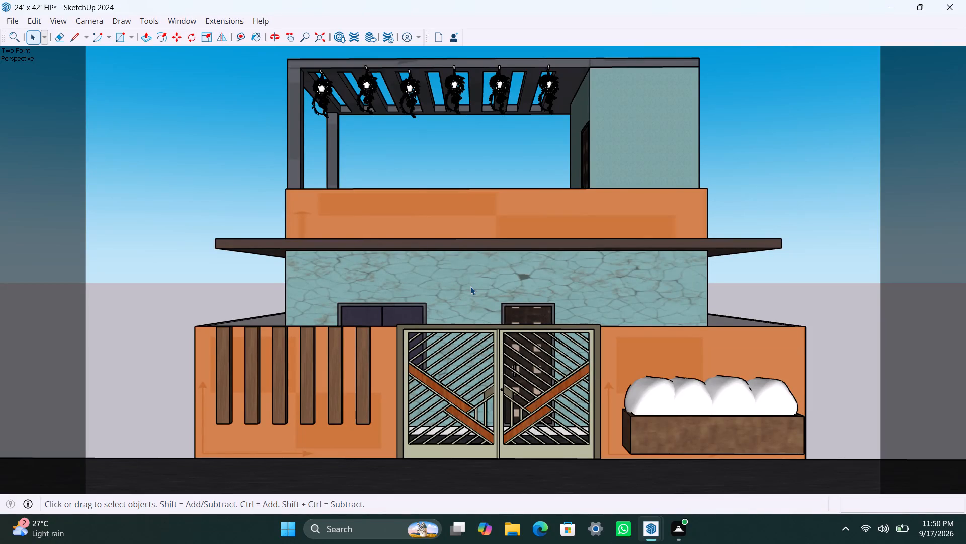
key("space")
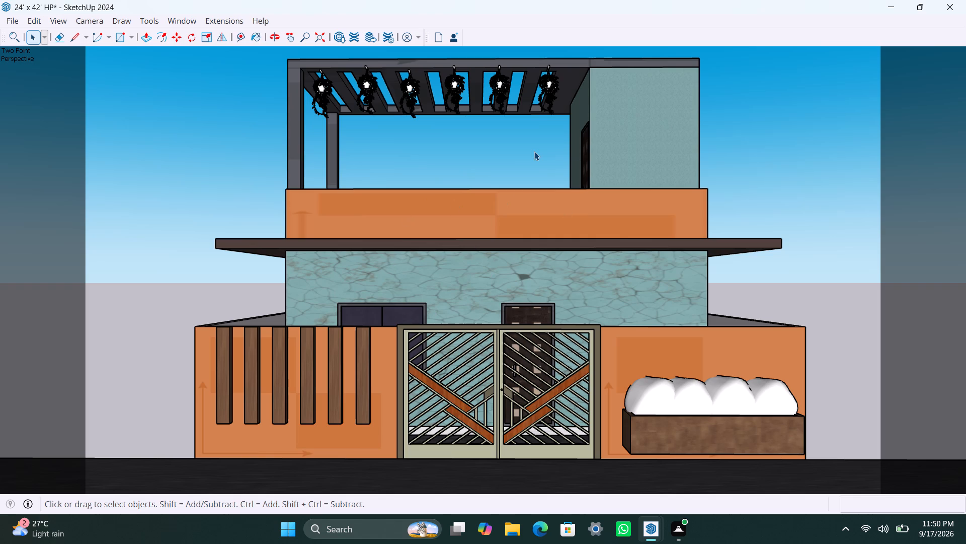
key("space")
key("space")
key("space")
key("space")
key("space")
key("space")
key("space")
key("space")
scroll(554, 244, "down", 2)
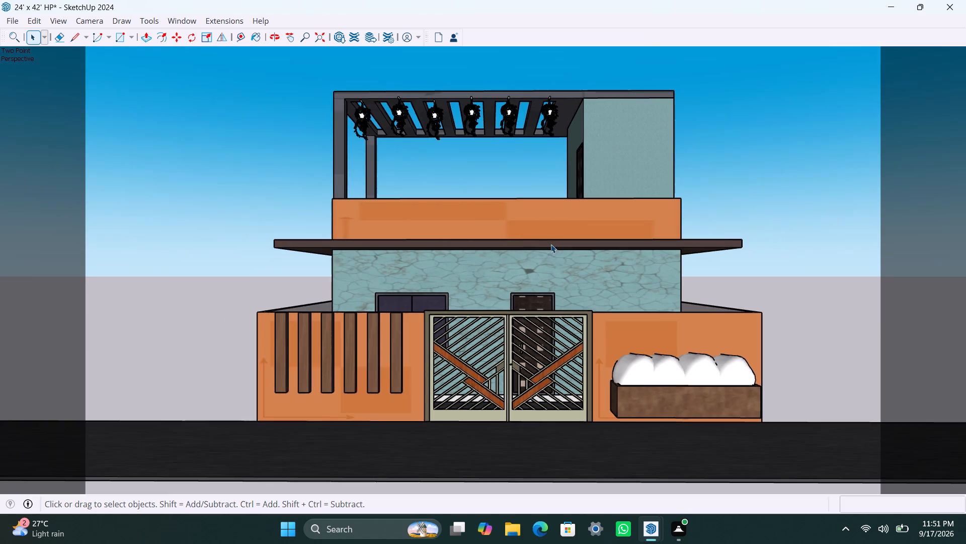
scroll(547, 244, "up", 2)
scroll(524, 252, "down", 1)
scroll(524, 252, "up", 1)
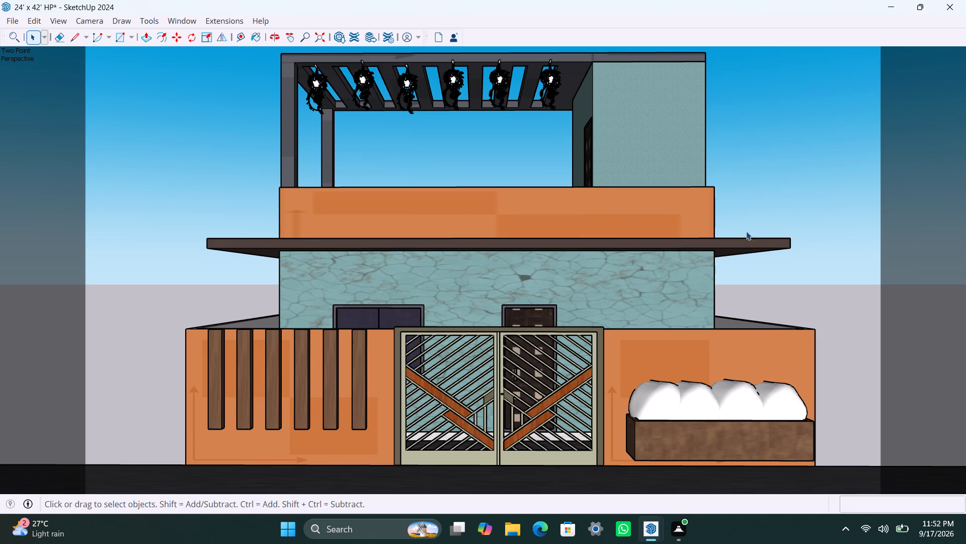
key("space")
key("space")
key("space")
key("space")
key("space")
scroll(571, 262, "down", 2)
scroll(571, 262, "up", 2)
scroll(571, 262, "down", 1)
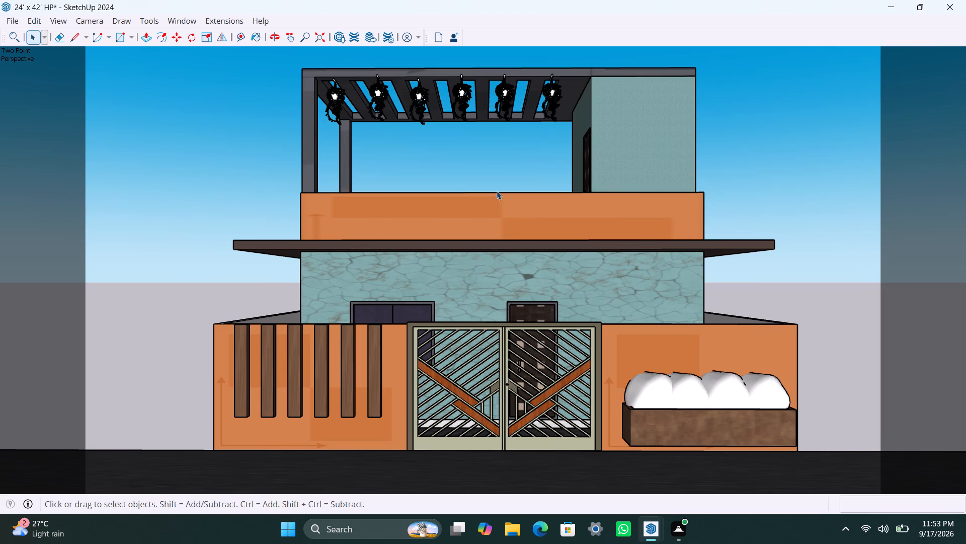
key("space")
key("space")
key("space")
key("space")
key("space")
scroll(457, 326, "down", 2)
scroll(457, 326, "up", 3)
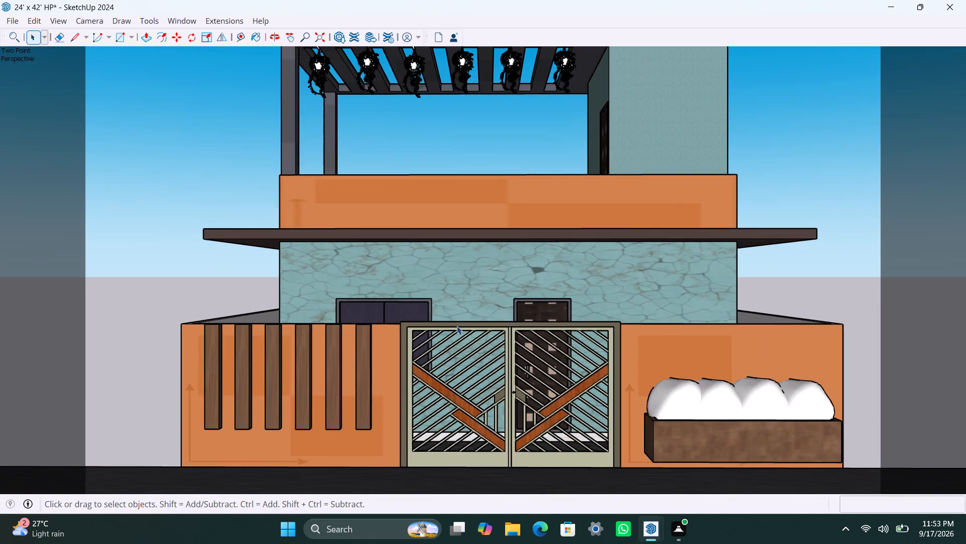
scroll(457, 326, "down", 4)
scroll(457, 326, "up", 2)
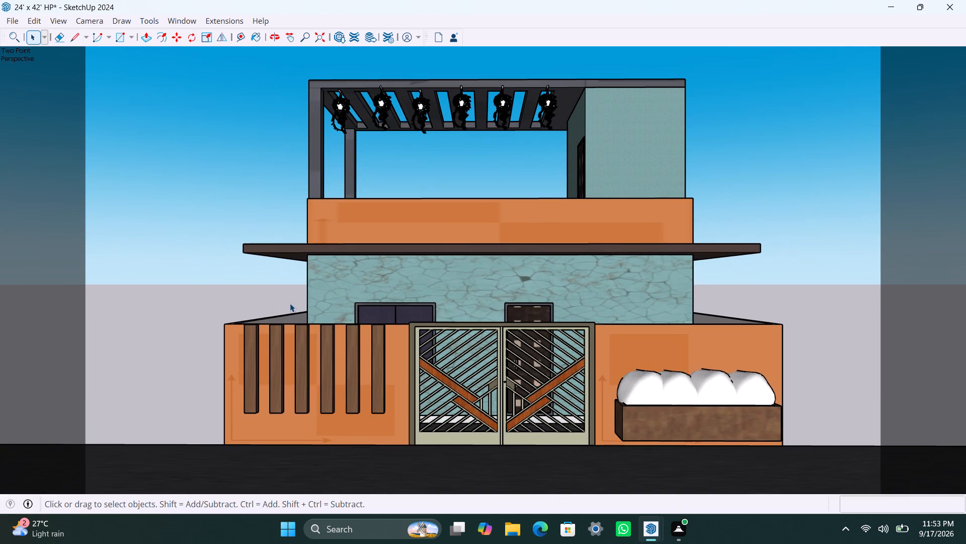
Examine the house front's separate objects by selecting the ground-floor walls, gate, planter bushes, planter box, parapet and upper floor in turn.
left_click(288, 302)
left_click(333, 286)
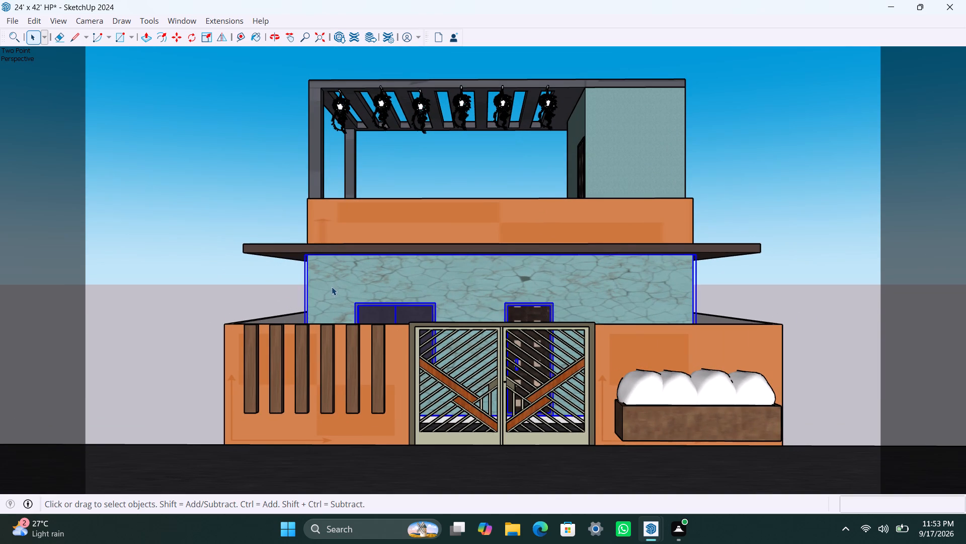
key("space")
left_click(725, 271)
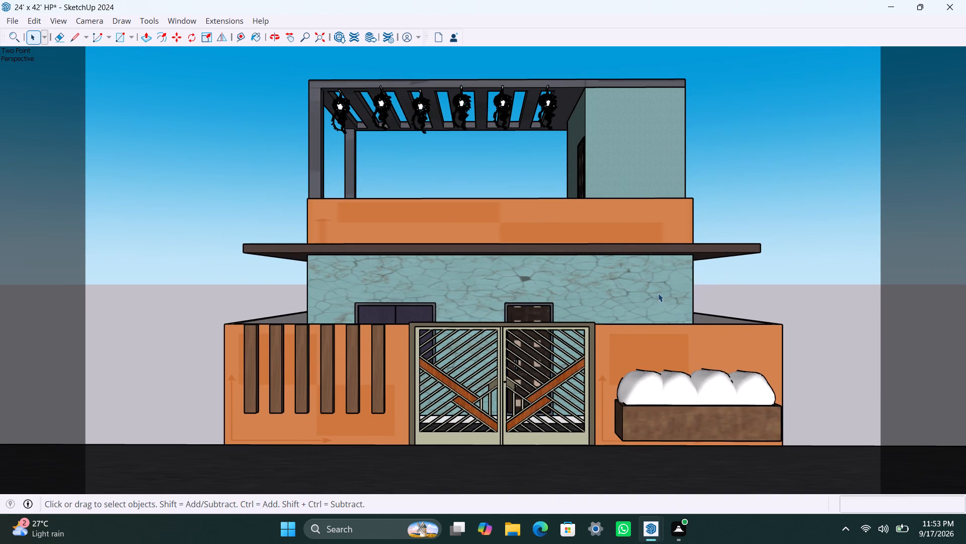
left_click(655, 294)
key("space")
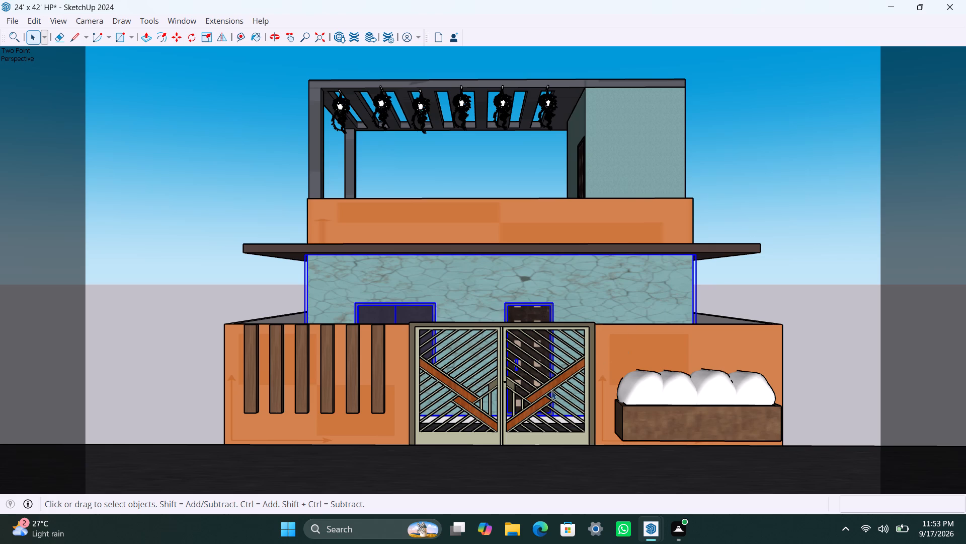
left_click(551, 391)
left_click(694, 364)
left_click(647, 387)
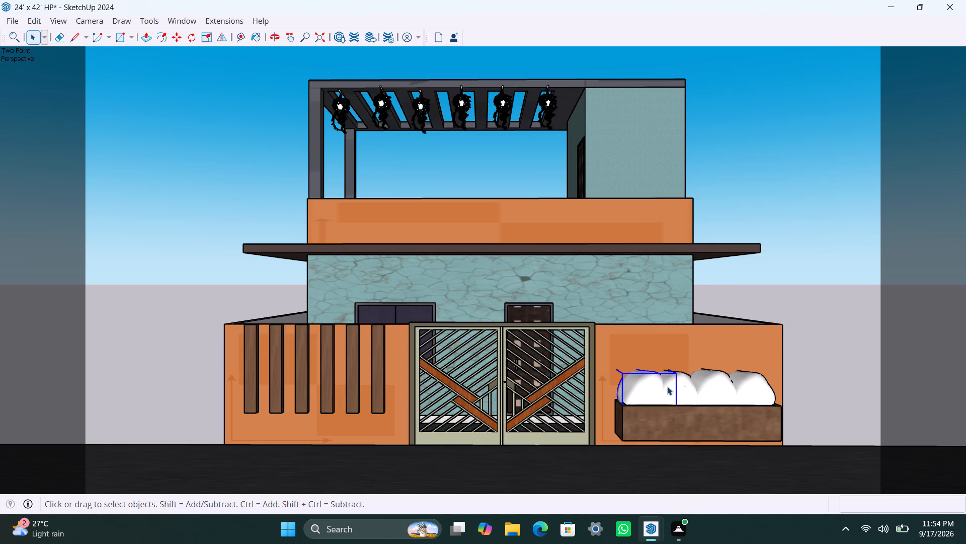
left_click(793, 323)
left_click(687, 384)
left_click(727, 377)
left_click(798, 341)
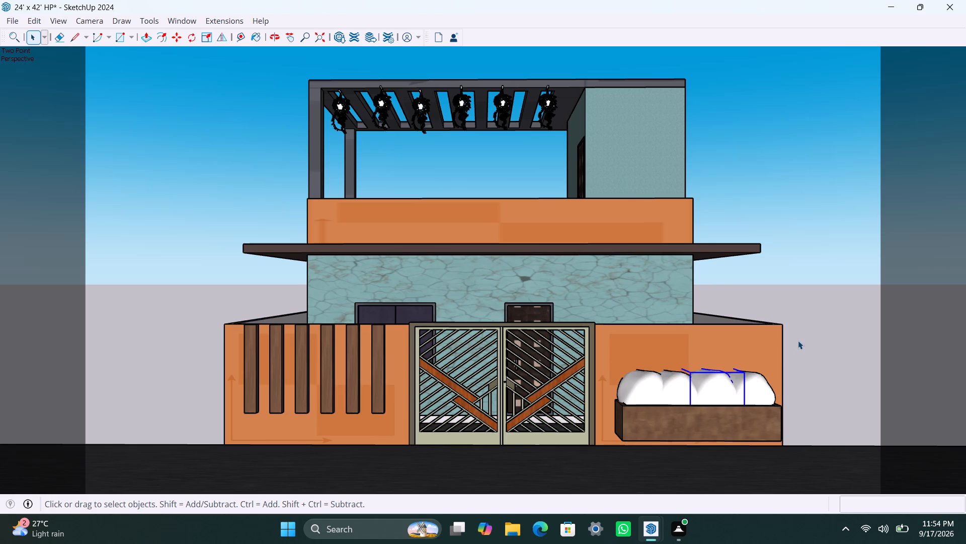
left_click(755, 398)
left_click(848, 362)
left_click(751, 427)
left_click(840, 376)
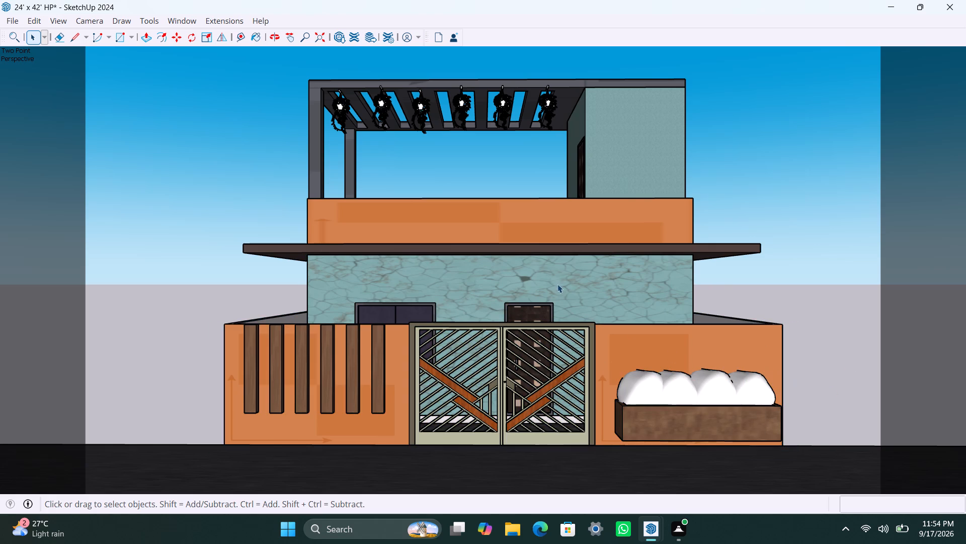
left_click_drag(558, 284, 561, 288)
left_click(730, 288)
left_click_drag(554, 219, 556, 227)
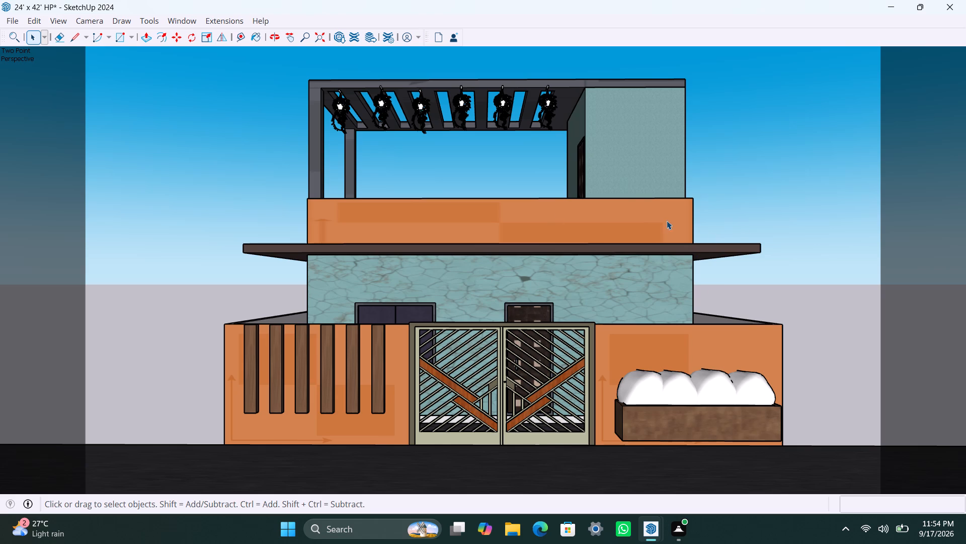
left_click(667, 221)
left_click(802, 263)
left_click_drag(637, 178, 637, 183)
left_click(467, 109)
left_click(790, 168)
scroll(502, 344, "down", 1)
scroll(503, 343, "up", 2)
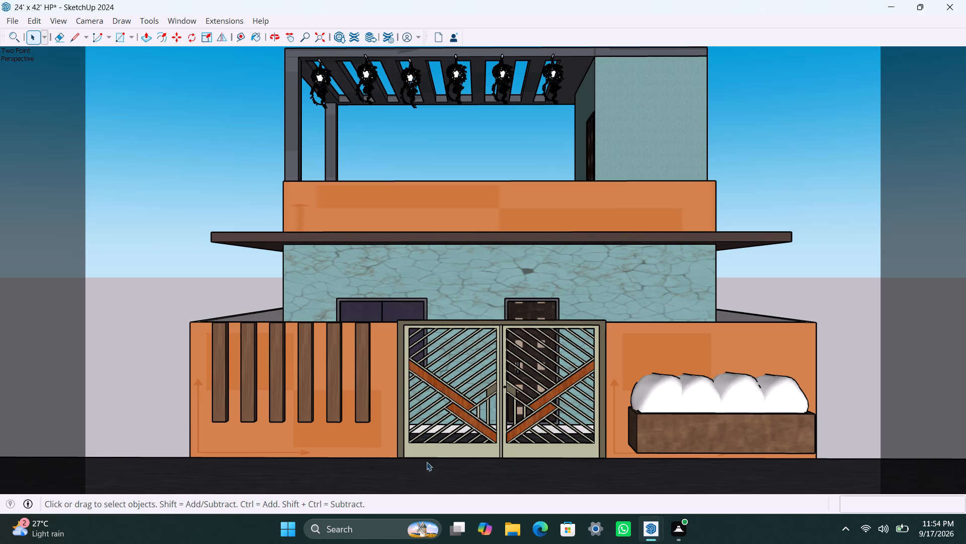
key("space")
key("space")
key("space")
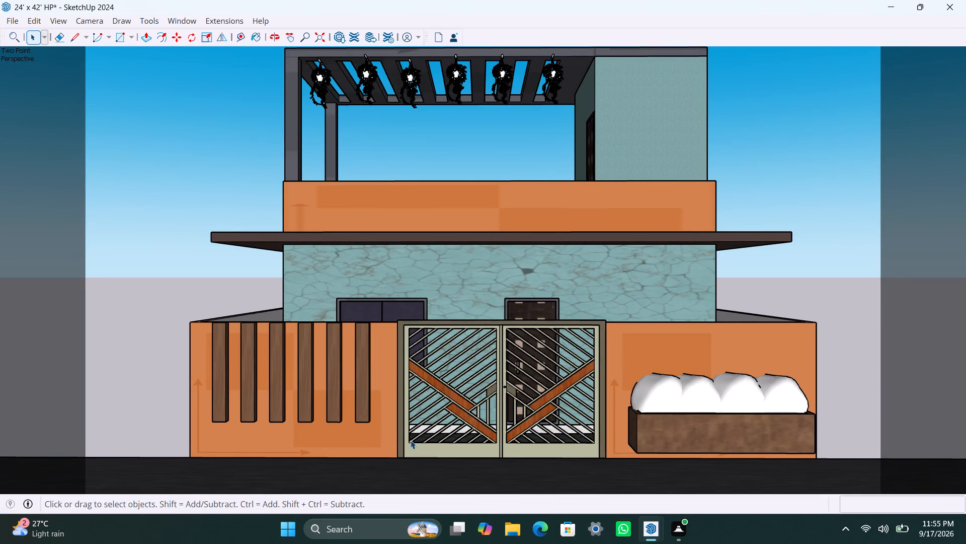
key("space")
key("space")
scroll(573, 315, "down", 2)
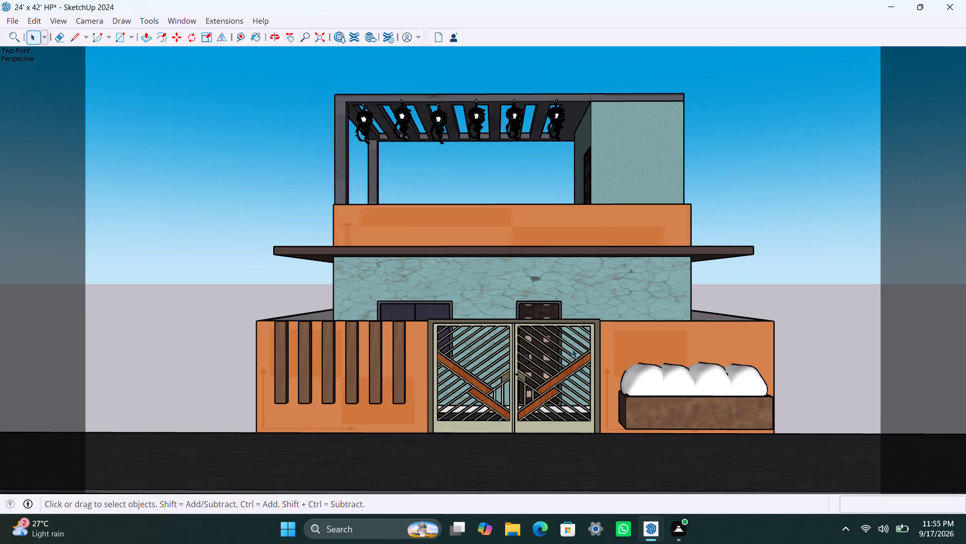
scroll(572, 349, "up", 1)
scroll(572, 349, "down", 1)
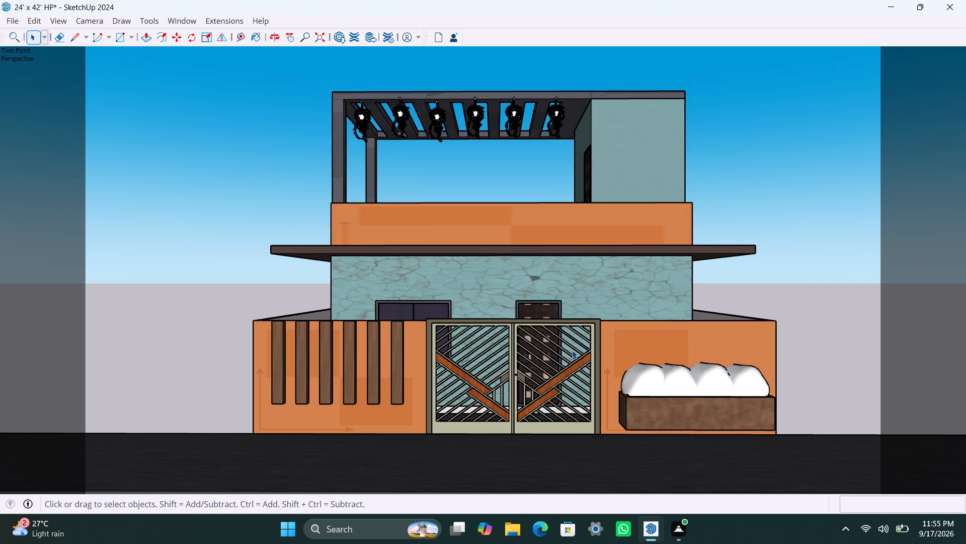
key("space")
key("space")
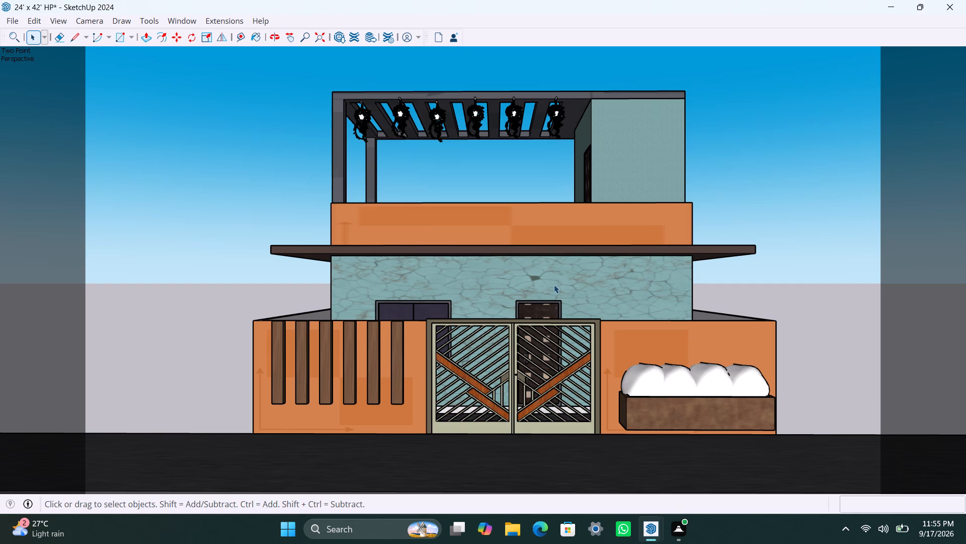
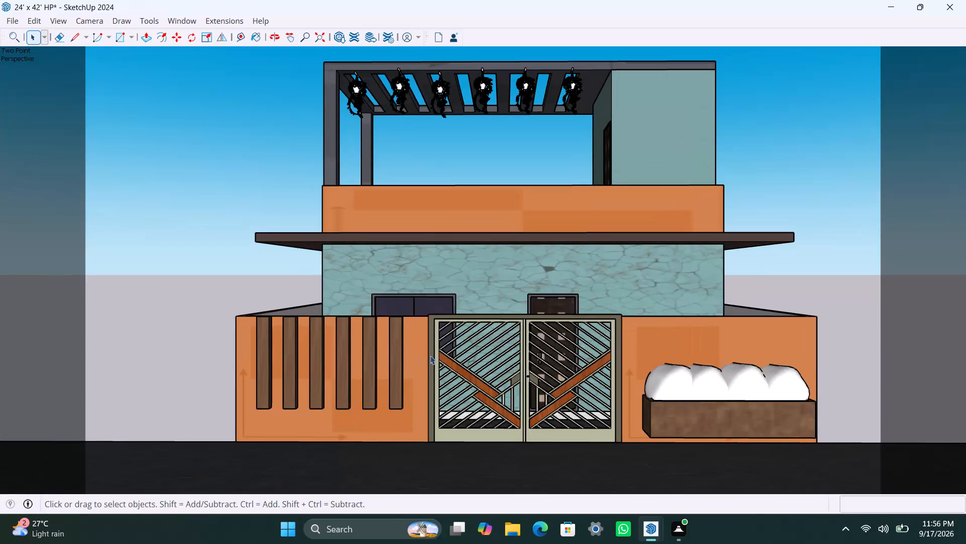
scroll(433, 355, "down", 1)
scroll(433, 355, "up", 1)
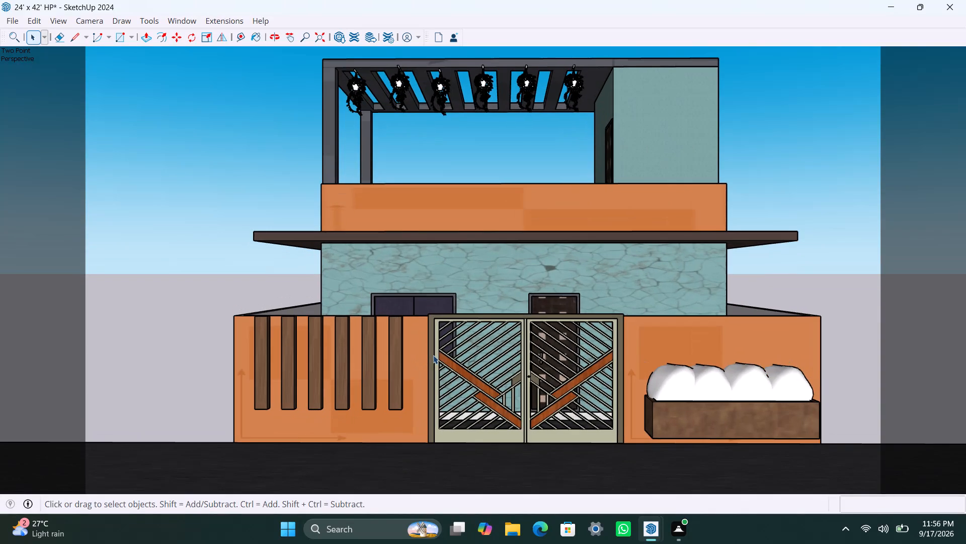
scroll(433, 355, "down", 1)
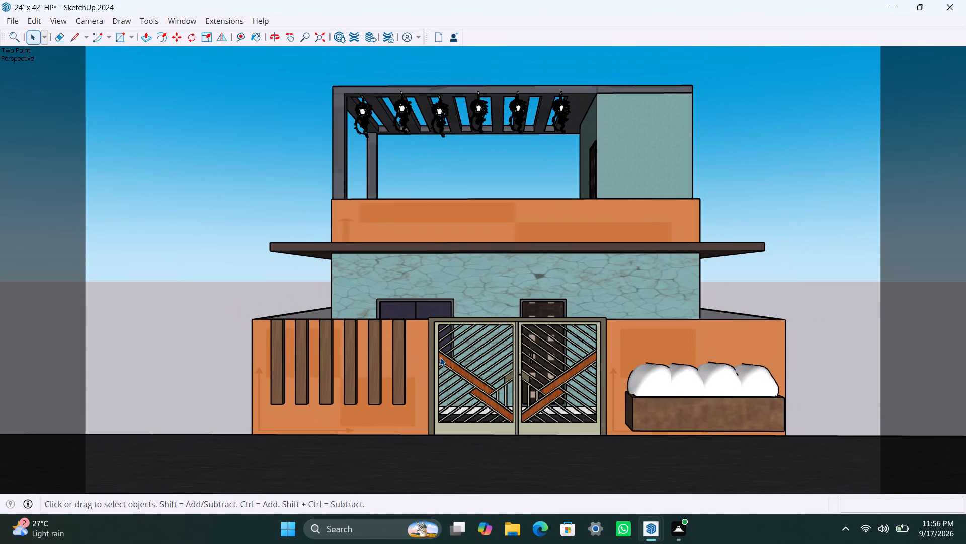
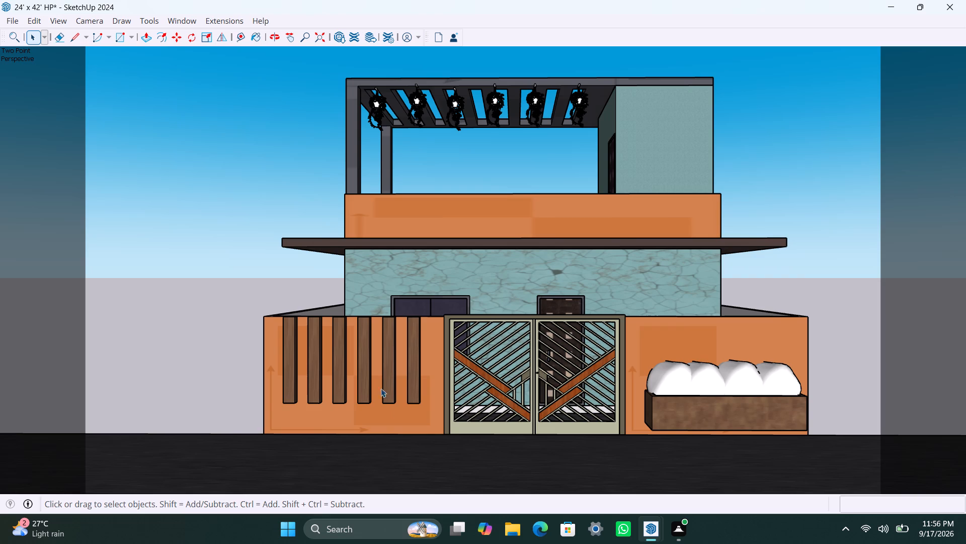
Save the 24' x 42' house model.
key("space")
key("space")
key("ctrl+s")
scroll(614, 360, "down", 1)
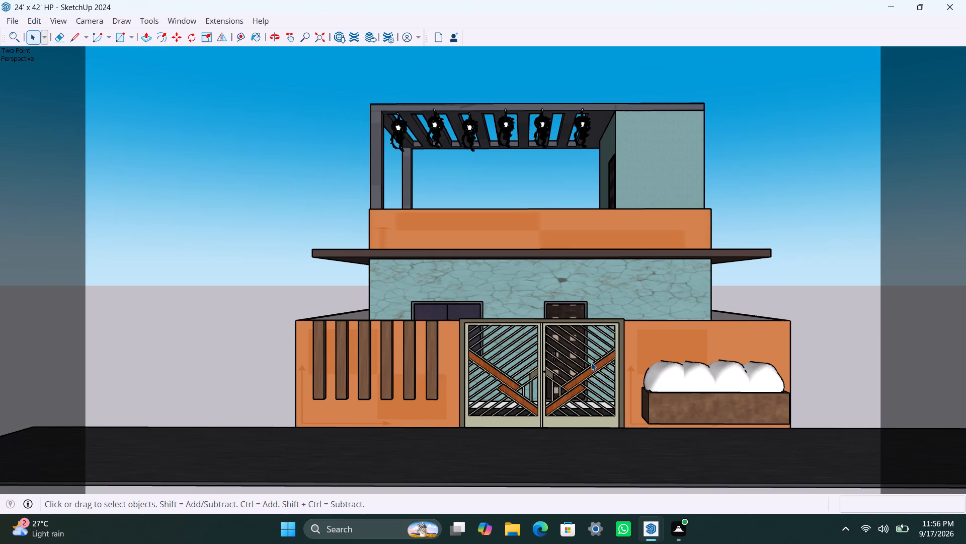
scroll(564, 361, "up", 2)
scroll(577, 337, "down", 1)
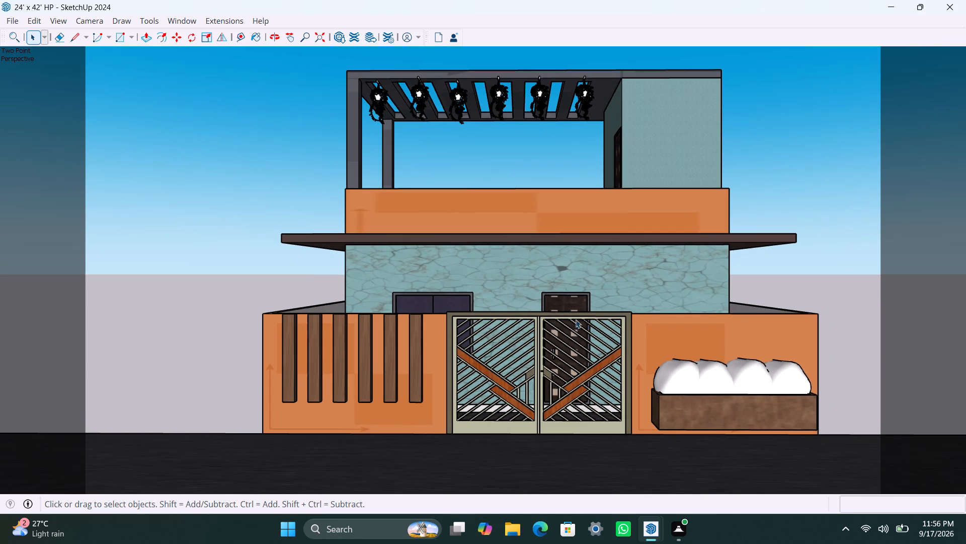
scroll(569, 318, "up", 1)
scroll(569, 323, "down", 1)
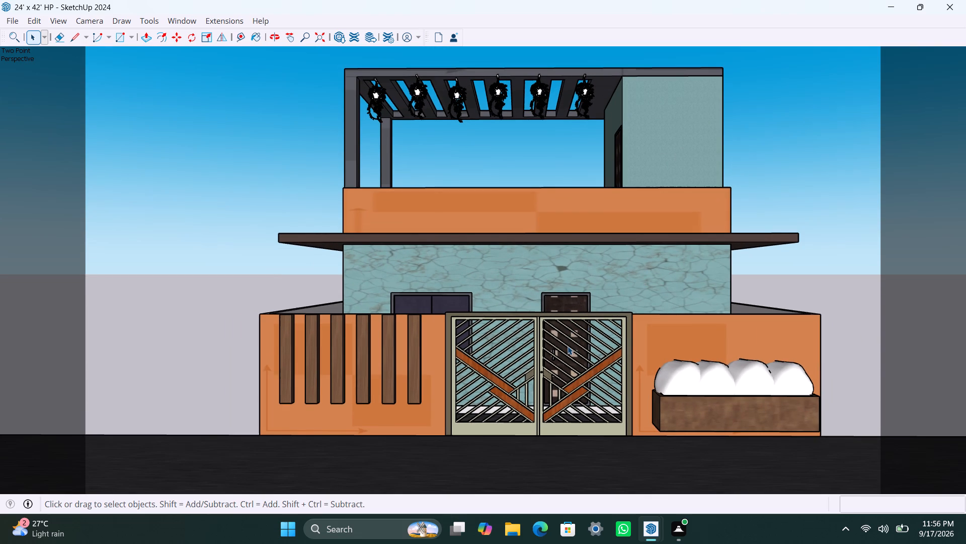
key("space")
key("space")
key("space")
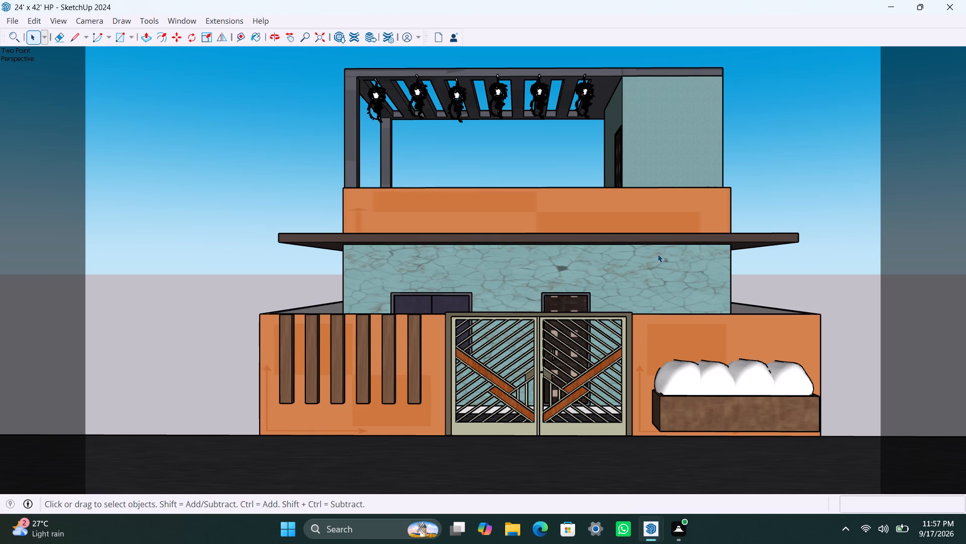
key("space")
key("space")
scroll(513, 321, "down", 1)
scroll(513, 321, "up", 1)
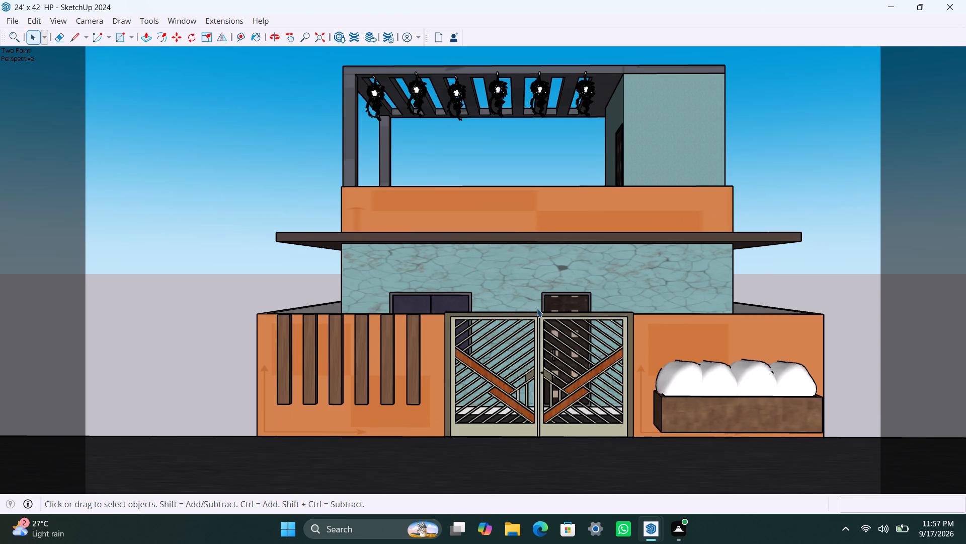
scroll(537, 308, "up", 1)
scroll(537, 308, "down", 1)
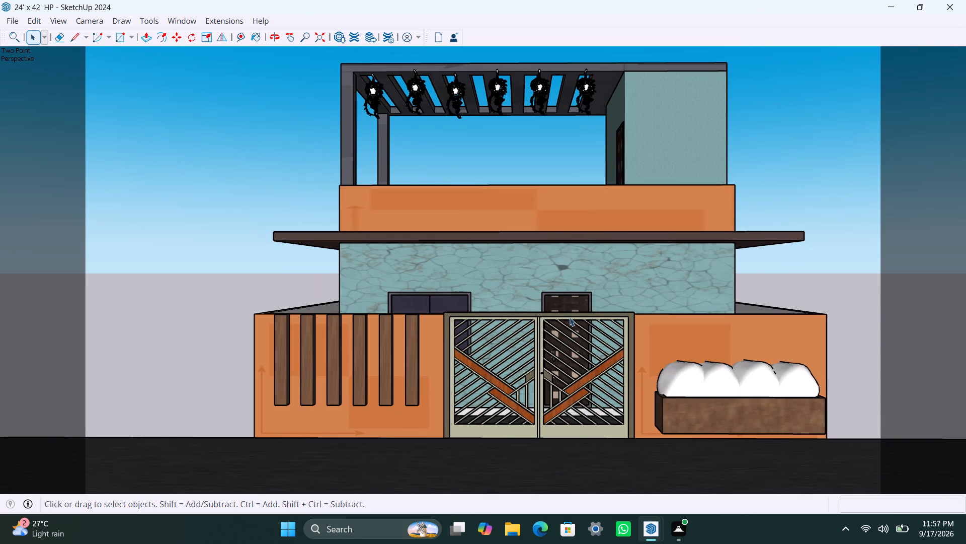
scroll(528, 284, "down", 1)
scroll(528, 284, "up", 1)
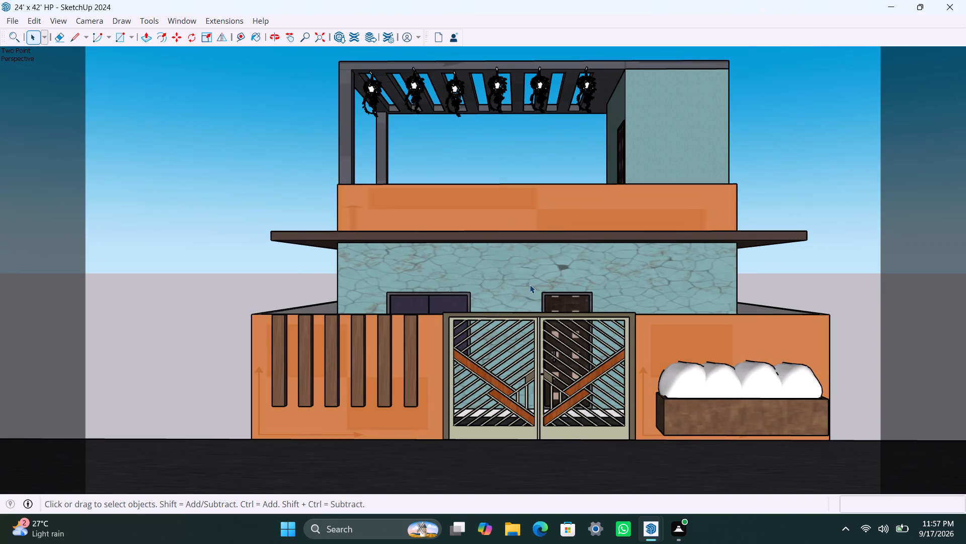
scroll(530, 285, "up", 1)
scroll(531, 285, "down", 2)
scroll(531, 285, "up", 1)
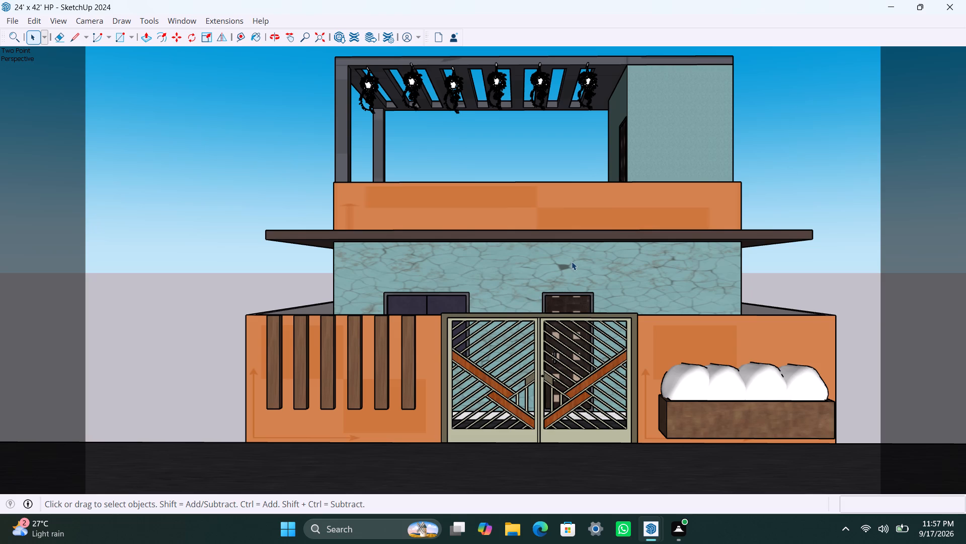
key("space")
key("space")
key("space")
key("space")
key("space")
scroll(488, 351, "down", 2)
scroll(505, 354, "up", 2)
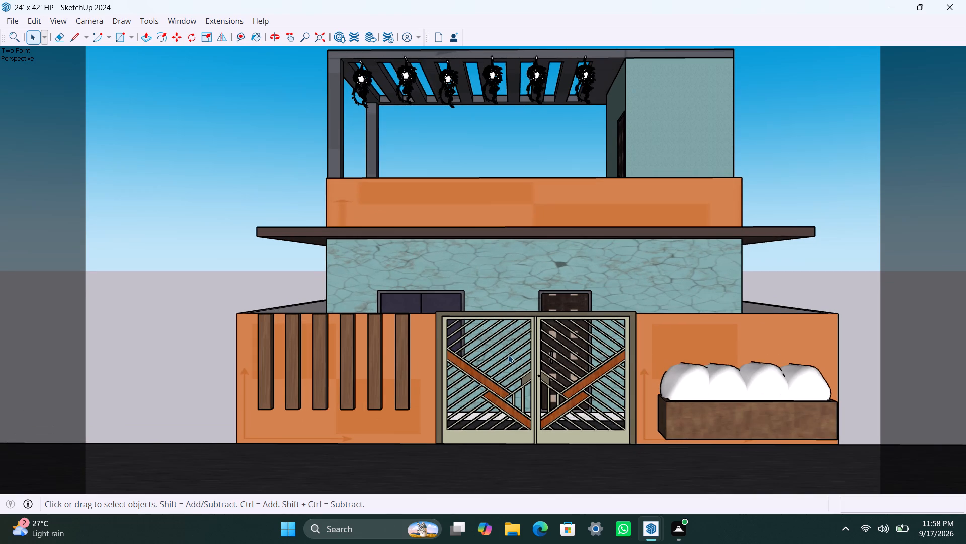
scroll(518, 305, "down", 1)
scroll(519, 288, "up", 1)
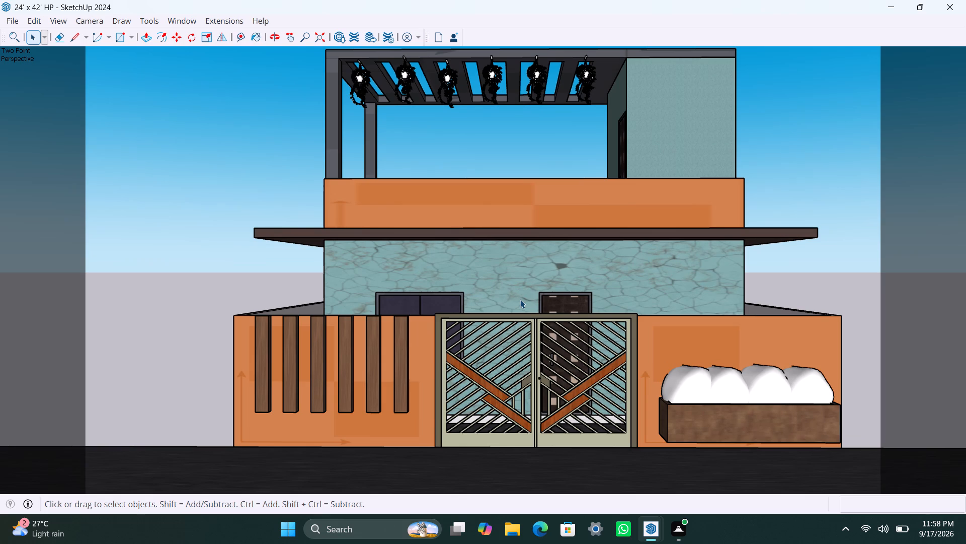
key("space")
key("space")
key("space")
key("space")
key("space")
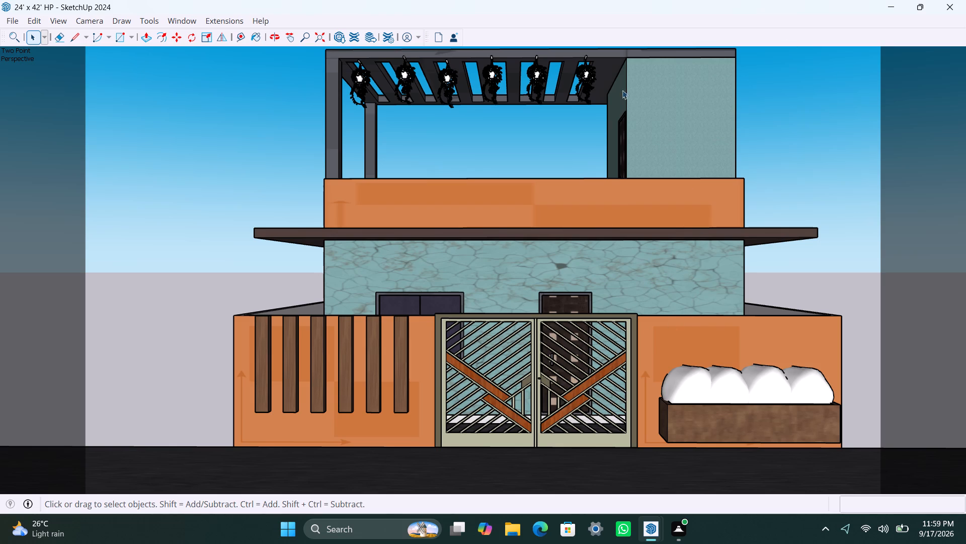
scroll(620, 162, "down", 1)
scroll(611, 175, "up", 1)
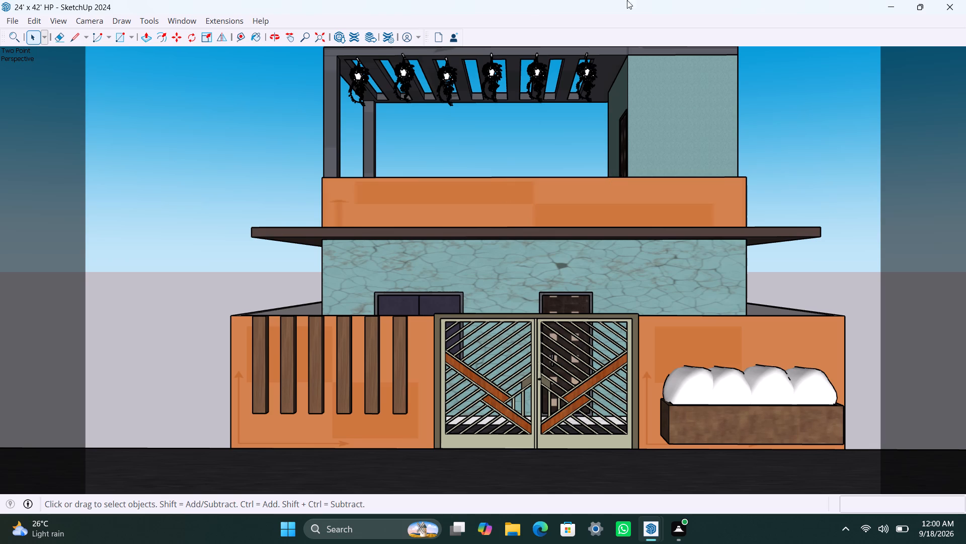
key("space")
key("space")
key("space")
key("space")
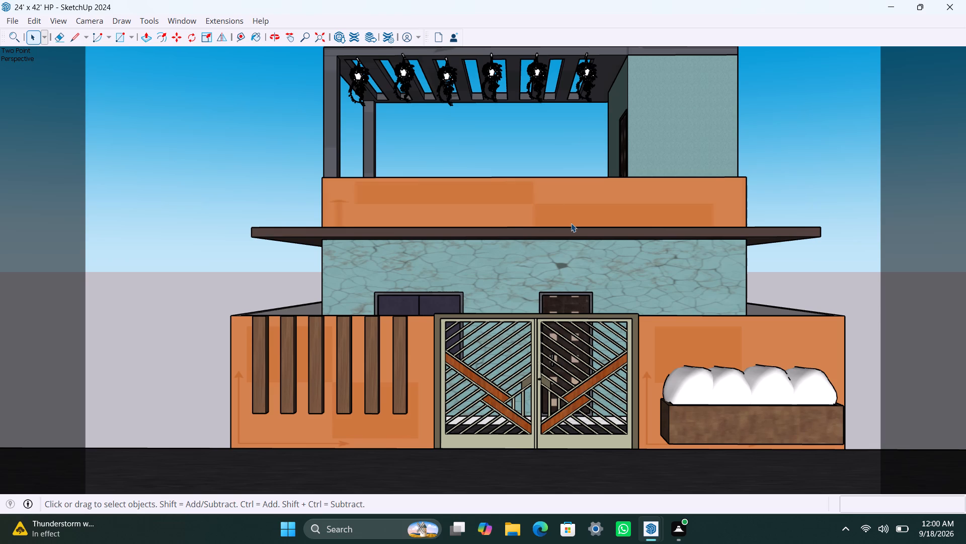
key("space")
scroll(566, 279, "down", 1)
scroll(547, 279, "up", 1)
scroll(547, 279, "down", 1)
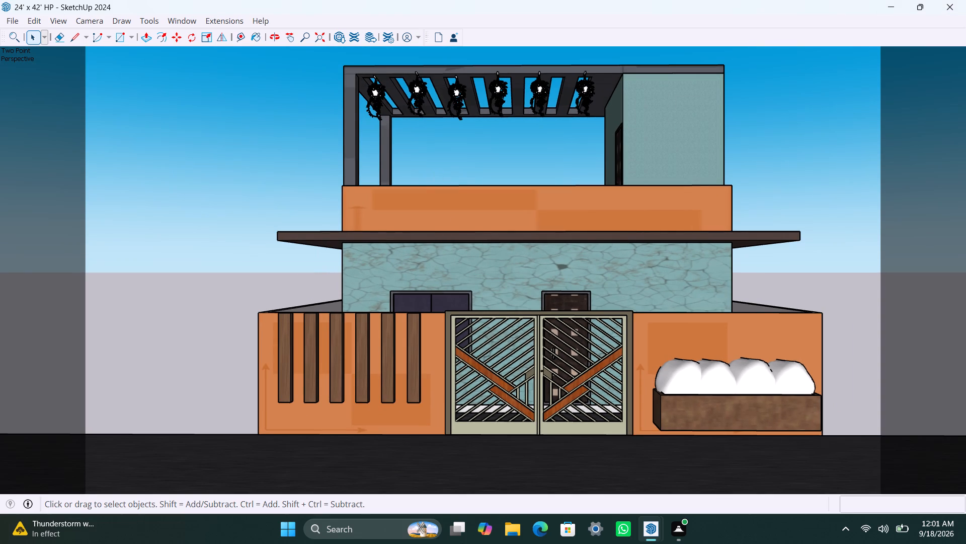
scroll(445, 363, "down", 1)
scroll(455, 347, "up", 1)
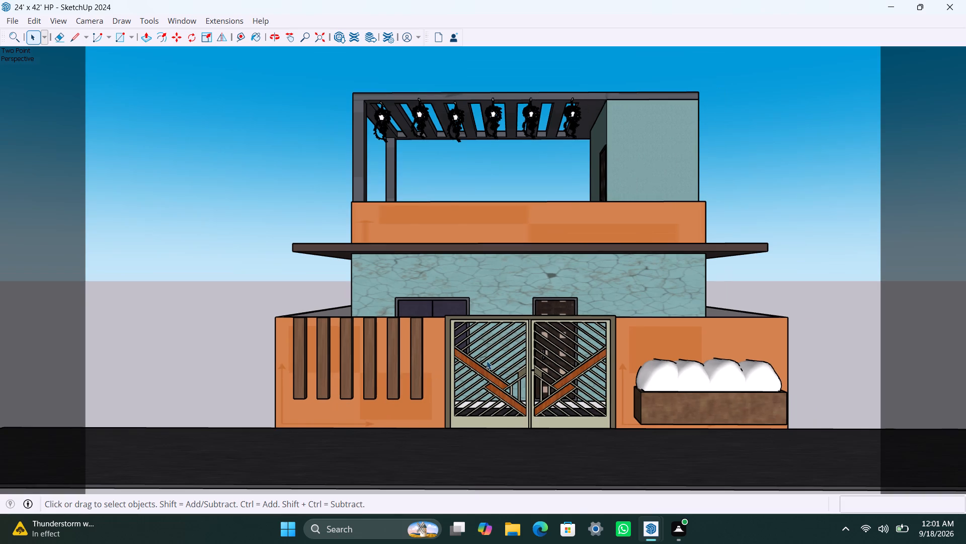
Examine the house's front elevation at different zoom levels, from the gate and boundary wall up to the rooftop pergola.
scroll(565, 342, "up", 1)
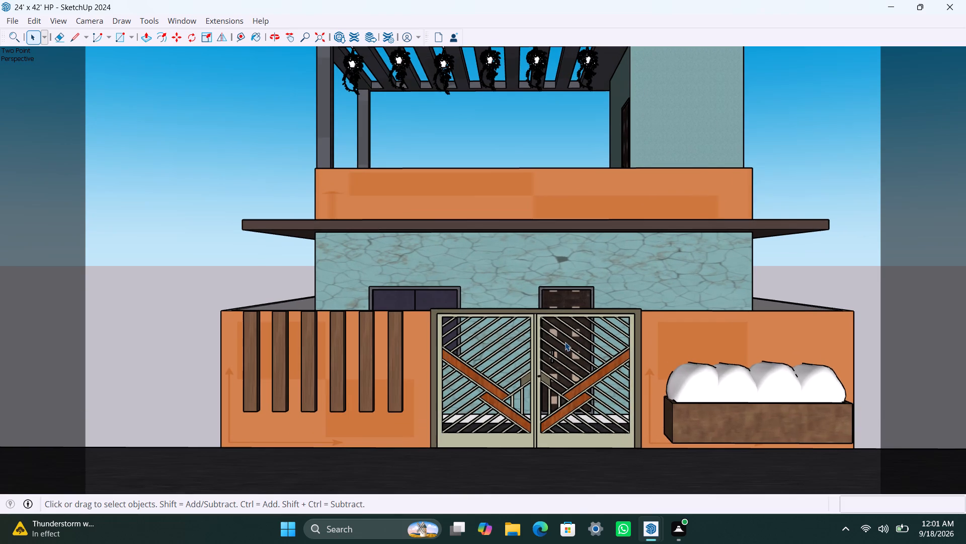
scroll(565, 343, "down", 1)
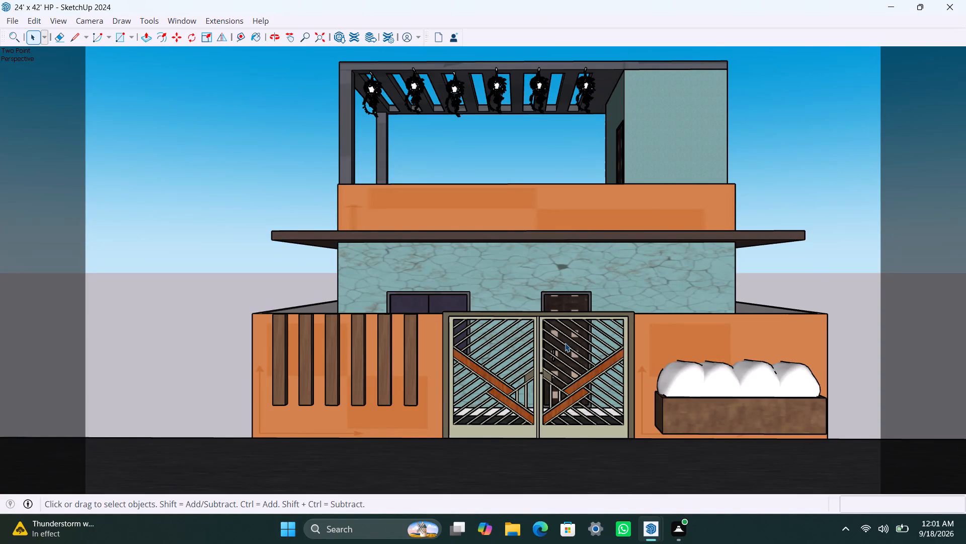
scroll(566, 344, "down", 1)
scroll(566, 344, "up", 1)
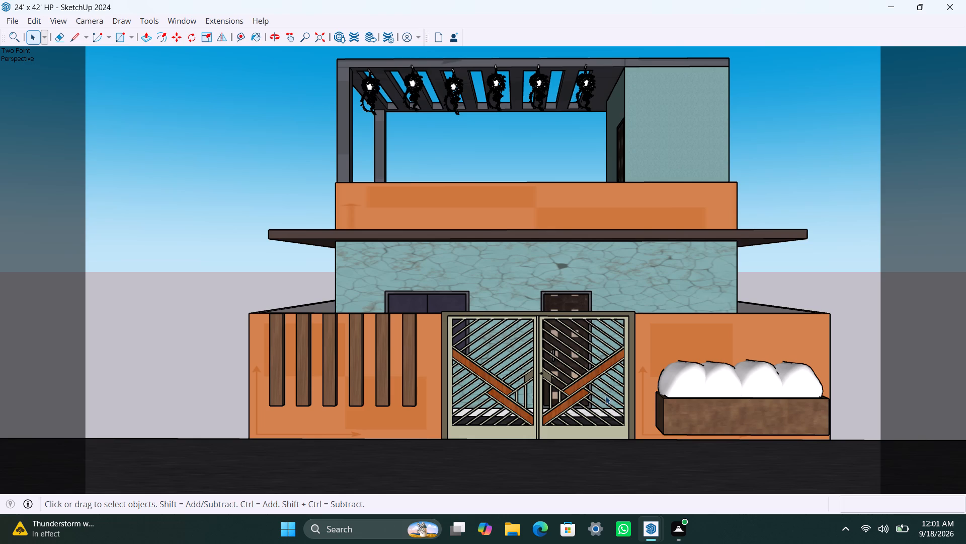
scroll(579, 394, "up", 2)
scroll(571, 379, "down", 2)
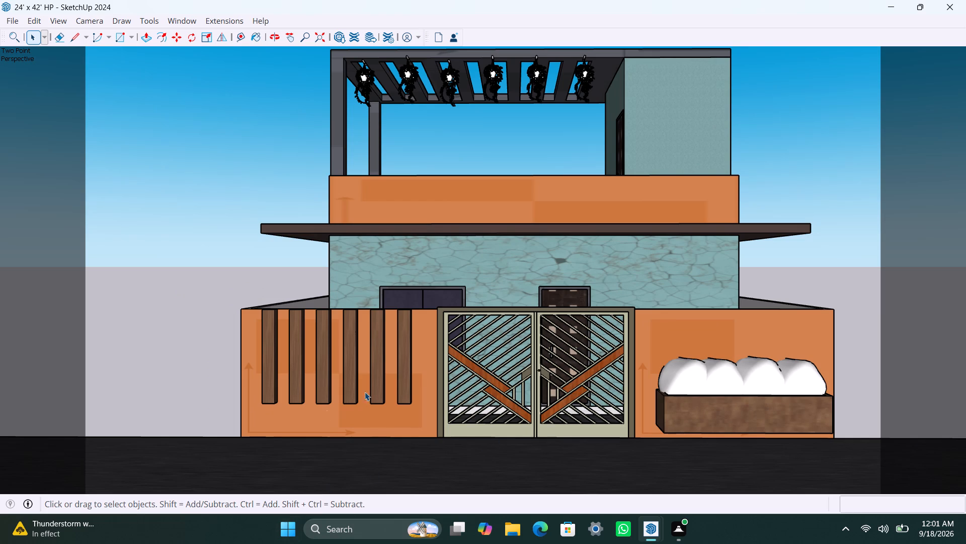
scroll(444, 387, "down", 1)
scroll(442, 374, "up", 1)
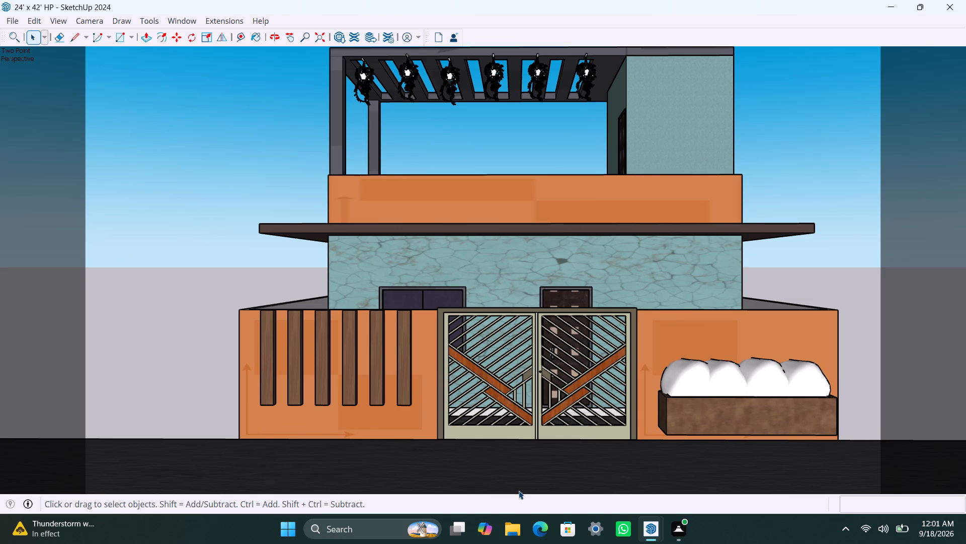
scroll(523, 431, "down", 1)
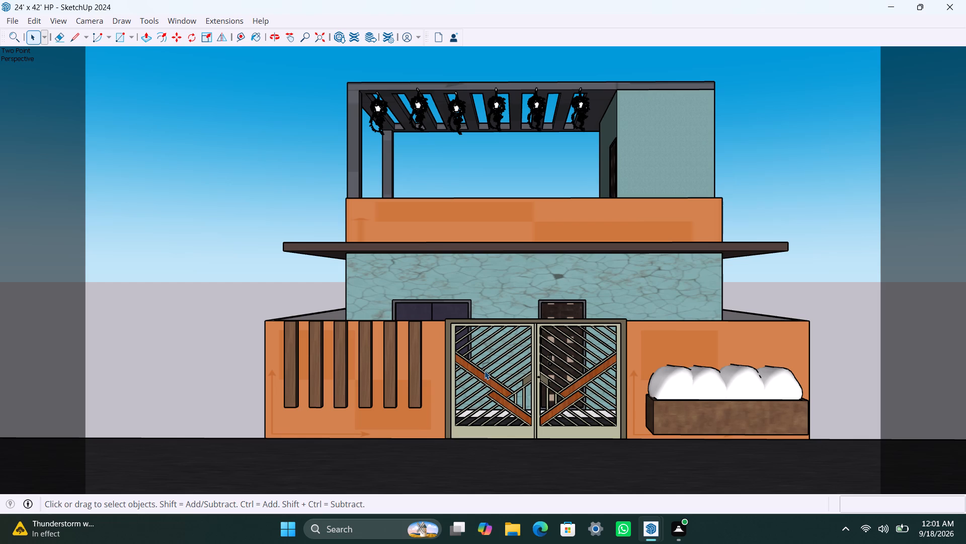
scroll(485, 371, "down", 1)
scroll(485, 371, "up", 1)
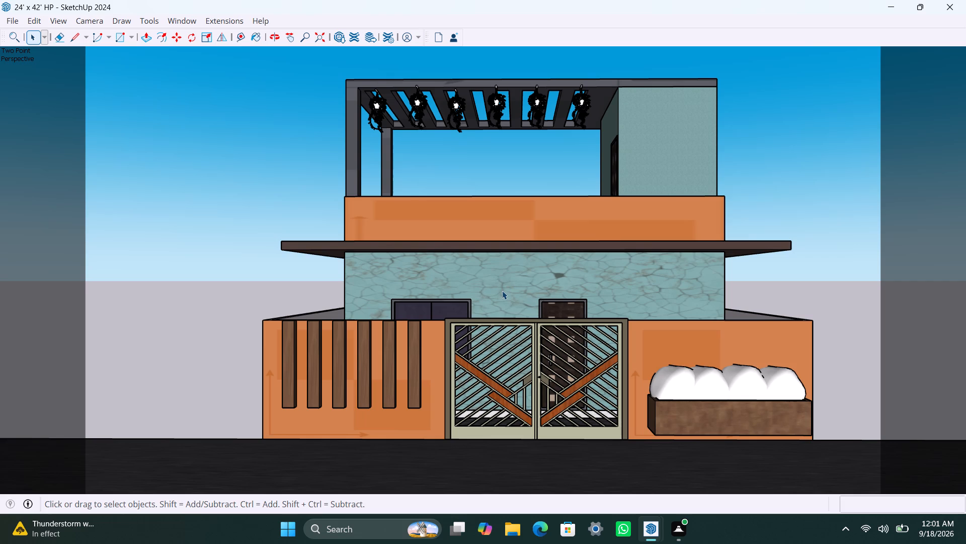
scroll(503, 291, "down", 1)
scroll(503, 291, "up", 2)
scroll(502, 293, "down", 1)
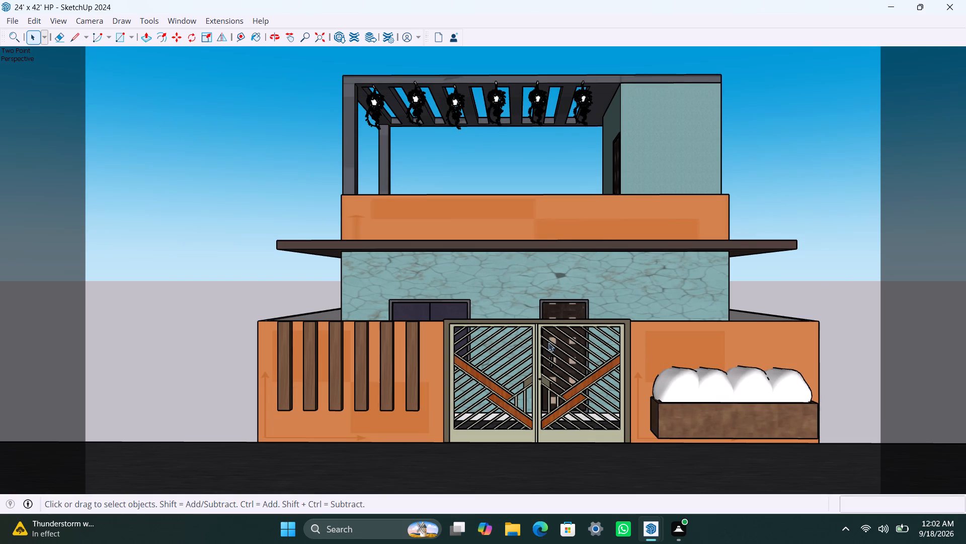
scroll(543, 341, "down", 1)
scroll(541, 341, "up", 1)
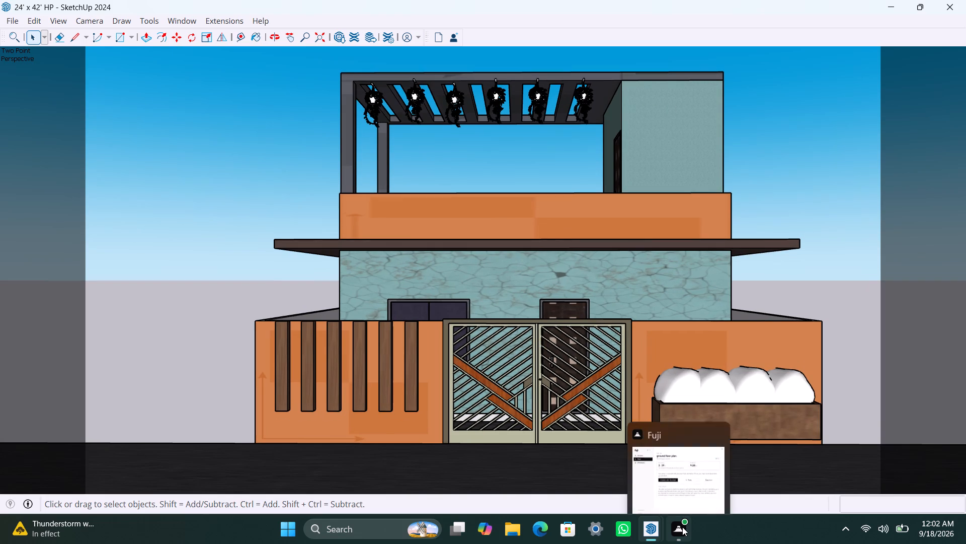
Open Snipping Tool and capture a rectangular screenshot of the whole house front, from the sky down to the road.
left_click(364, 539)
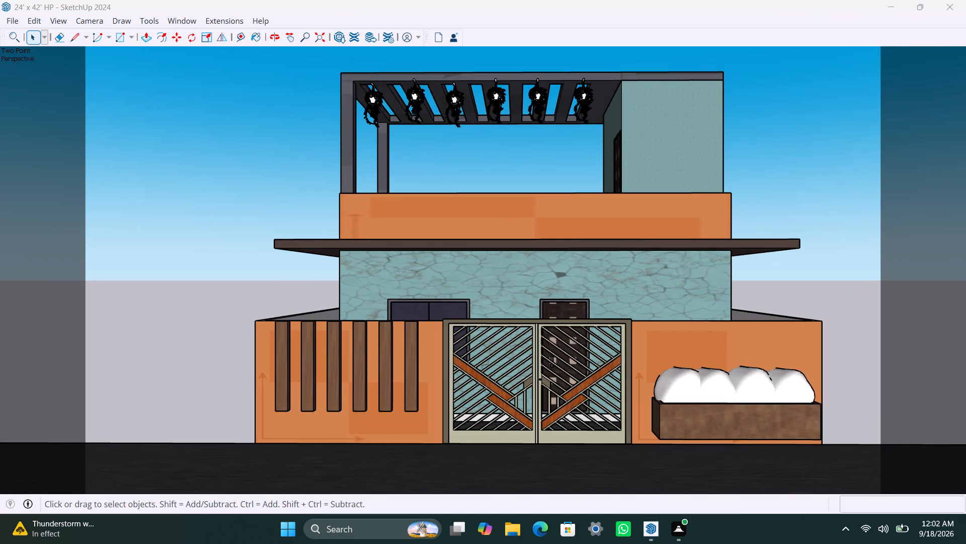
left_click(362, 538)
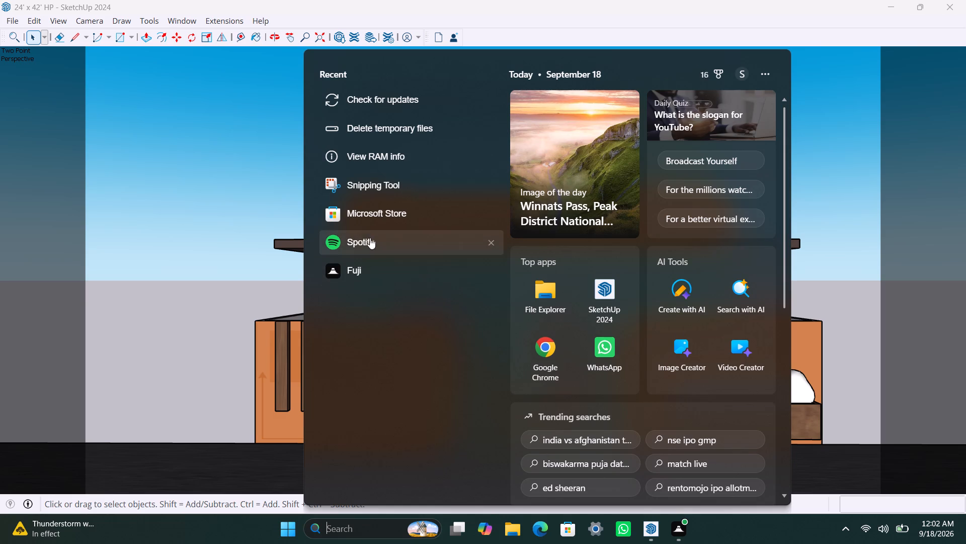
left_click(372, 191)
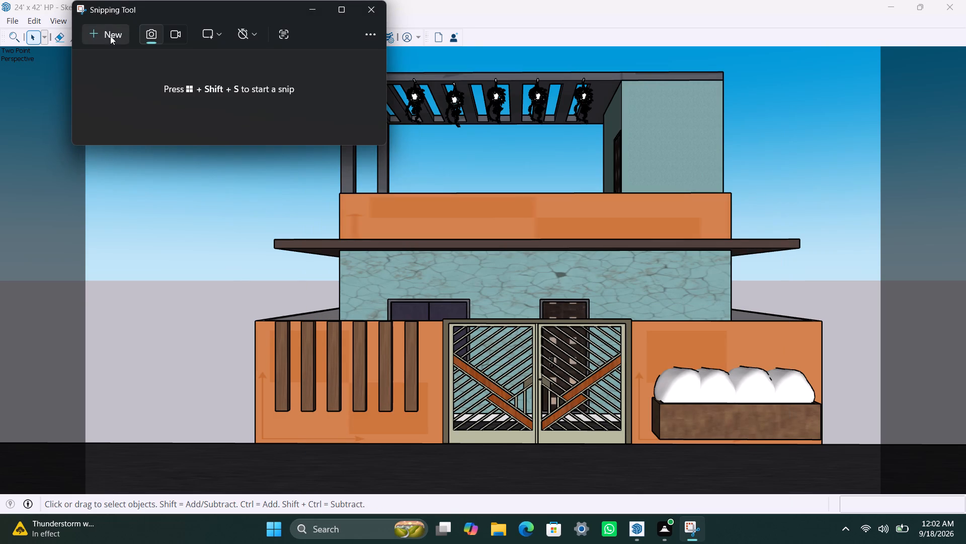
left_click(108, 36)
left_click_drag(200, 55, 217, 77)
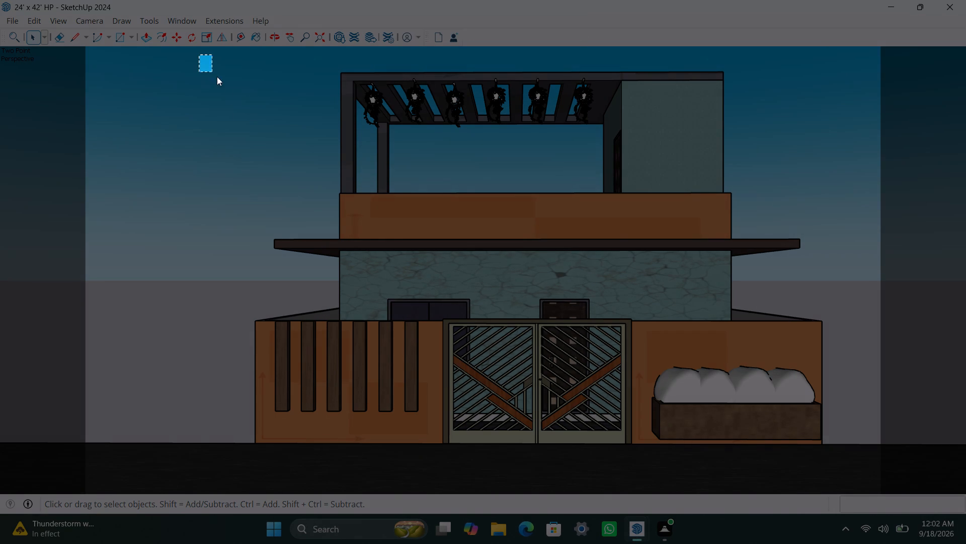
left_click_drag(217, 77, 877, 443)
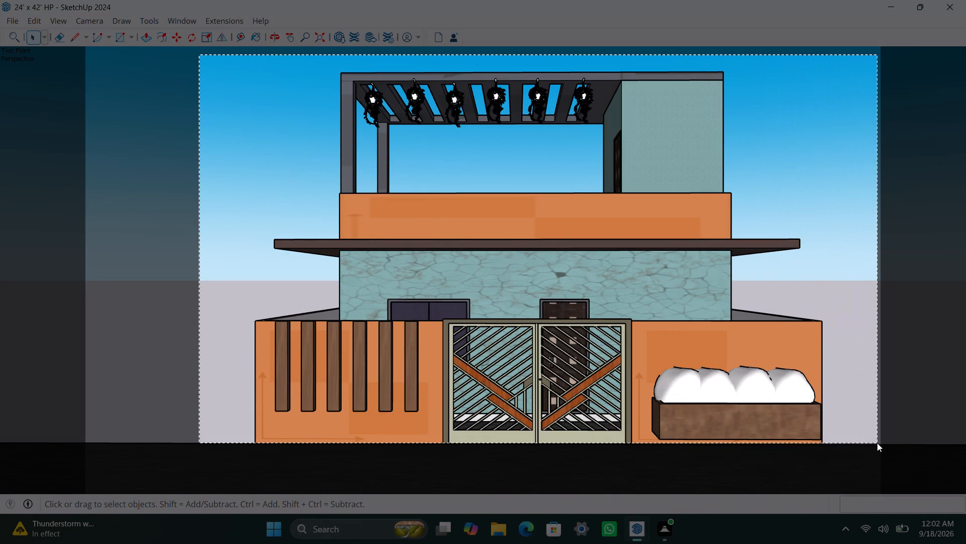
left_click_drag(877, 443, 882, 488)
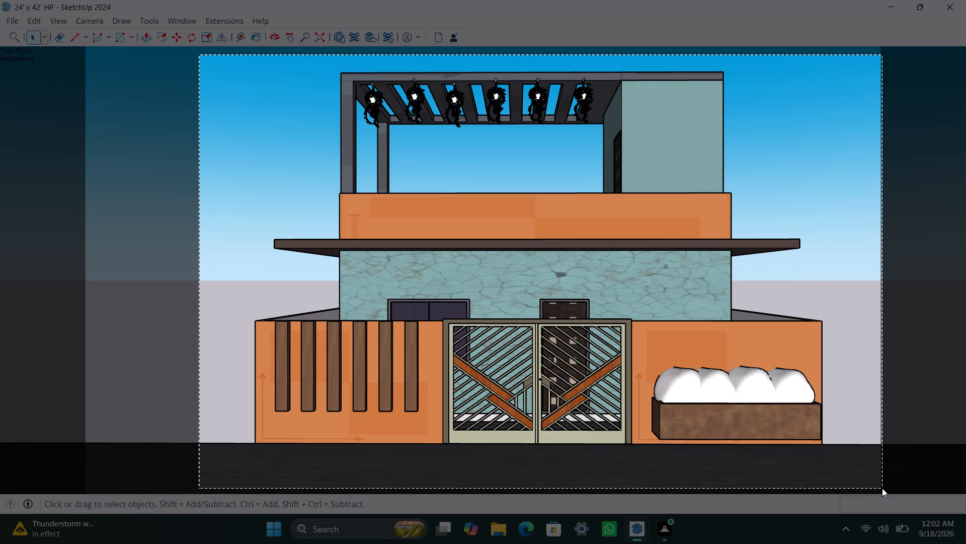
left_click_drag(882, 488, 882, 494)
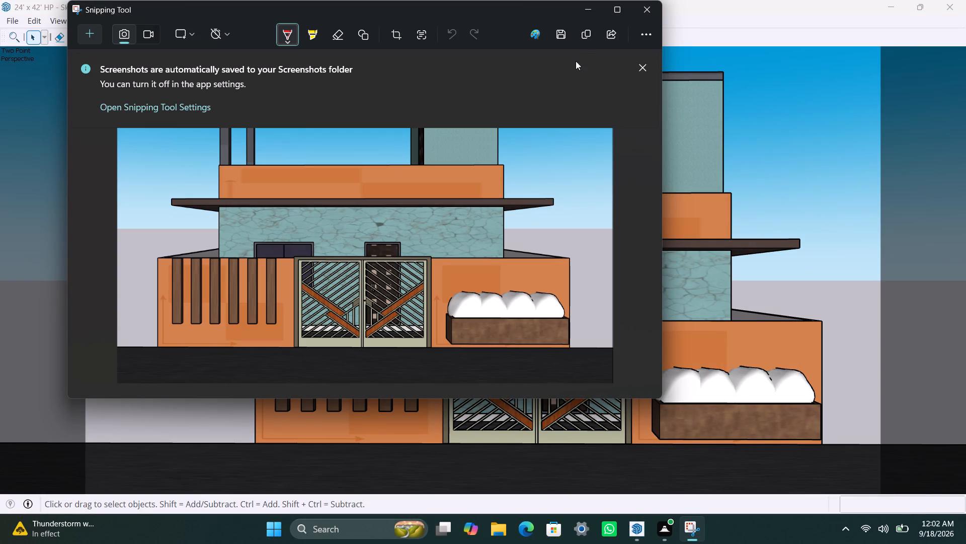
Save the screenshot as a PNG named 24'x42' HP 3D in the internship photos folder, and close Snipping Tool.
left_click(568, 29)
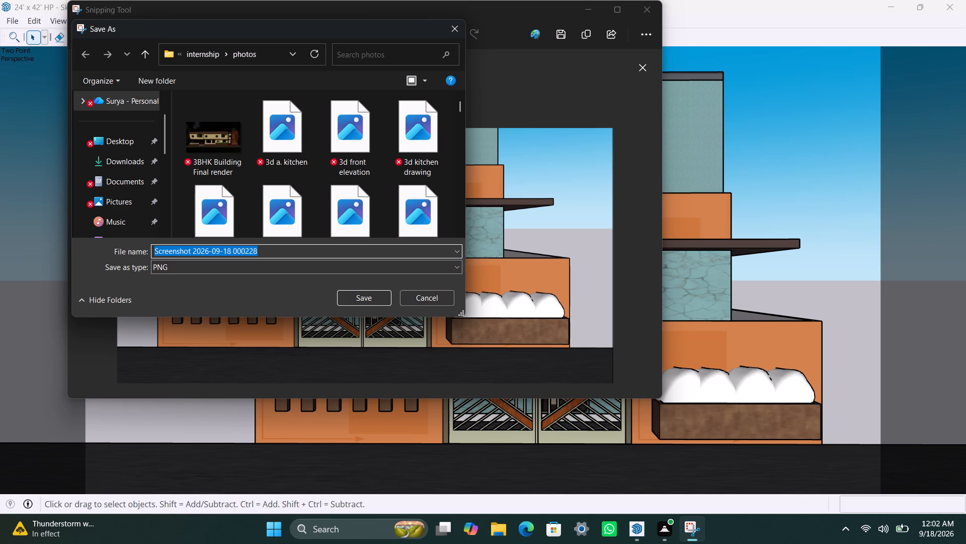
type("24'")
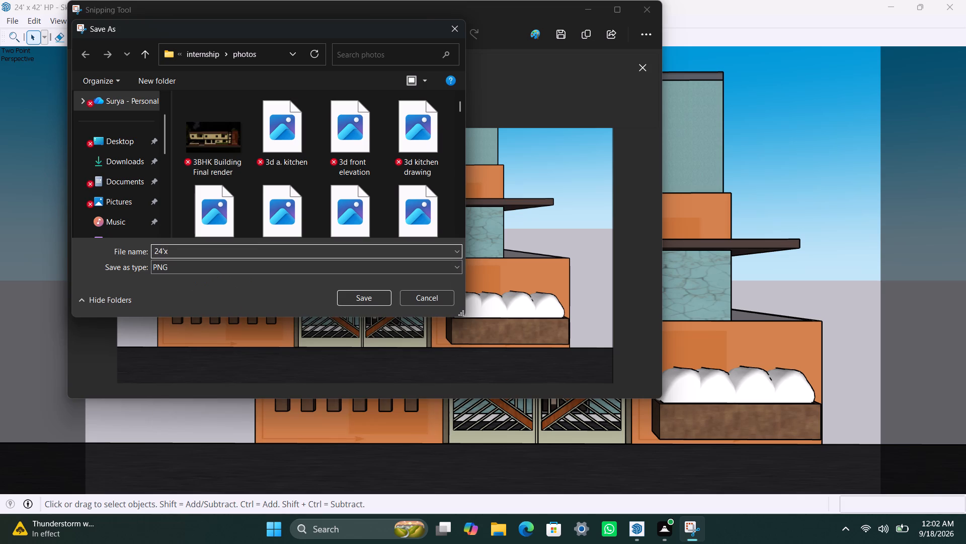
type("42'")
key("space")
type("3D")
left_click(374, 296)
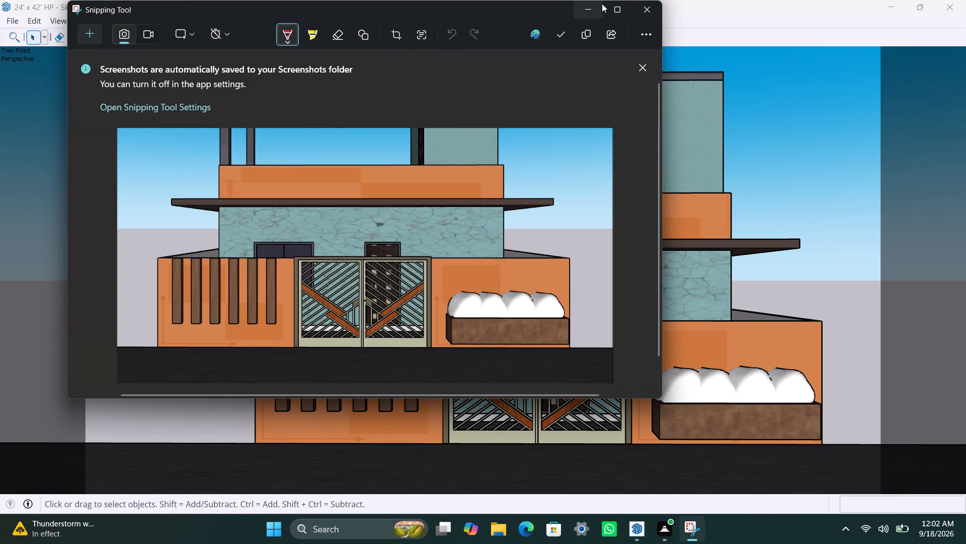
left_click(638, 10)
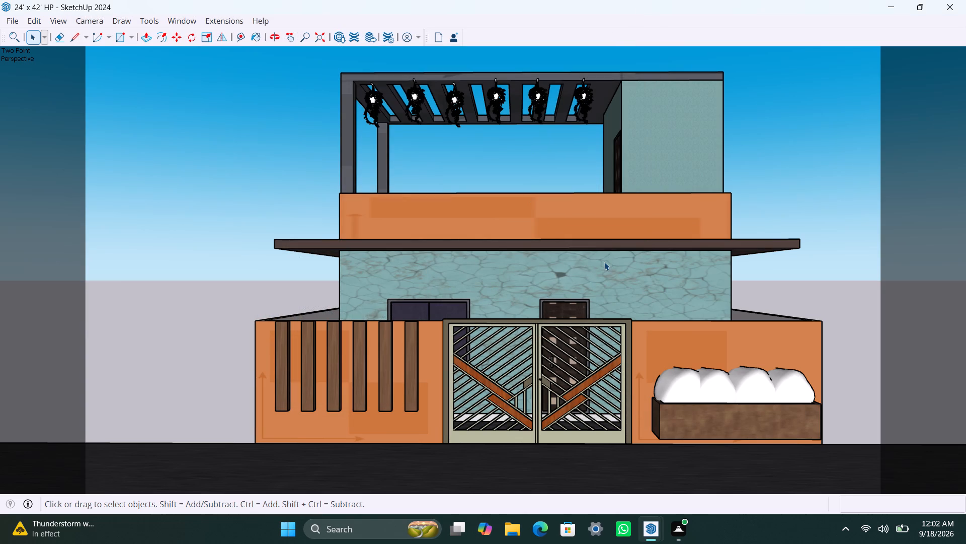
Save the 24' x 42' house model in SketchUp.
key("ctrl+s")
key("ctrl+s")
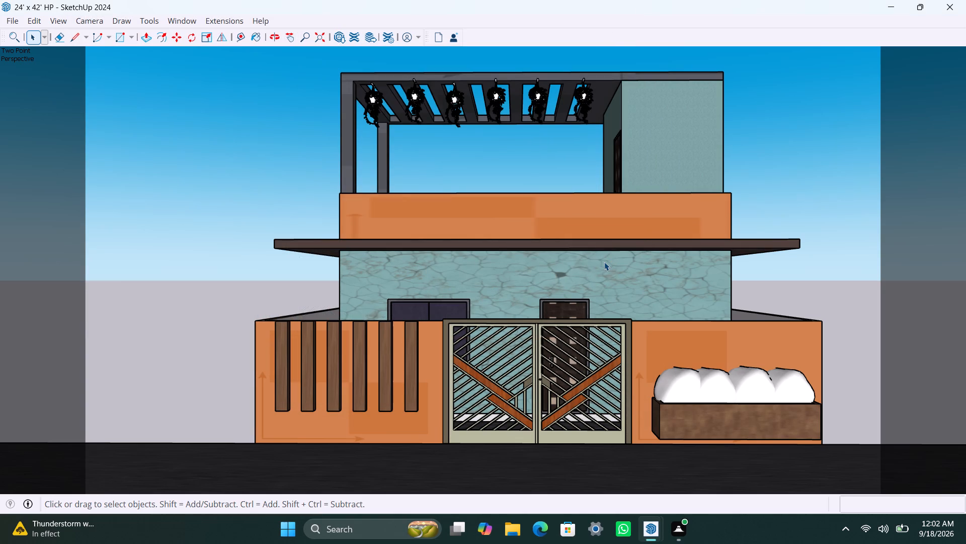